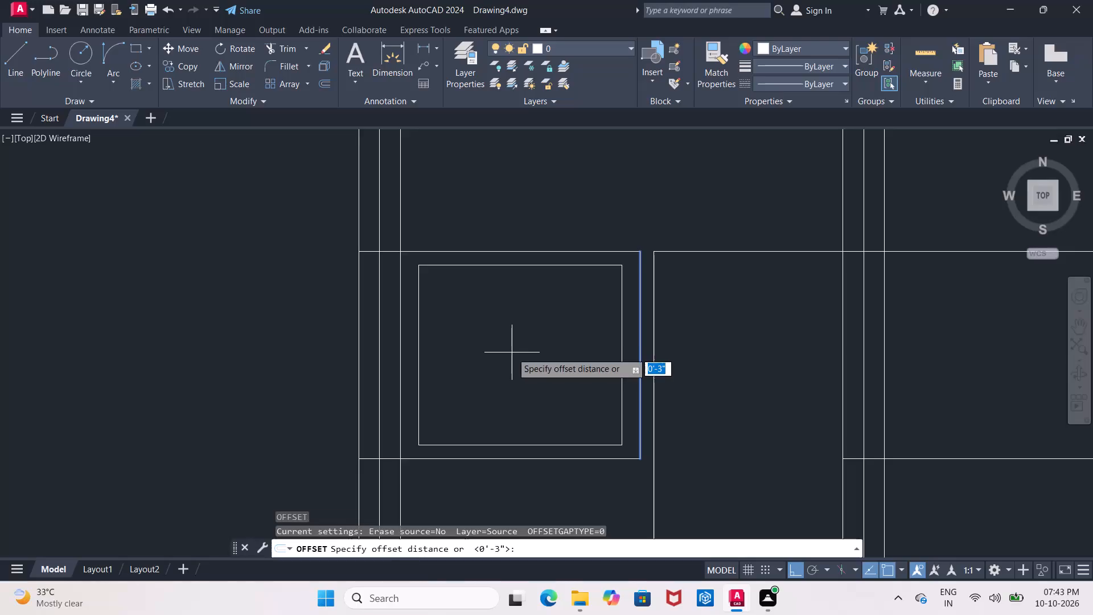
Offset the inner window frame's left edge 2" outward, and erase the extra copy made inside the frame.
{"action": "type", "text": "2\""}
{"action": "key", "text": "Return"}
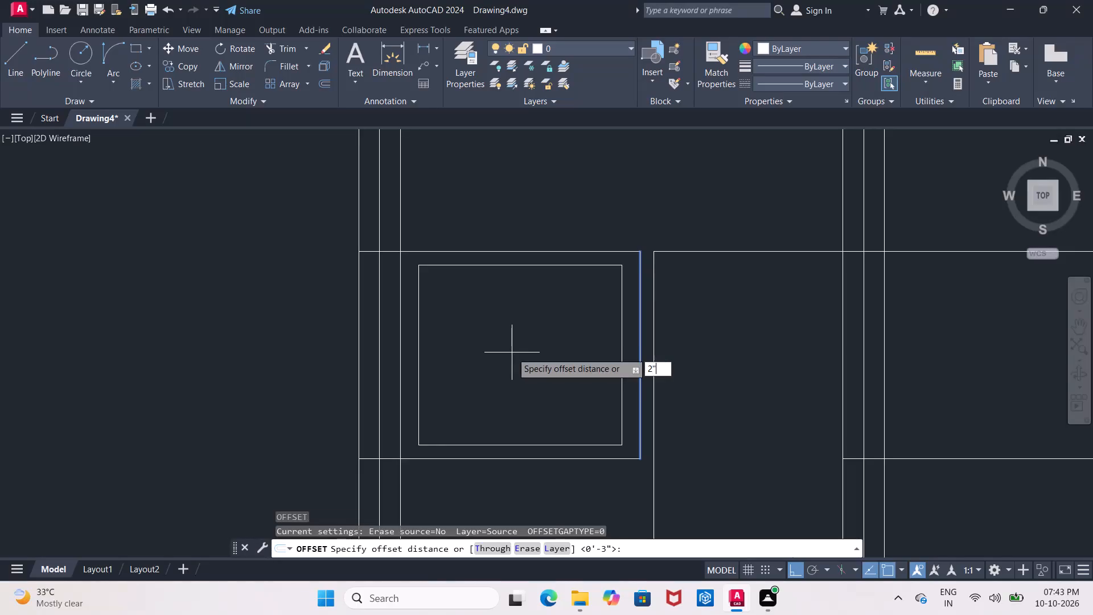
{"action": "left_click", "coordinate": [417, 347]}
{"action": "left_click", "coordinate": [417, 347]}
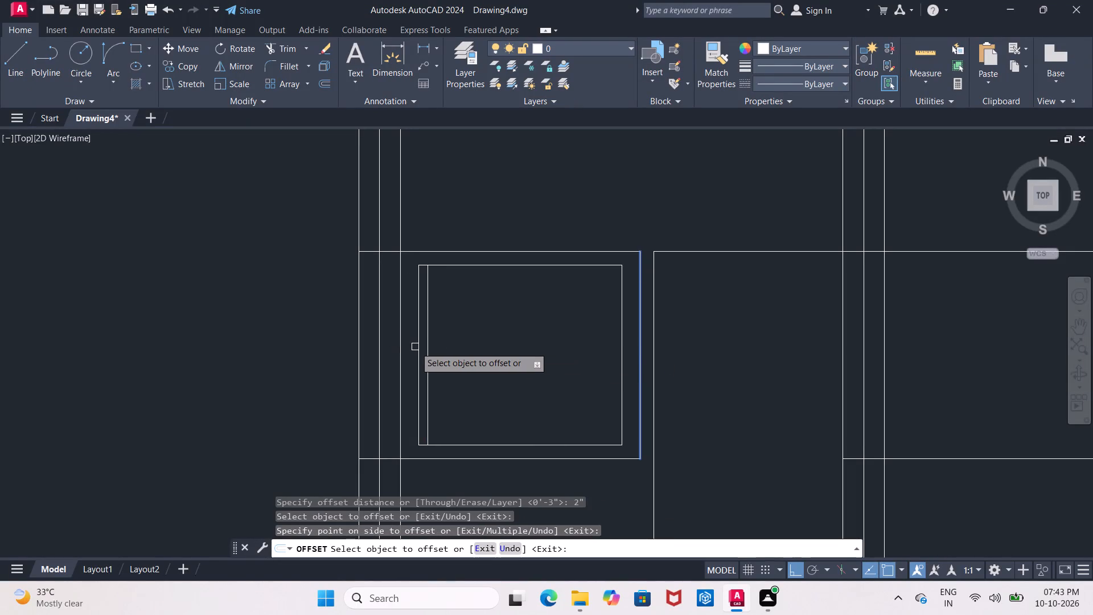
{"action": "left_click", "coordinate": [417, 349]}
{"action": "left_click", "coordinate": [410, 353]}
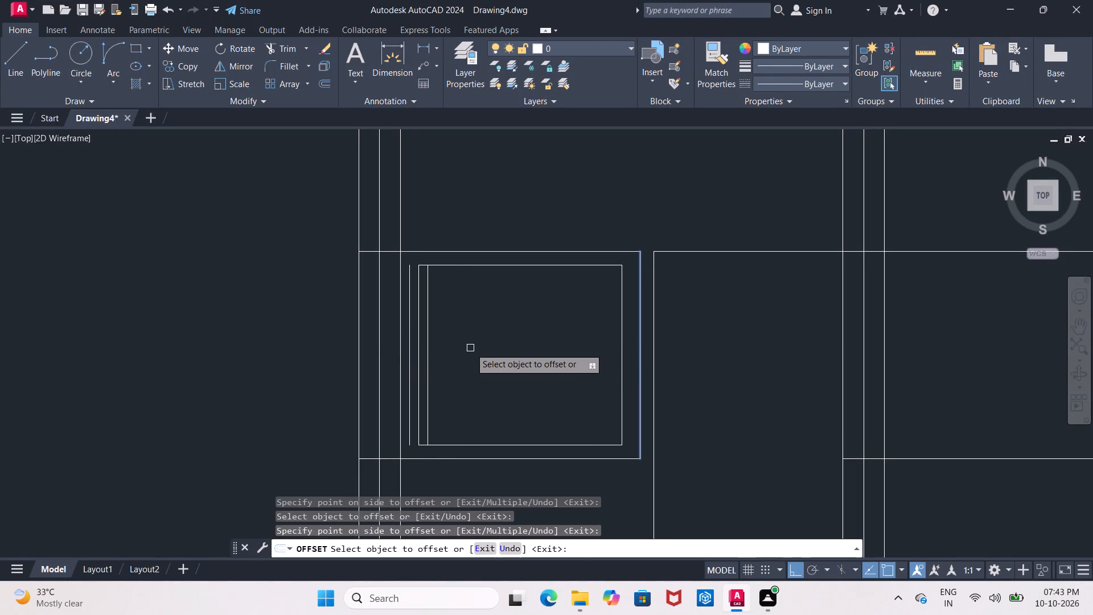
{"action": "key", "text": "Escape"}
{"action": "left_click", "coordinate": [429, 358]}
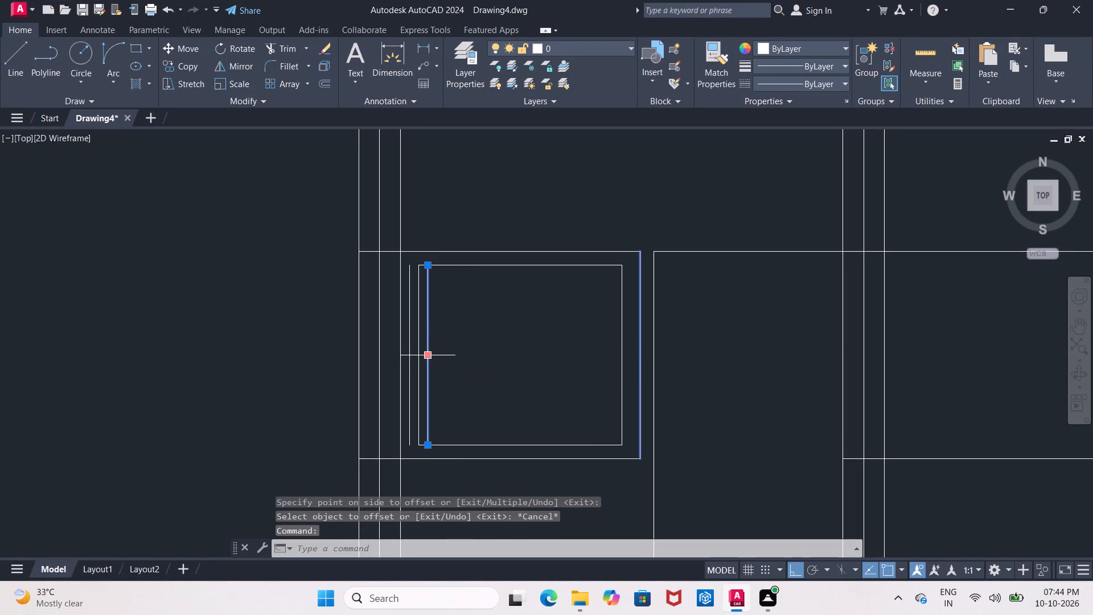
{"action": "key", "text": "Delete"}
Extend the new offset line to the outer frame's top and bottom, and the inner frame's horizontal edges to the wall line.
{"action": "type", "text": "ex"}
{"action": "key", "text": "Return"}
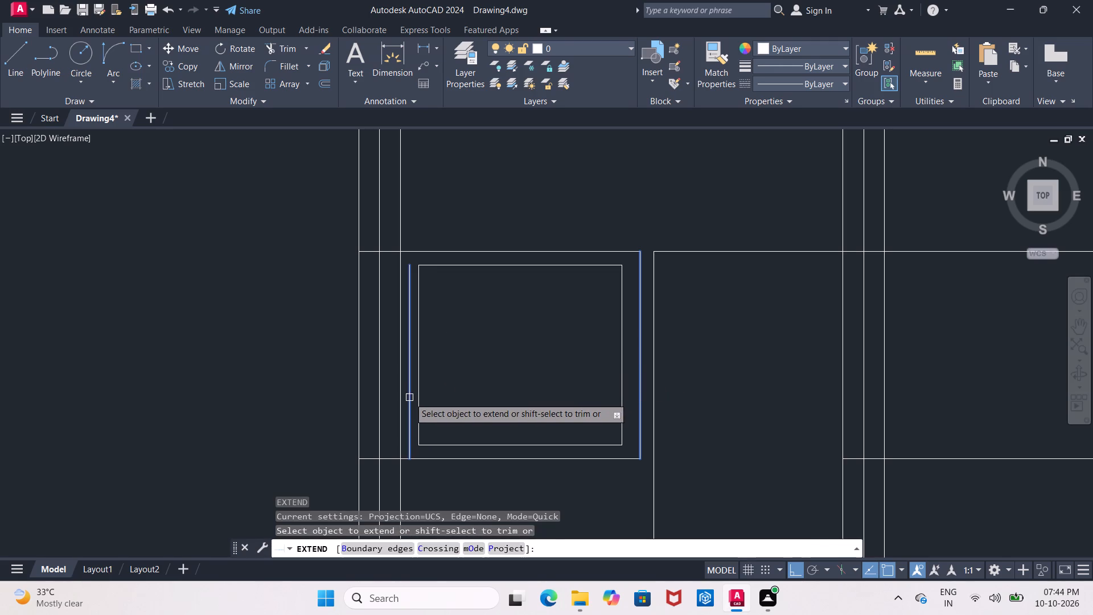
{"action": "left_click", "coordinate": [409, 397]}
{"action": "left_click", "coordinate": [412, 347]}
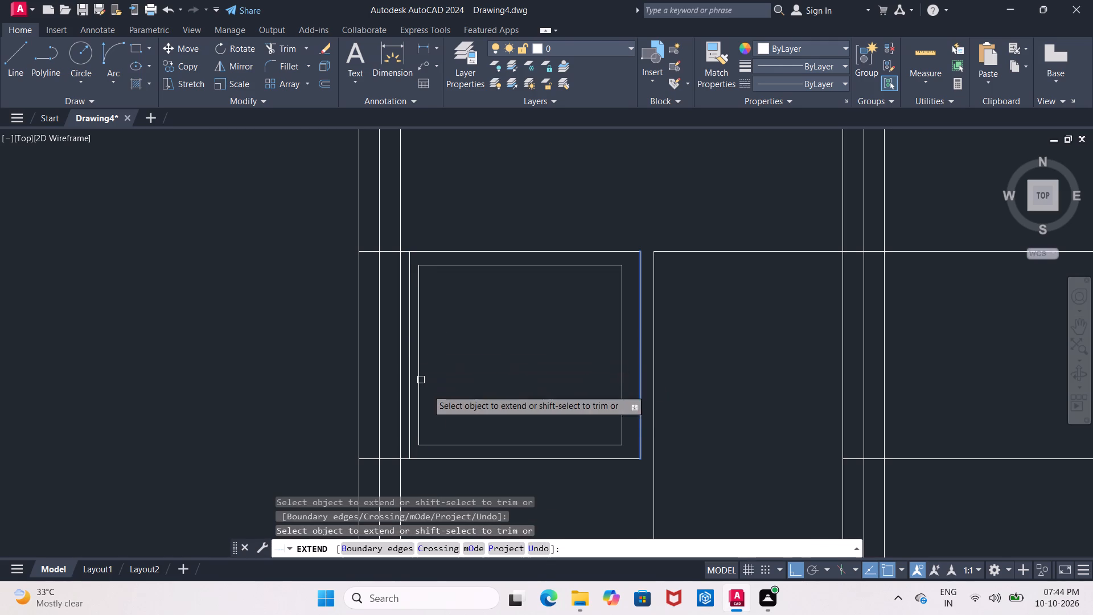
{"action": "left_click", "coordinate": [446, 445]}
{"action": "left_click", "coordinate": [441, 444]}
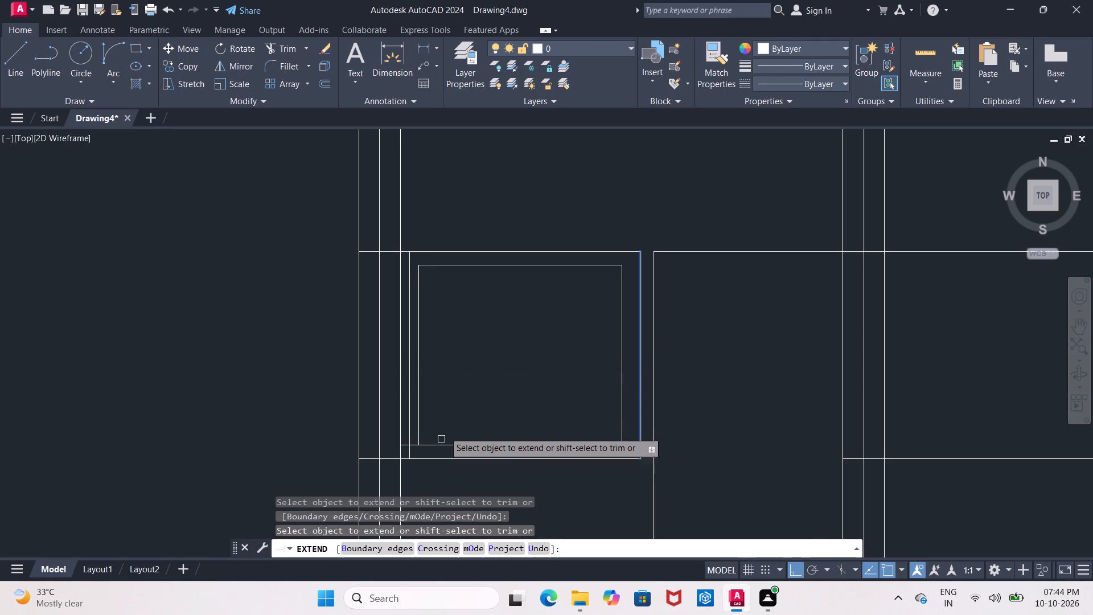
{"action": "left_click", "coordinate": [472, 266]}
{"action": "left_click", "coordinate": [472, 266]}
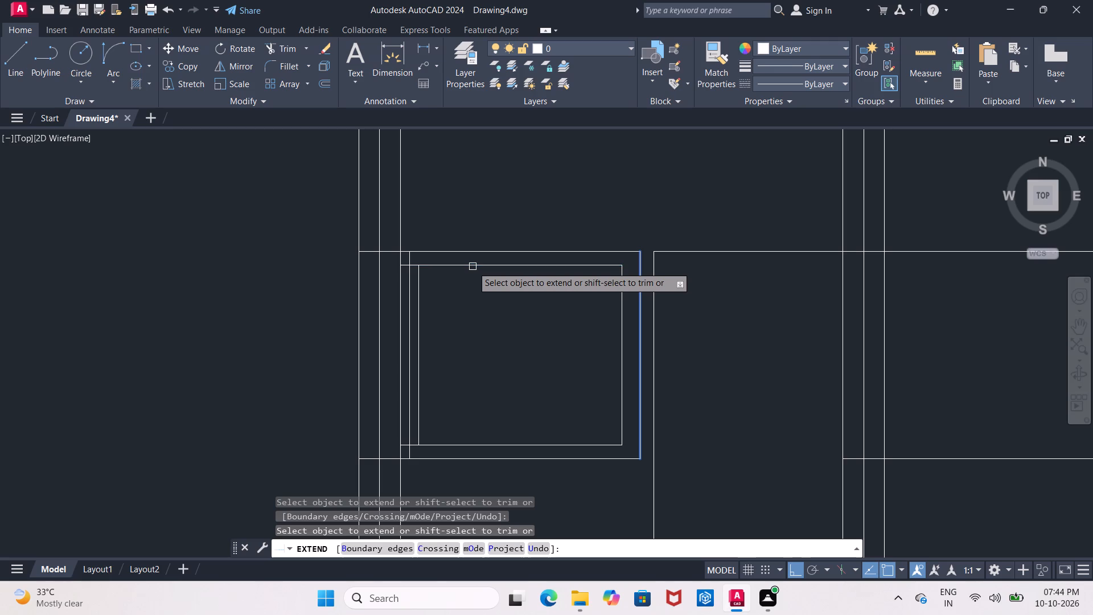
{"action": "key", "text": "Escape"}
Trim the overhanging line ends at the inner window frame's lower-left corner, undoing the extra trim of the bottom edge.
{"action": "type", "text": "tr"}
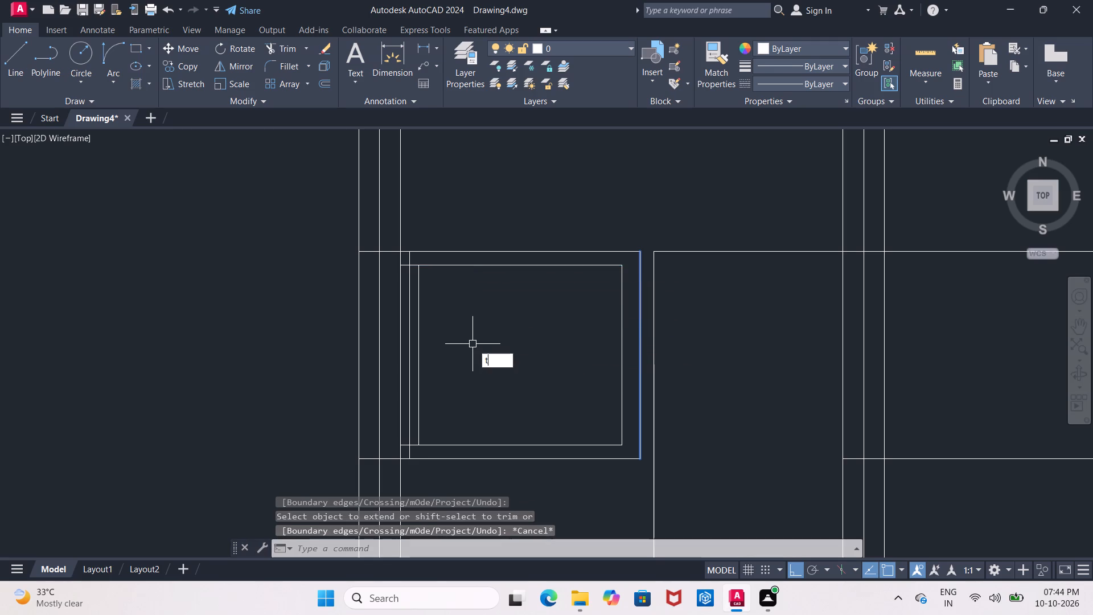
{"action": "key", "text": "Return"}
{"action": "key", "text": "Return"}
{"action": "scroll", "coordinate": [414, 429], "scroll_direction": "up", "scroll_amount": 2}
{"action": "middle_click_drag", "start_coordinate": [448, 415], "coordinate": [524, 303]}
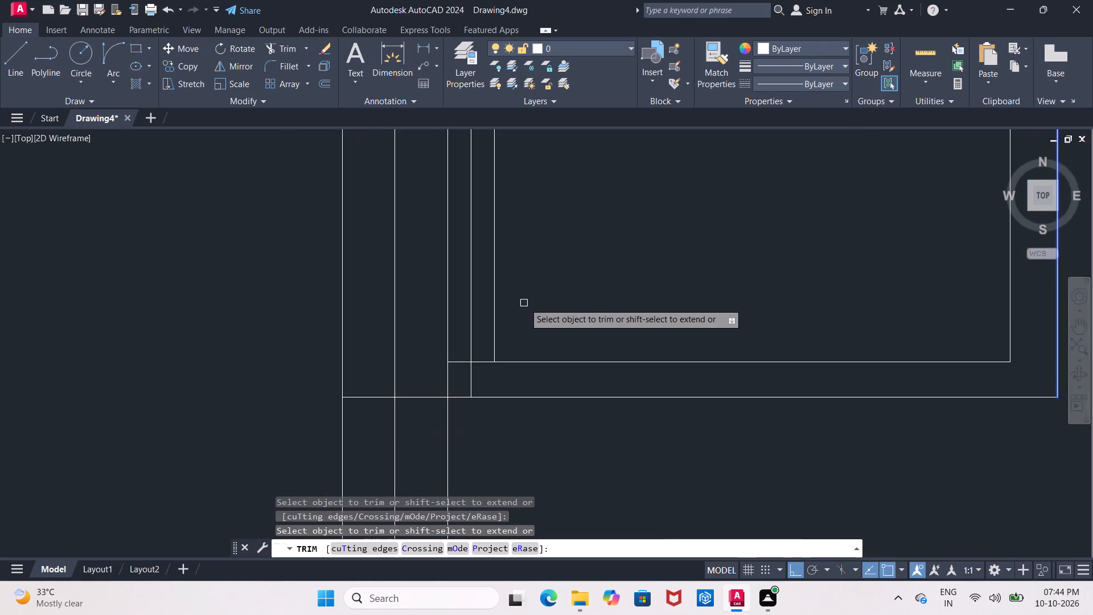
{"action": "scroll", "coordinate": [524, 307], "scroll_direction": "down", "scroll_amount": 2}
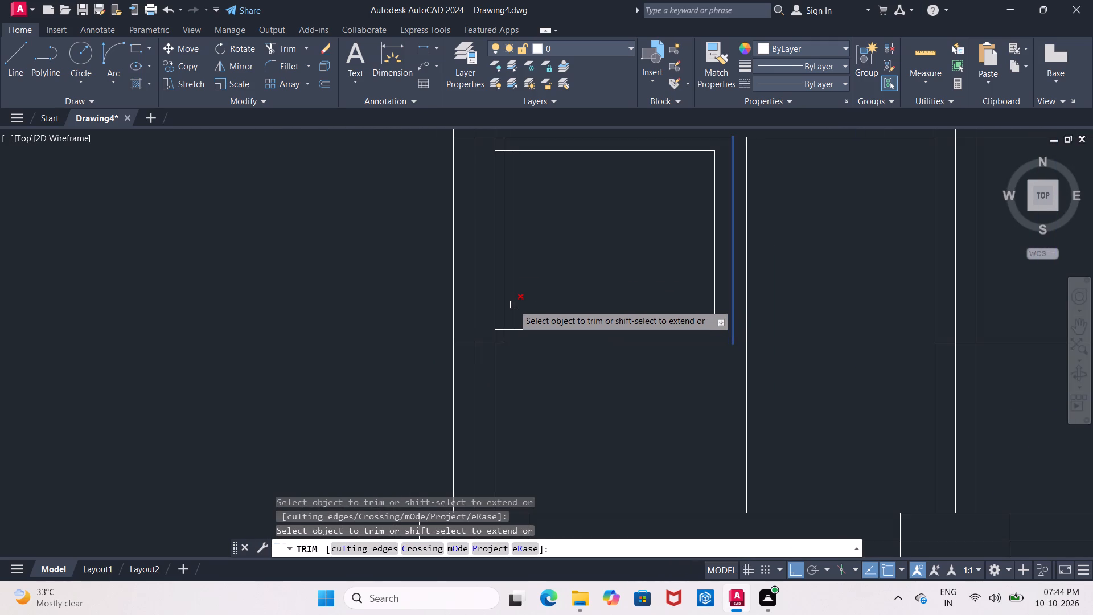
{"action": "scroll", "coordinate": [519, 343], "scroll_direction": "up", "scroll_amount": 1}
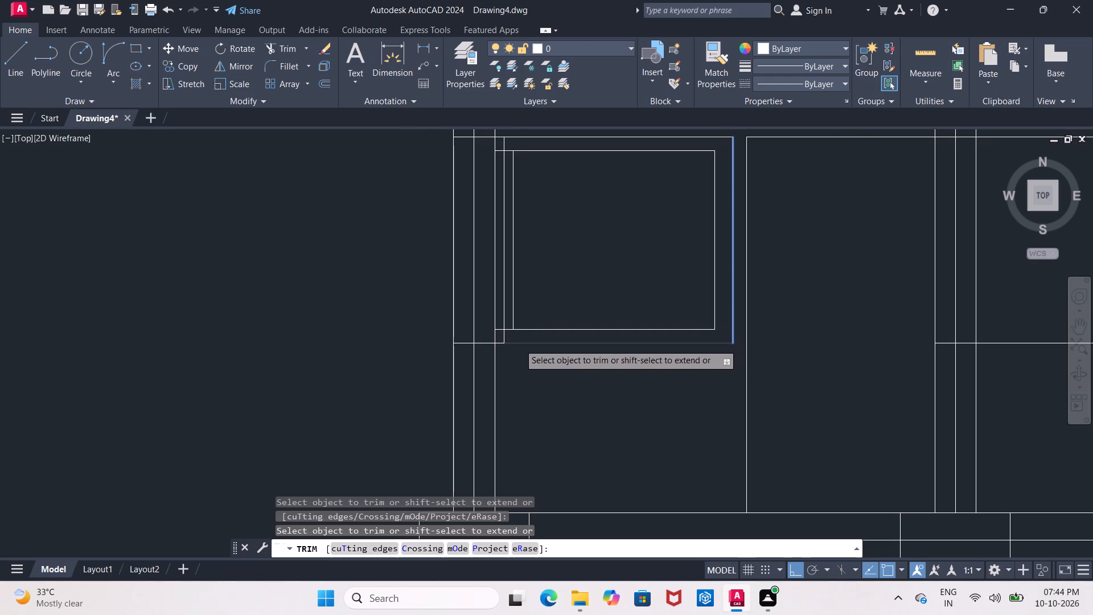
{"action": "scroll", "coordinate": [519, 343], "scroll_direction": "up", "scroll_amount": 2}
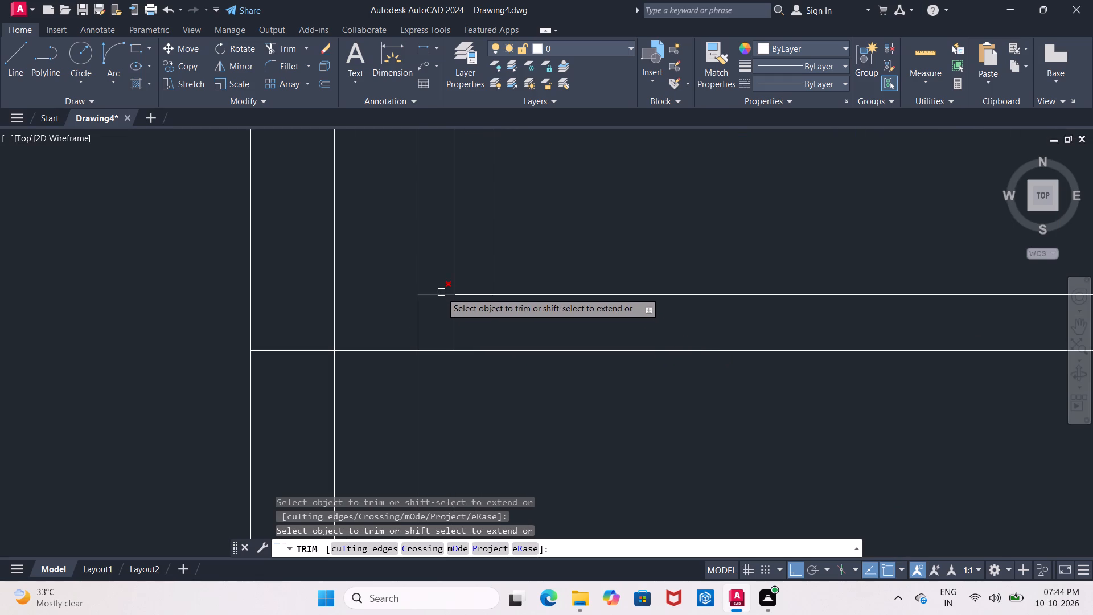
{"action": "left_click", "coordinate": [441, 292]}
{"action": "left_click", "coordinate": [456, 326]}
{"action": "left_click", "coordinate": [472, 293]}
{"action": "scroll", "coordinate": [474, 295], "scroll_direction": "down", "scroll_amount": 3}
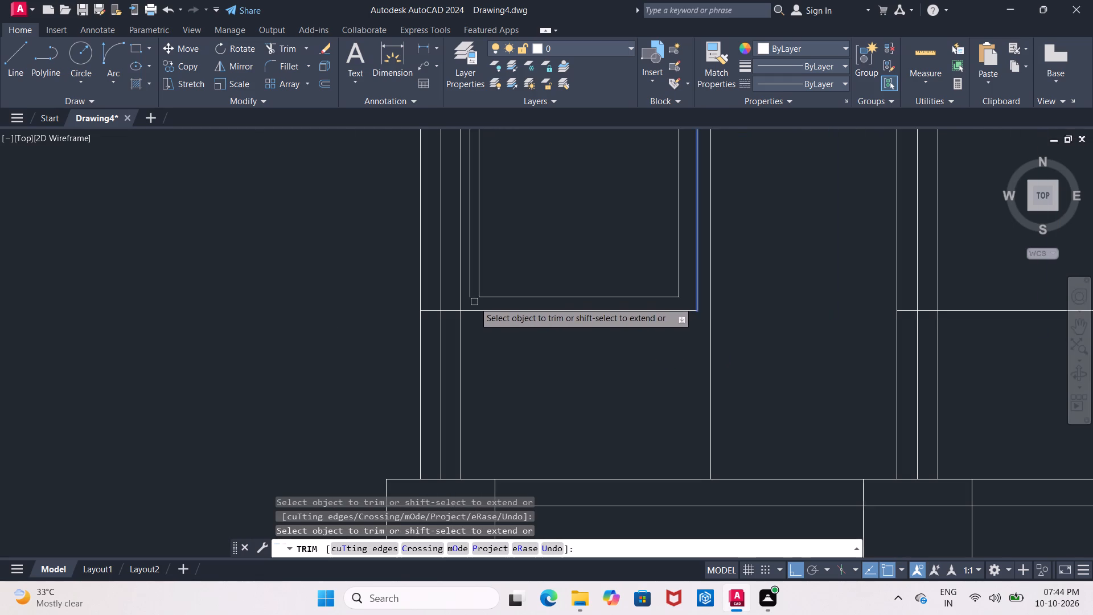
{"action": "key", "text": "ctrl+z"}
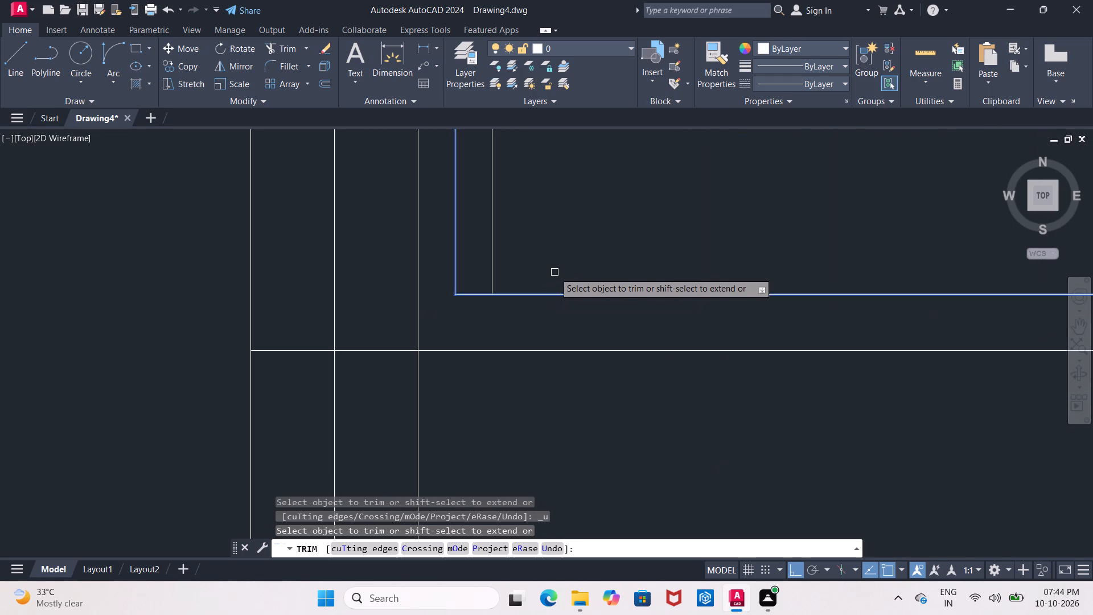
Trim the overhanging line ends at the inner window frame's upper-left corner.
{"action": "scroll", "coordinate": [554, 274], "scroll_direction": "down", "scroll_amount": 3}
{"action": "middle_click_drag", "start_coordinate": [564, 243], "coordinate": [523, 382]}
{"action": "scroll", "coordinate": [500, 235], "scroll_direction": "up", "scroll_amount": 1}
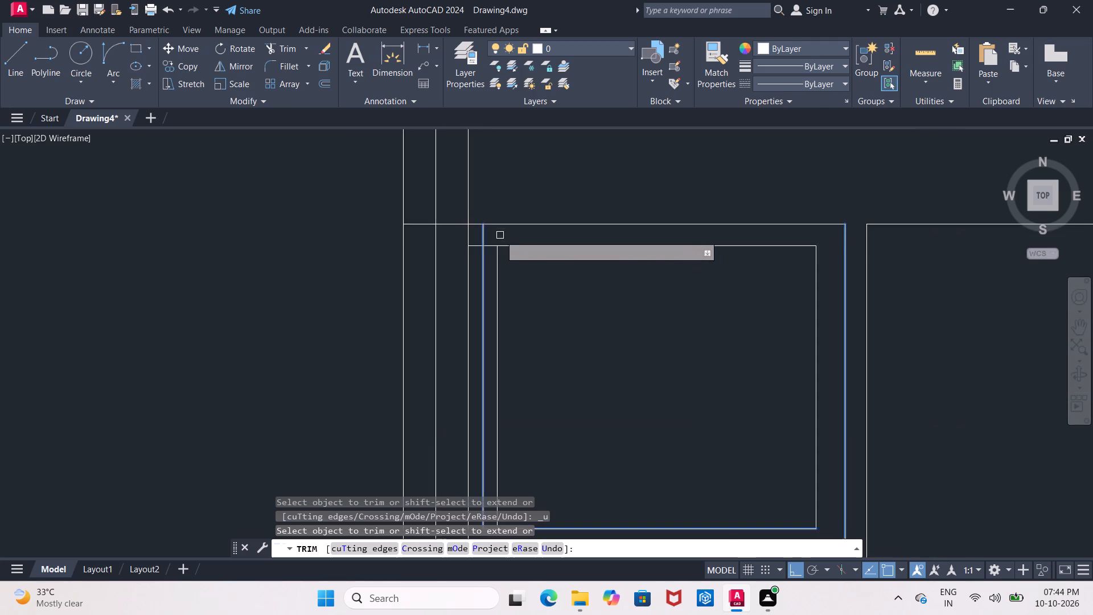
{"action": "scroll", "coordinate": [500, 235], "scroll_direction": "up", "scroll_amount": 1}
{"action": "left_click", "coordinate": [471, 241]}
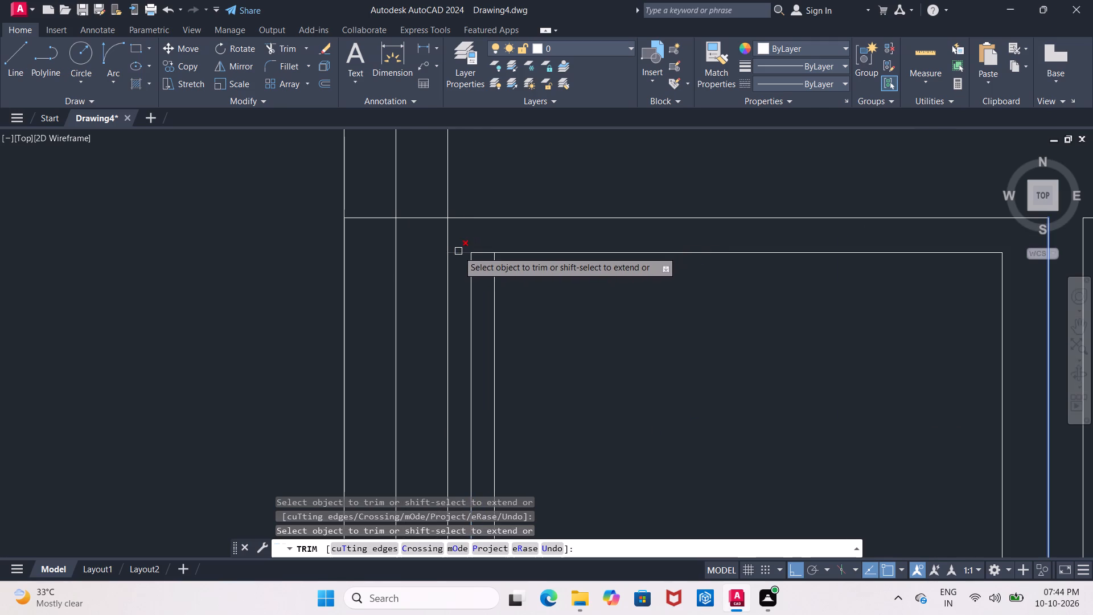
{"action": "left_click", "coordinate": [458, 251]}
Remove the old left edge inside the inner window frame with Trim, leaving a single clean rectangle.
{"action": "scroll", "coordinate": [549, 247], "scroll_direction": "down", "scroll_amount": 1}
{"action": "scroll", "coordinate": [543, 329], "scroll_direction": "down", "scroll_amount": 1}
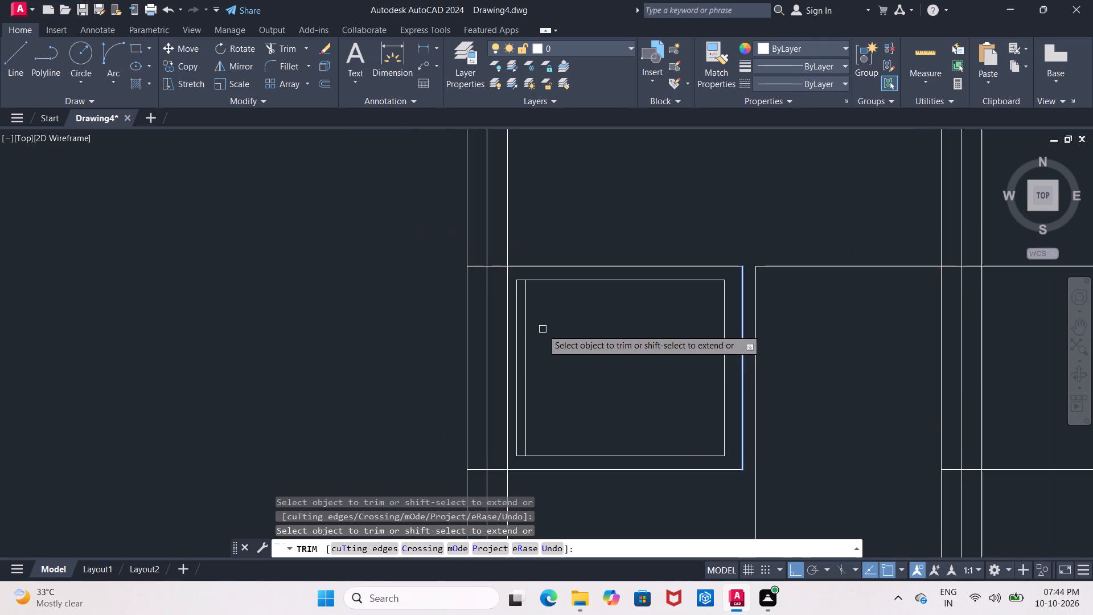
{"action": "middle_click_drag", "start_coordinate": [543, 329], "coordinate": [536, 305]}
{"action": "left_click", "coordinate": [520, 339]}
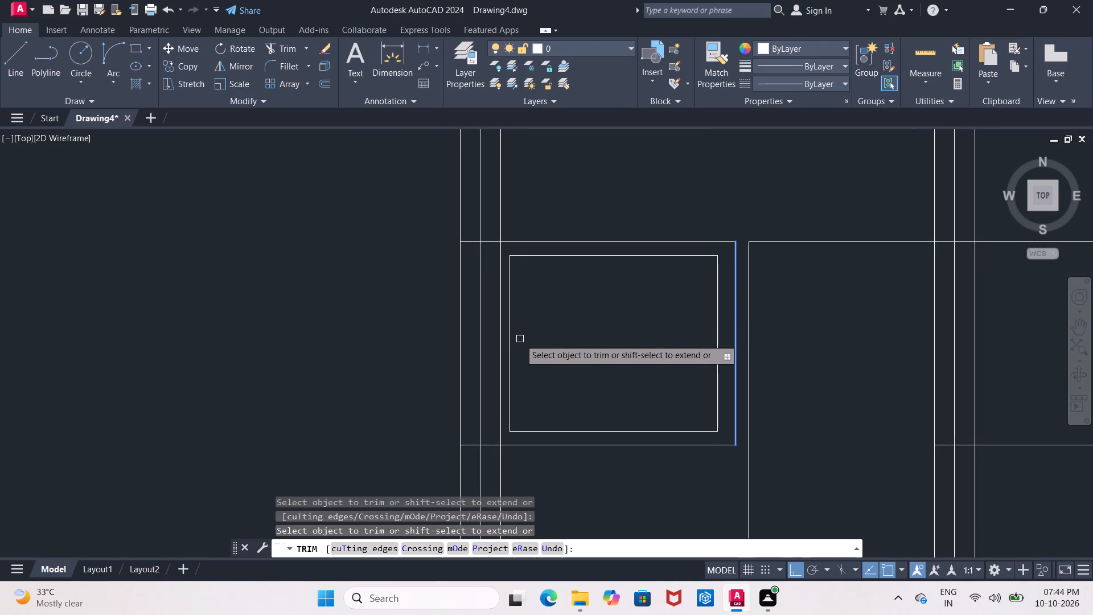
{"action": "middle_click_drag", "start_coordinate": [555, 327], "coordinate": [564, 340]}
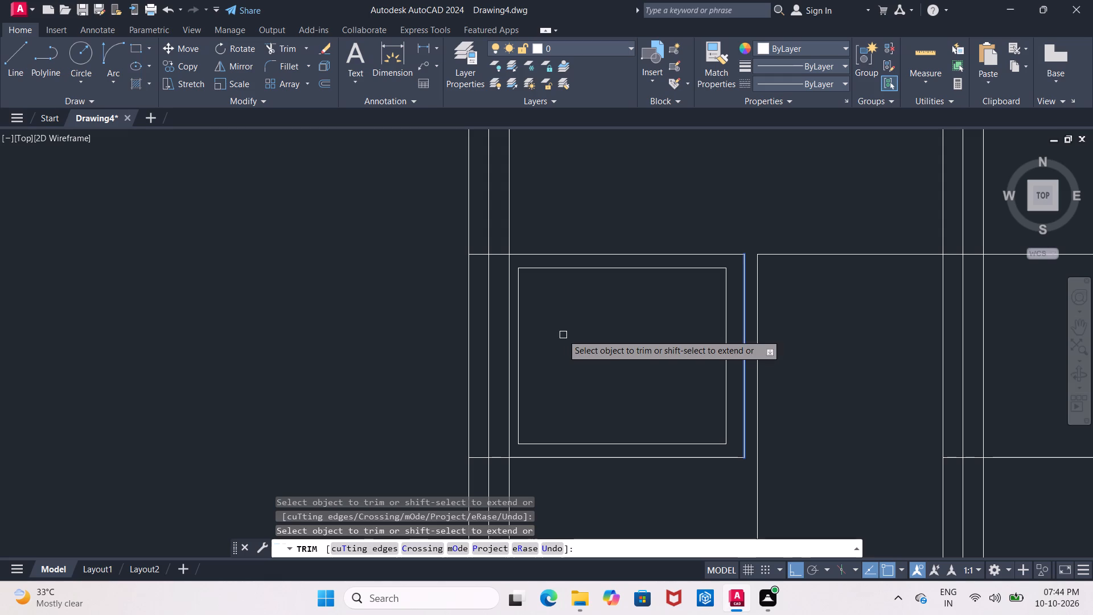
{"action": "scroll", "coordinate": [551, 315], "scroll_direction": "down", "scroll_amount": 1}
{"action": "middle_click_drag", "start_coordinate": [551, 315], "coordinate": [556, 326]}
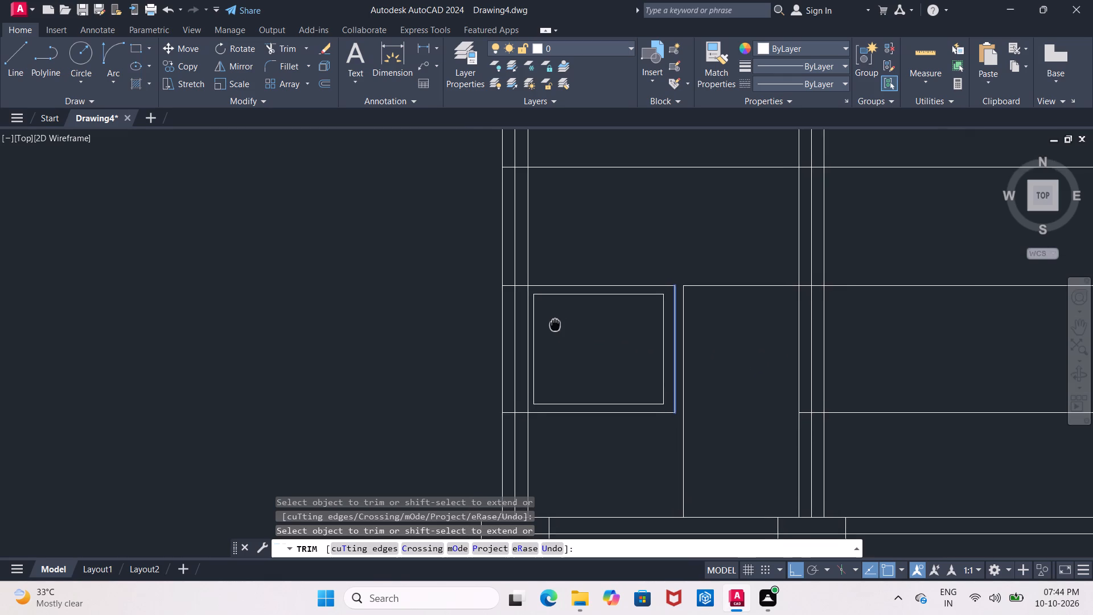
{"action": "middle_click_drag", "start_coordinate": [556, 326], "coordinate": [570, 323]}
{"action": "scroll", "coordinate": [570, 323], "scroll_direction": "up", "scroll_amount": 1}
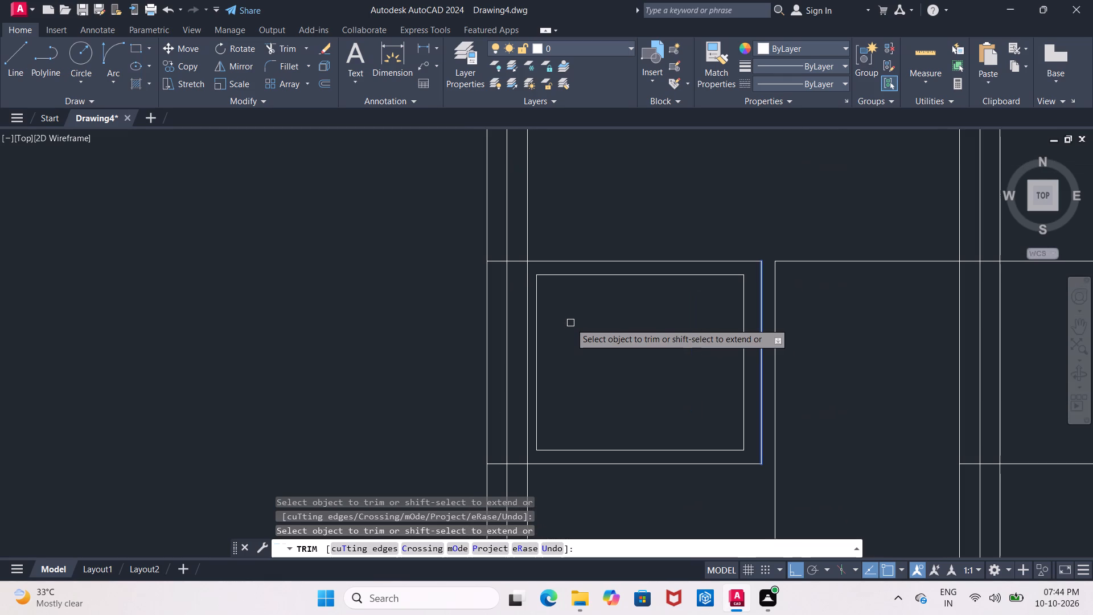
{"action": "key", "text": "Escape"}
{"action": "scroll", "coordinate": [596, 331], "scroll_direction": "down", "scroll_amount": 1}
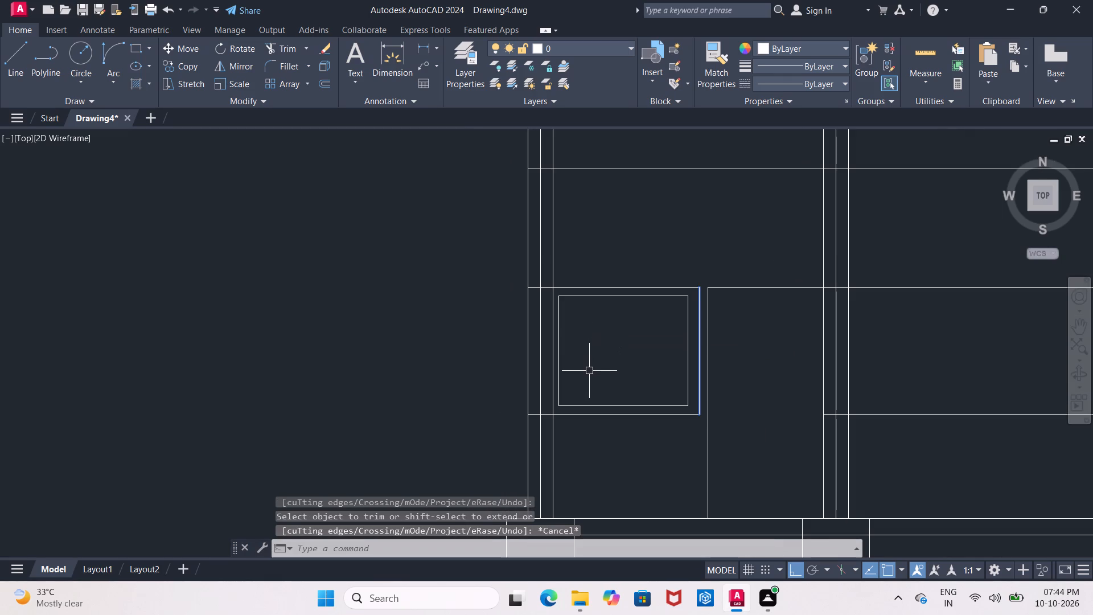
{"action": "middle_click_drag", "start_coordinate": [589, 371], "coordinate": [618, 336]}
{"action": "key", "text": "Escape"}
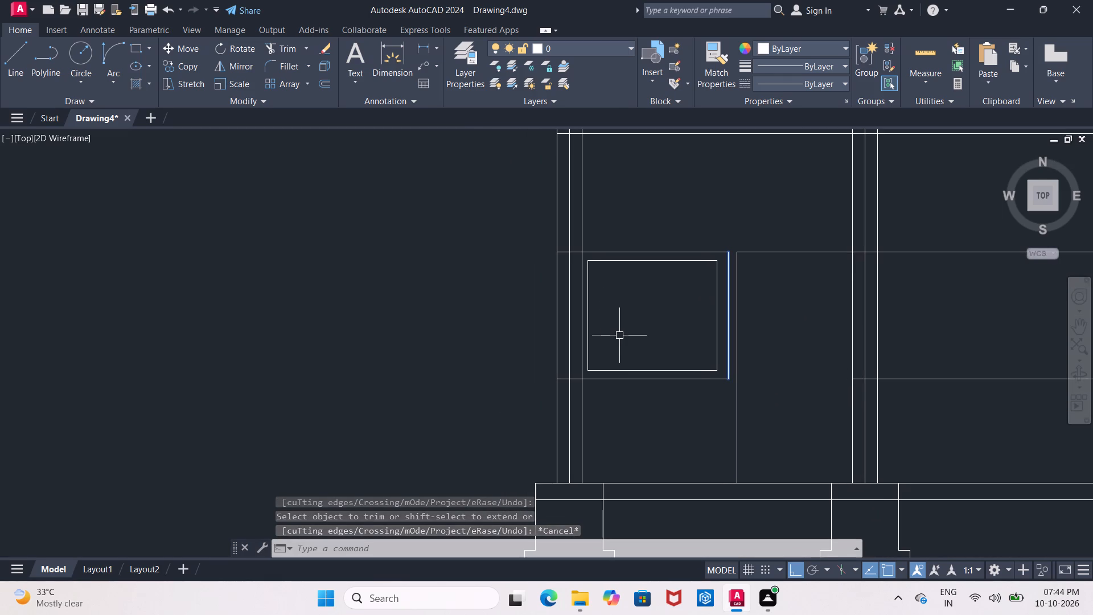
Trim the outer window frame's top and bottom lines where they cross the left wall.
{"action": "type", "text": "tr"}
{"action": "key", "text": "Return"}
{"action": "key", "text": "Return"}
{"action": "scroll", "coordinate": [573, 257], "scroll_direction": "up", "scroll_amount": 1}
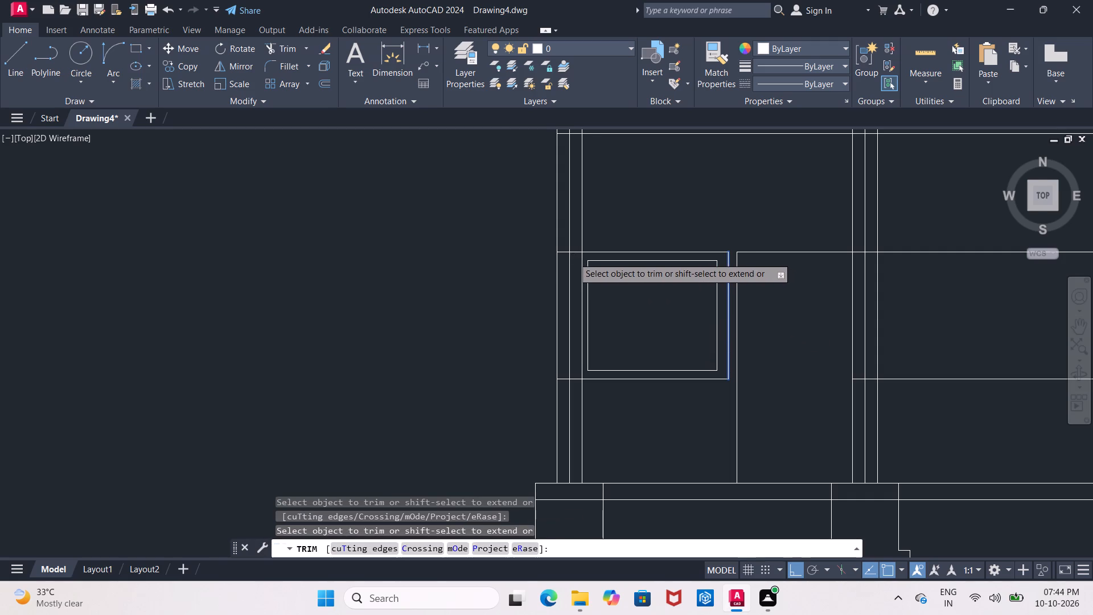
{"action": "left_click", "coordinate": [578, 249]}
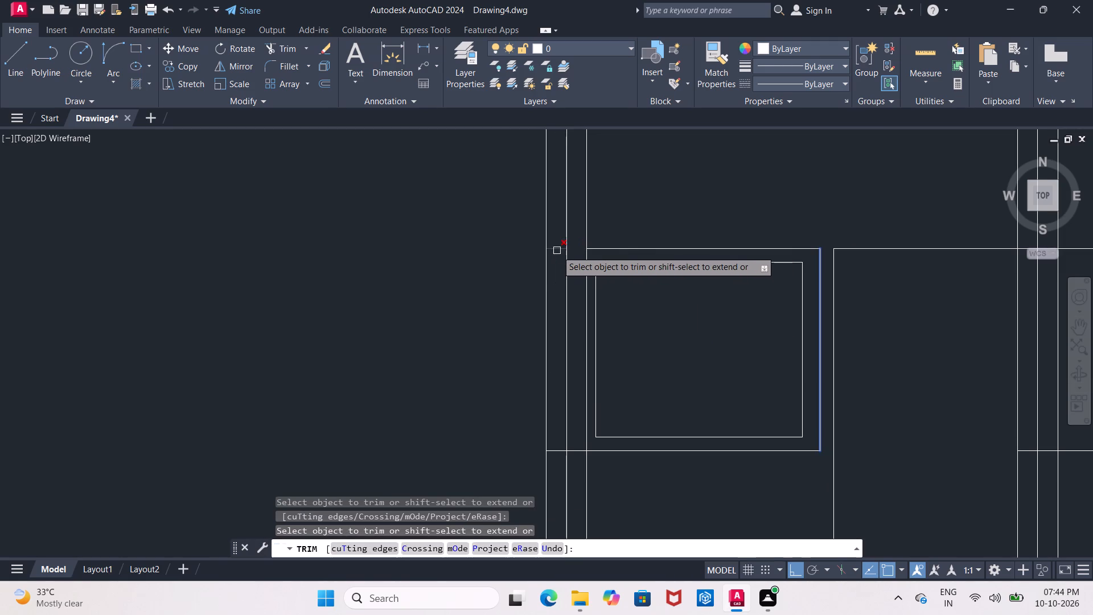
{"action": "left_click", "coordinate": [557, 251]}
{"action": "left_click", "coordinate": [555, 452]}
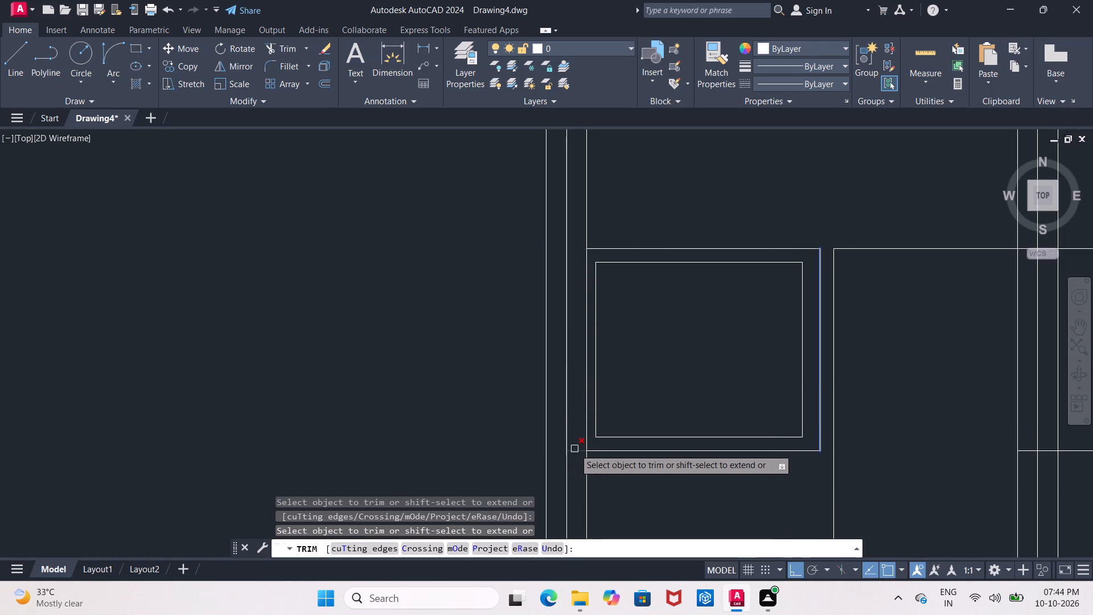
{"action": "left_click", "coordinate": [579, 452]}
{"action": "scroll", "coordinate": [576, 448], "scroll_direction": "down", "scroll_amount": 2}
{"action": "scroll", "coordinate": [632, 397], "scroll_direction": "up", "scroll_amount": 1}
{"action": "middle_click_drag", "start_coordinate": [632, 397], "coordinate": [624, 393]}
{"action": "key", "text": "Escape"}
Delete the duplicate shorter line overlapping the outer window frame's right edge.
{"action": "left_click", "coordinate": [689, 418]}
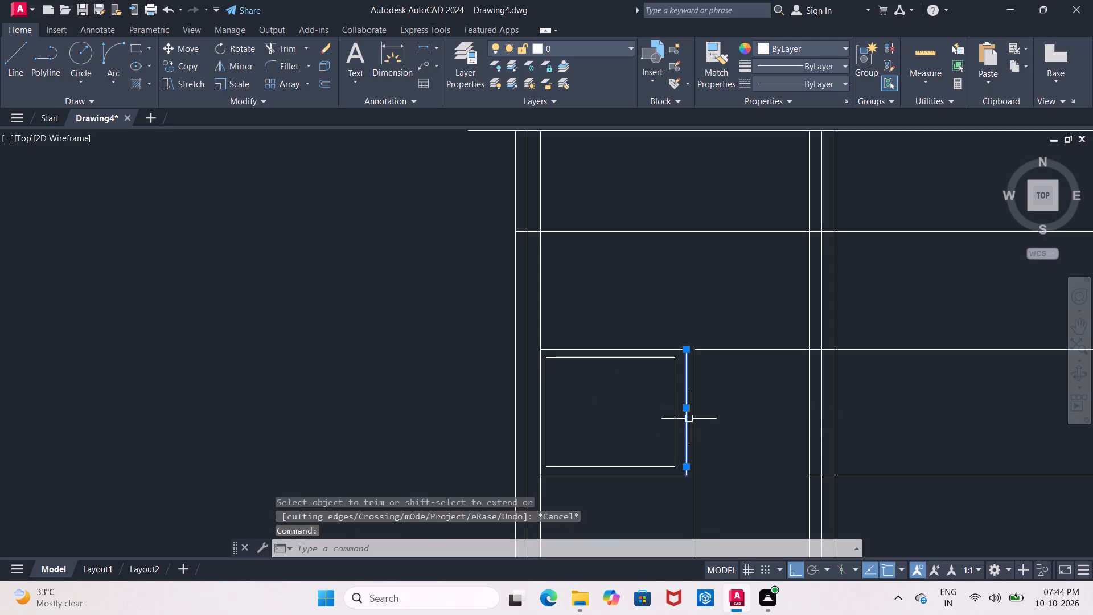
{"action": "key", "text": "Delete"}
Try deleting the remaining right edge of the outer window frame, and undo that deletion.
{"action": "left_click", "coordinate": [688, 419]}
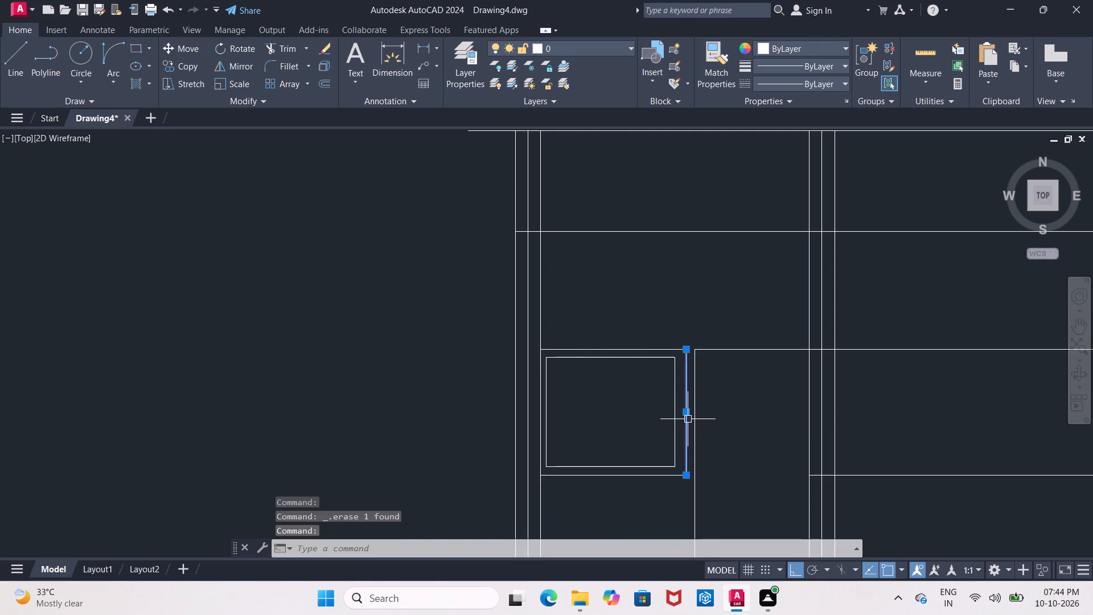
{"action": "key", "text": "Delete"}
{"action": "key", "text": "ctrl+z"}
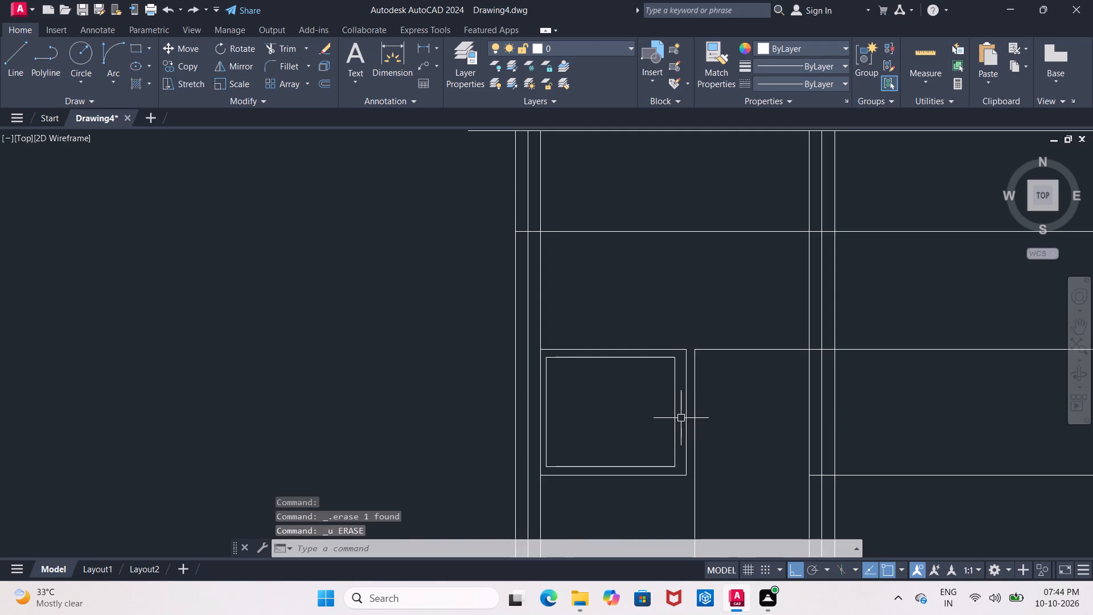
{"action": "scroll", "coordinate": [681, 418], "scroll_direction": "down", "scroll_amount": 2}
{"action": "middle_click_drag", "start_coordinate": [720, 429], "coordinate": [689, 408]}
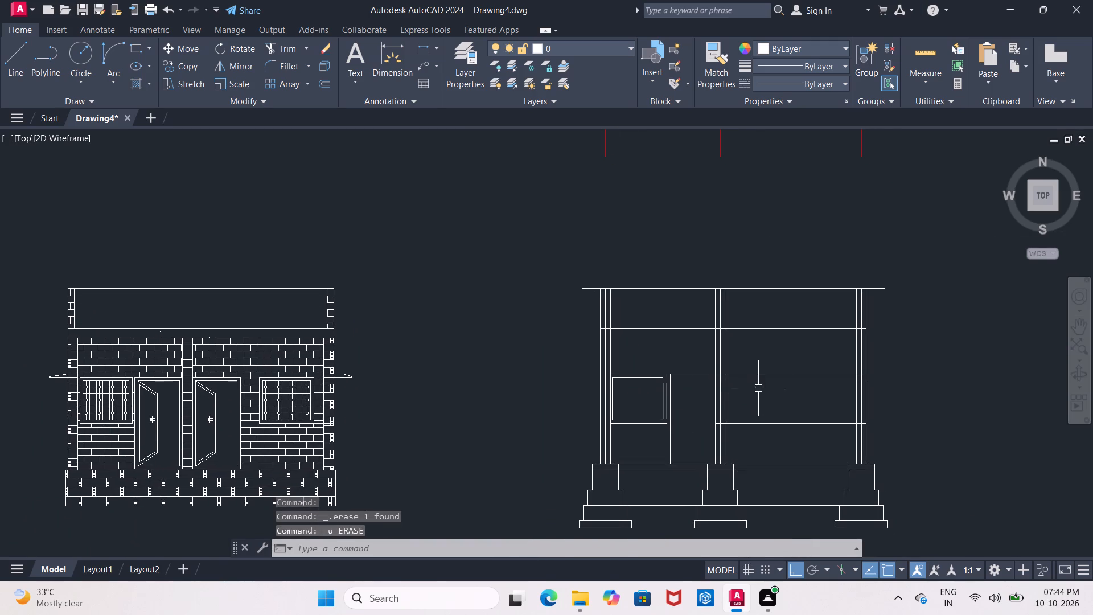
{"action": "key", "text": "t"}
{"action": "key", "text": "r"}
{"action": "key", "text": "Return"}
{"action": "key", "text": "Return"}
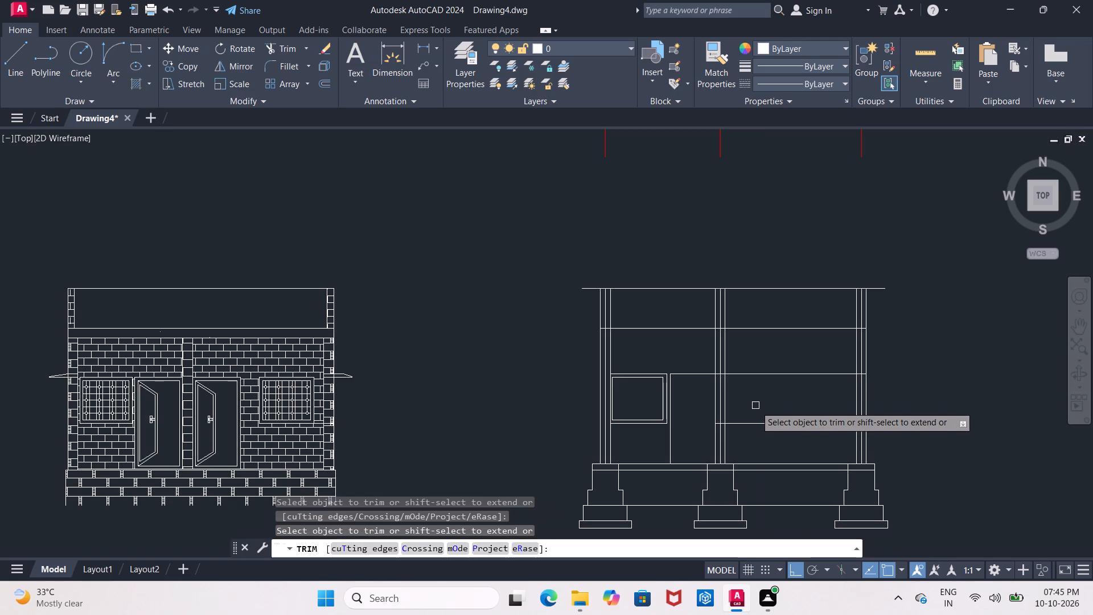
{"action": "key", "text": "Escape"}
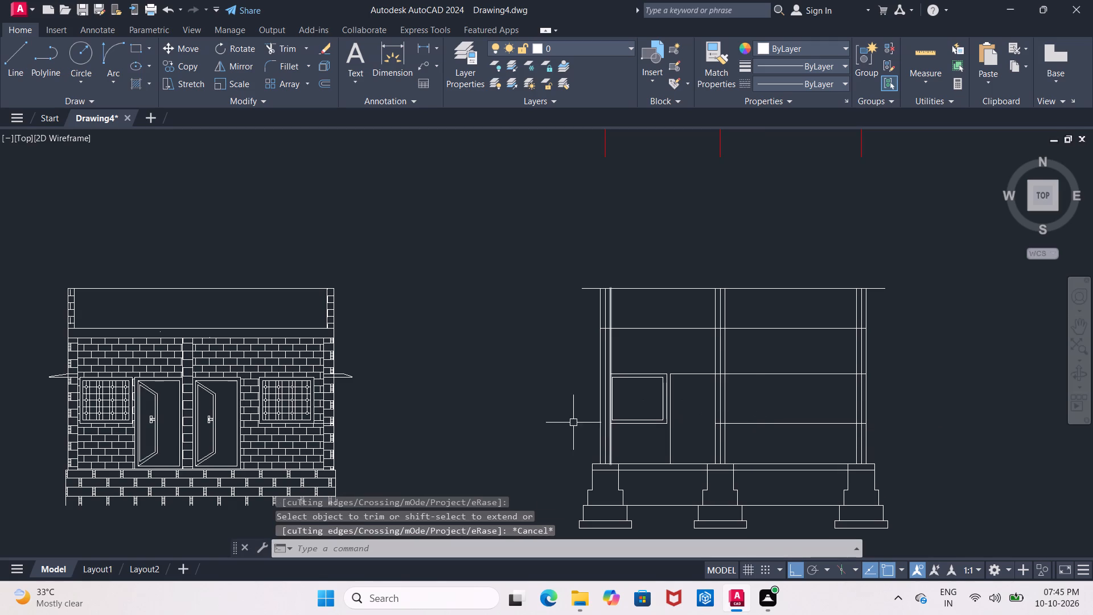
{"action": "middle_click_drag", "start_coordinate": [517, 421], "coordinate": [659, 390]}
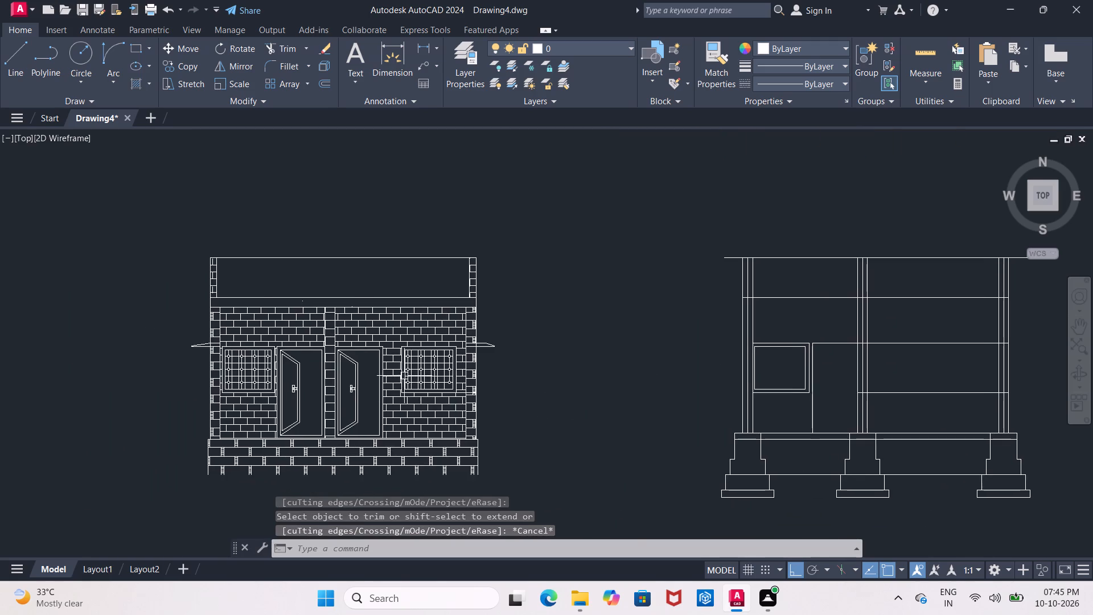
Copy the right door's outer top and side lines, inner frame lines and base line 20'-0" horizontally into the space between the drawings.
{"action": "scroll", "coordinate": [347, 355], "scroll_direction": "up", "scroll_amount": 2}
{"action": "left_click", "coordinate": [372, 334]}
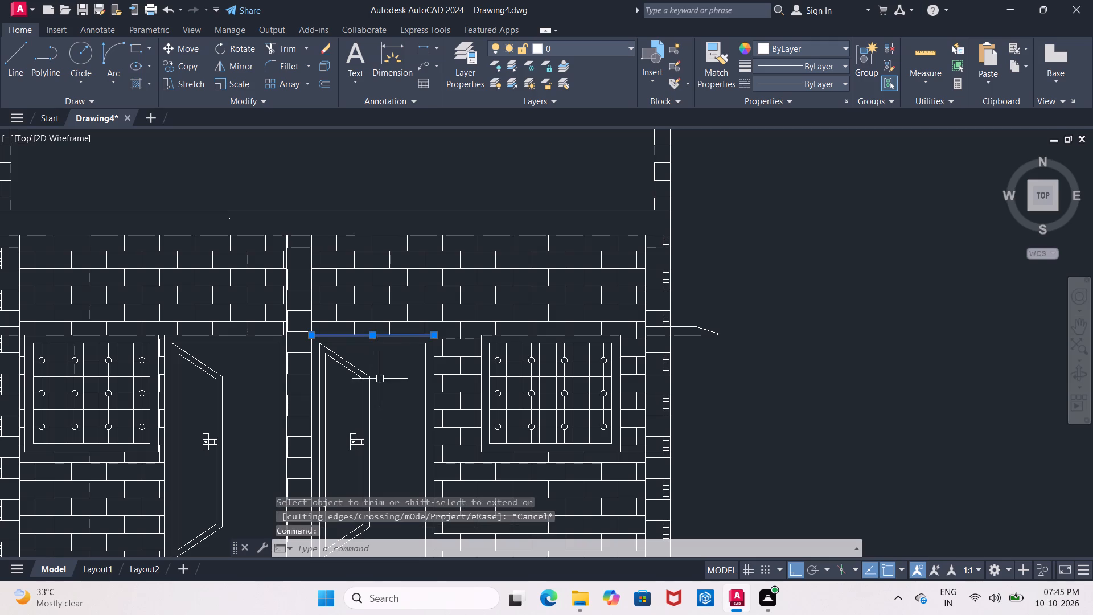
{"action": "middle_click_drag", "start_coordinate": [379, 383], "coordinate": [427, 226]}
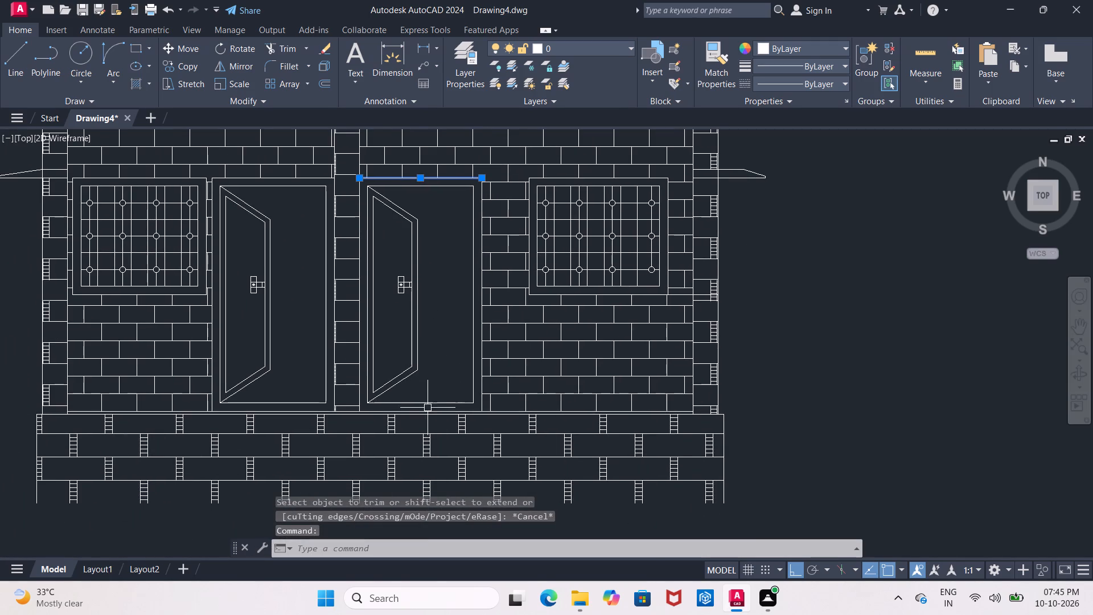
{"action": "scroll", "coordinate": [430, 402], "scroll_direction": "up", "scroll_amount": 2}
{"action": "left_click", "coordinate": [420, 430]}
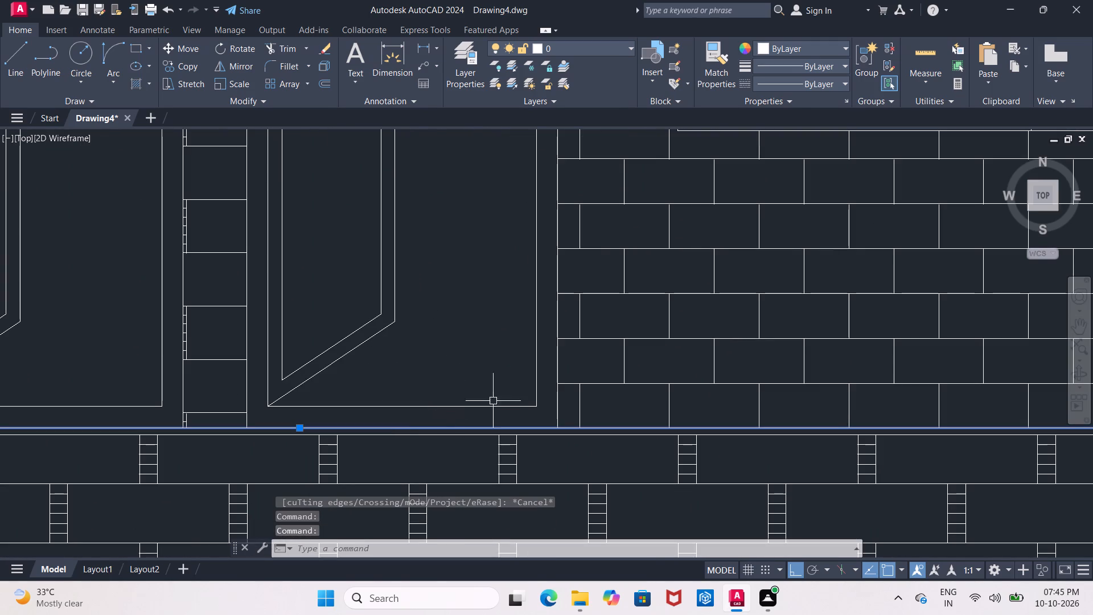
{"action": "left_click", "coordinate": [537, 375]}
{"action": "left_click", "coordinate": [488, 407]}
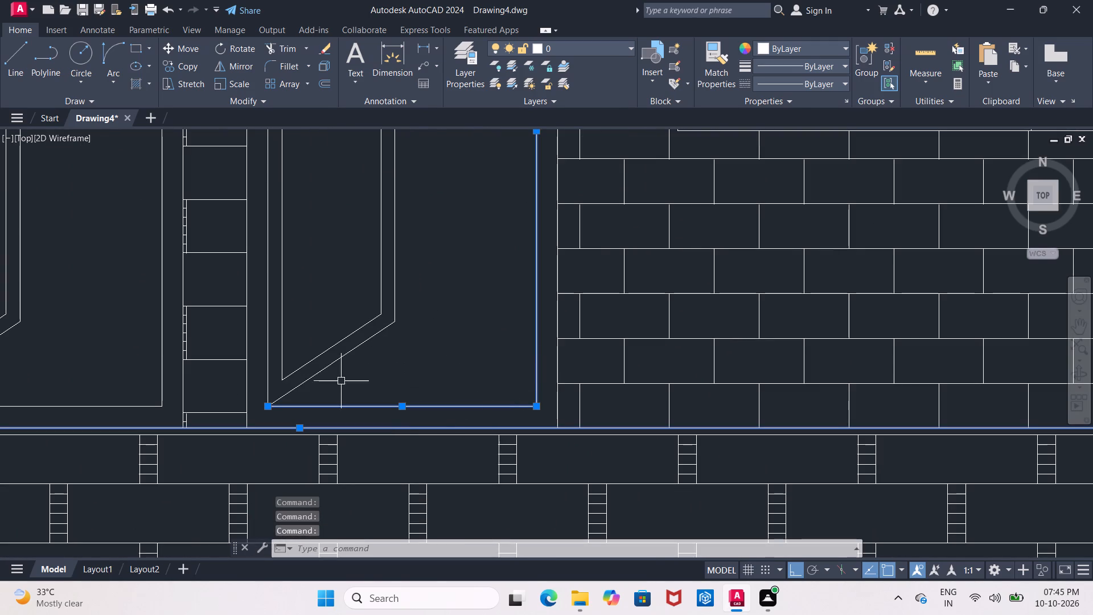
{"action": "left_click", "coordinate": [268, 373]}
{"action": "middle_click_drag", "start_coordinate": [393, 358], "coordinate": [390, 393]}
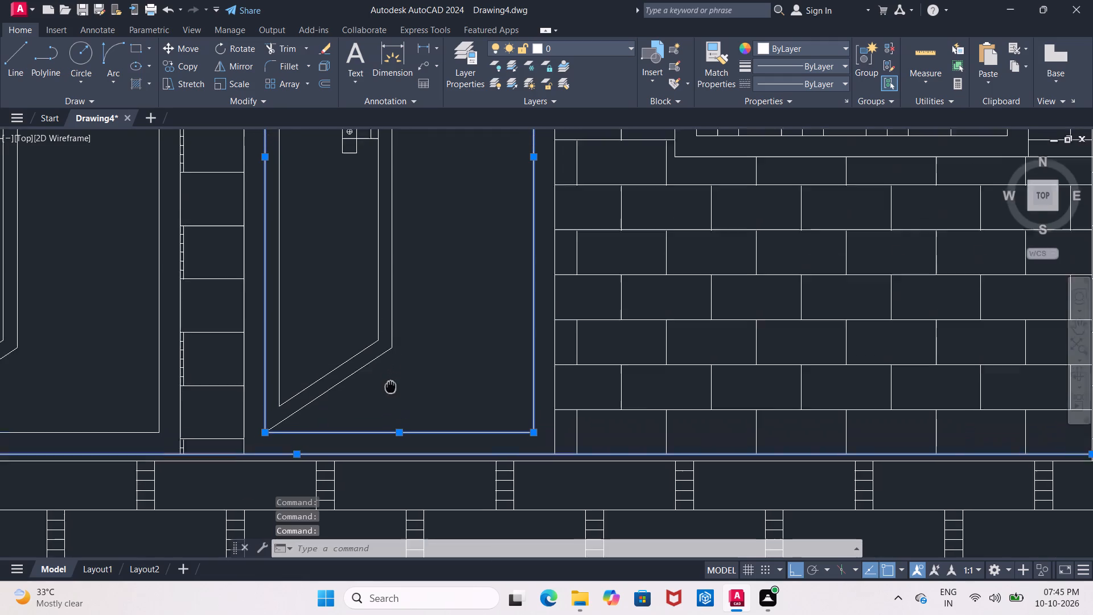
{"action": "middle_click_drag", "start_coordinate": [390, 393], "coordinate": [389, 404]}
{"action": "scroll", "coordinate": [389, 404], "scroll_direction": "down", "scroll_amount": 2}
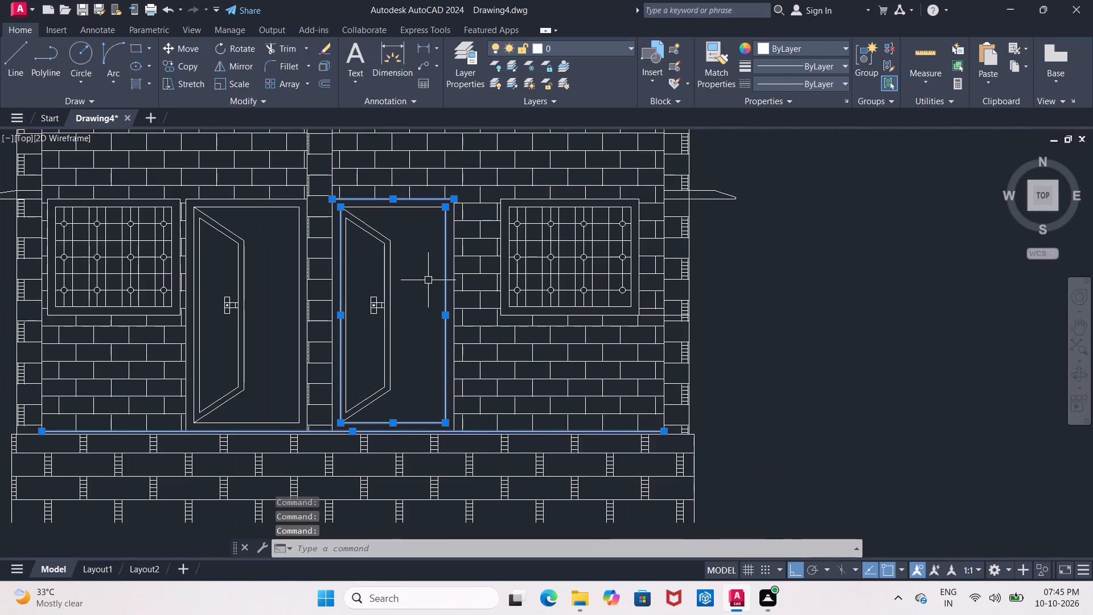
{"action": "left_click", "coordinate": [453, 274]}
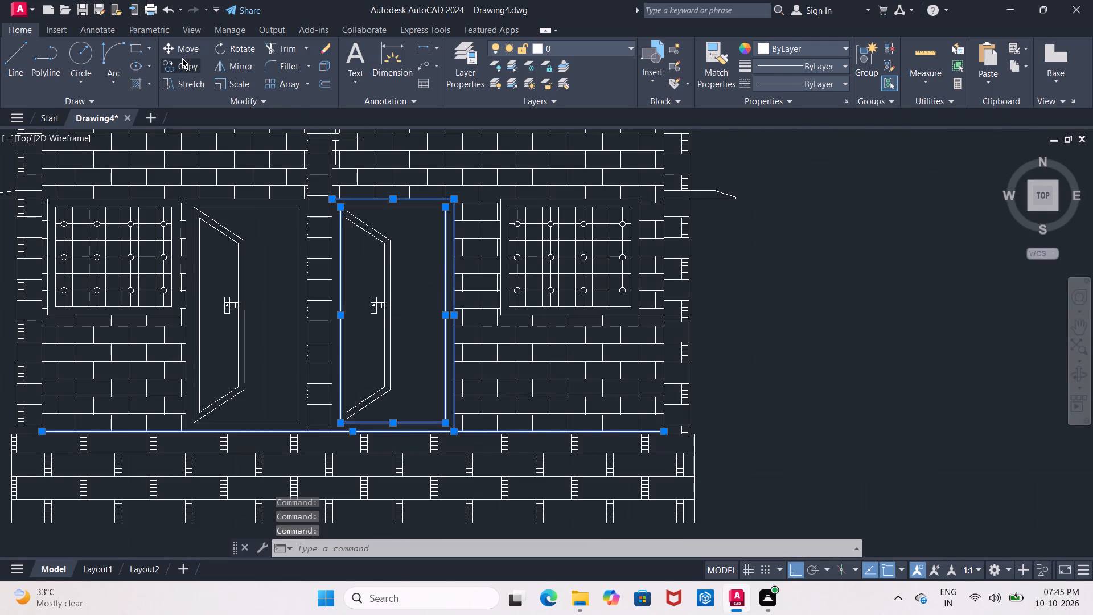
{"action": "left_click", "coordinate": [183, 69]}
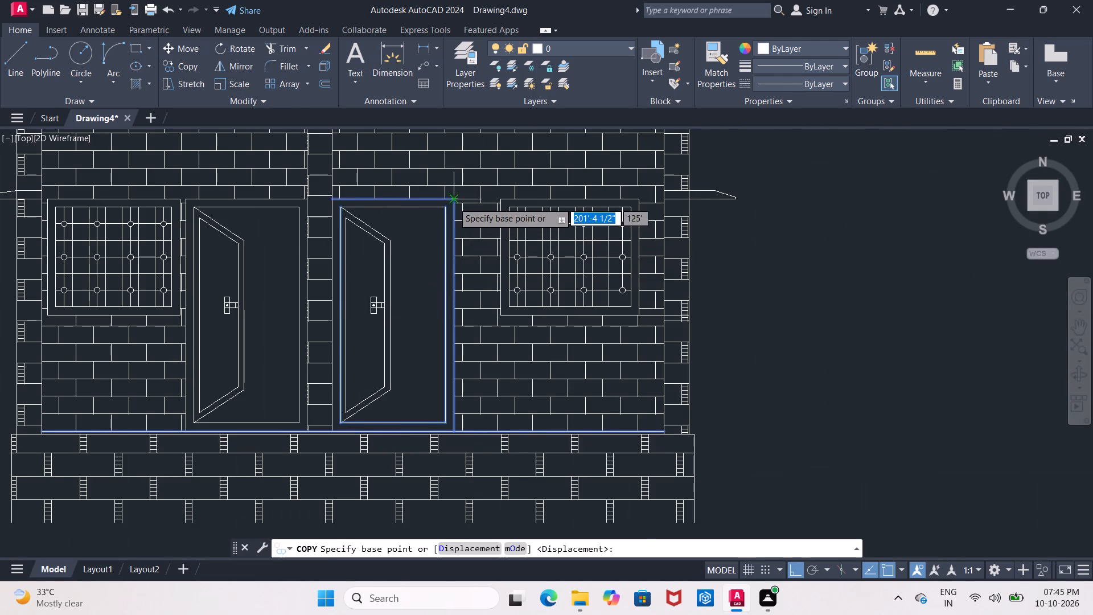
{"action": "left_click", "coordinate": [453, 202]}
{"action": "scroll", "coordinate": [615, 231], "scroll_direction": "down", "scroll_amount": 1}
{"action": "middle_click_drag", "start_coordinate": [615, 231], "coordinate": [404, 252]}
{"action": "scroll", "coordinate": [677, 256], "scroll_direction": "down", "scroll_amount": 1}
{"action": "middle_click", "coordinate": [683, 256]}
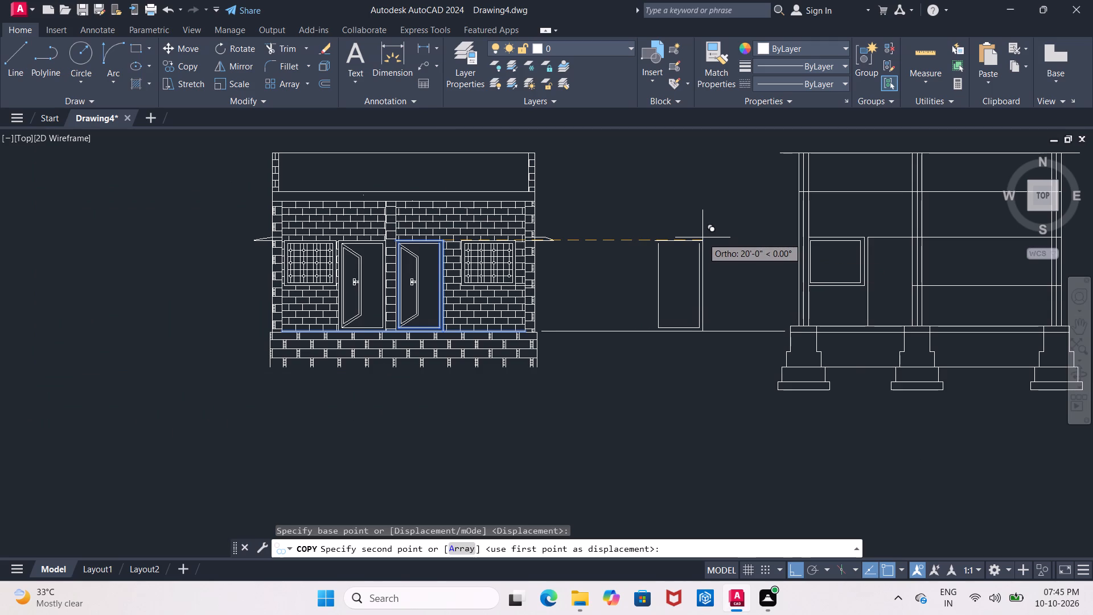
{"action": "left_click", "coordinate": [702, 237]}
{"action": "key", "text": "Escape"}
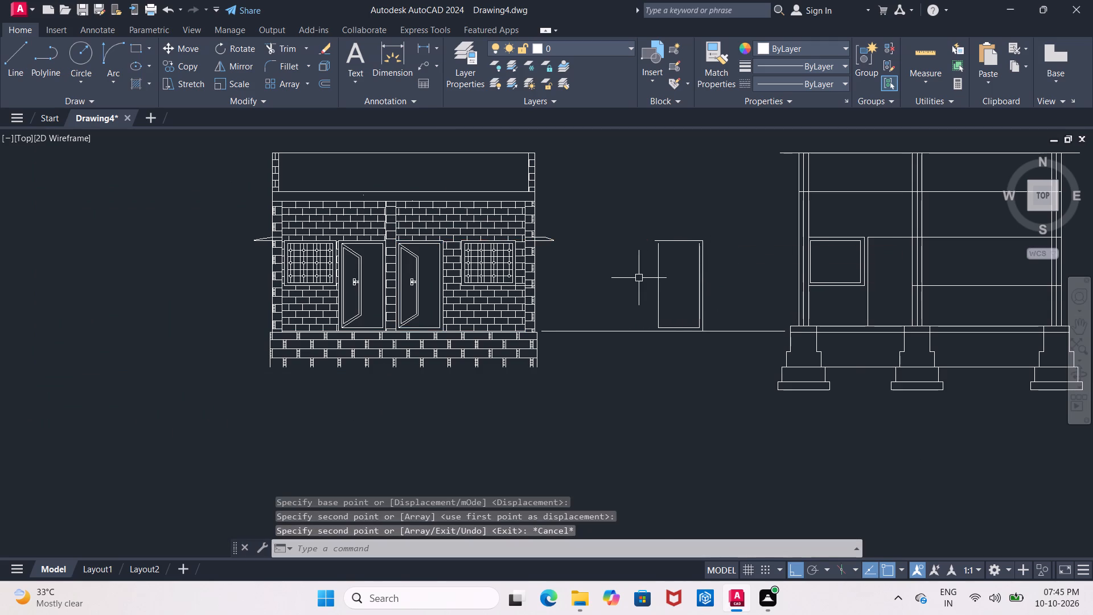
Copy the left door's outer left edge about 24'-5" across to form the copied door frame's left side.
{"action": "scroll", "coordinate": [356, 283], "scroll_direction": "up", "scroll_amount": 2}
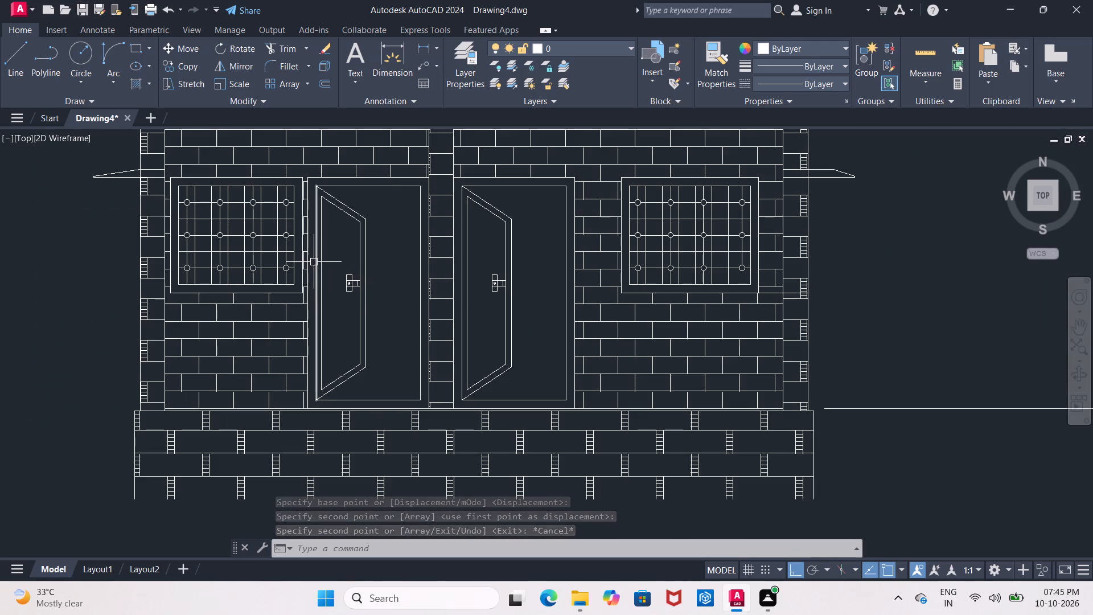
{"action": "left_click", "coordinate": [307, 263]}
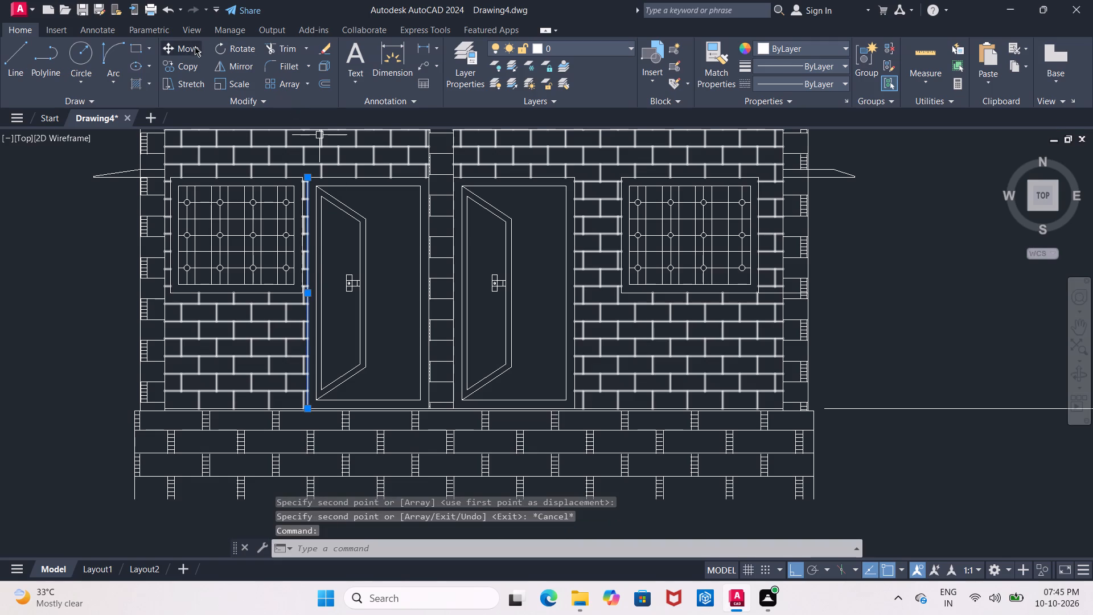
{"action": "left_click", "coordinate": [184, 66]}
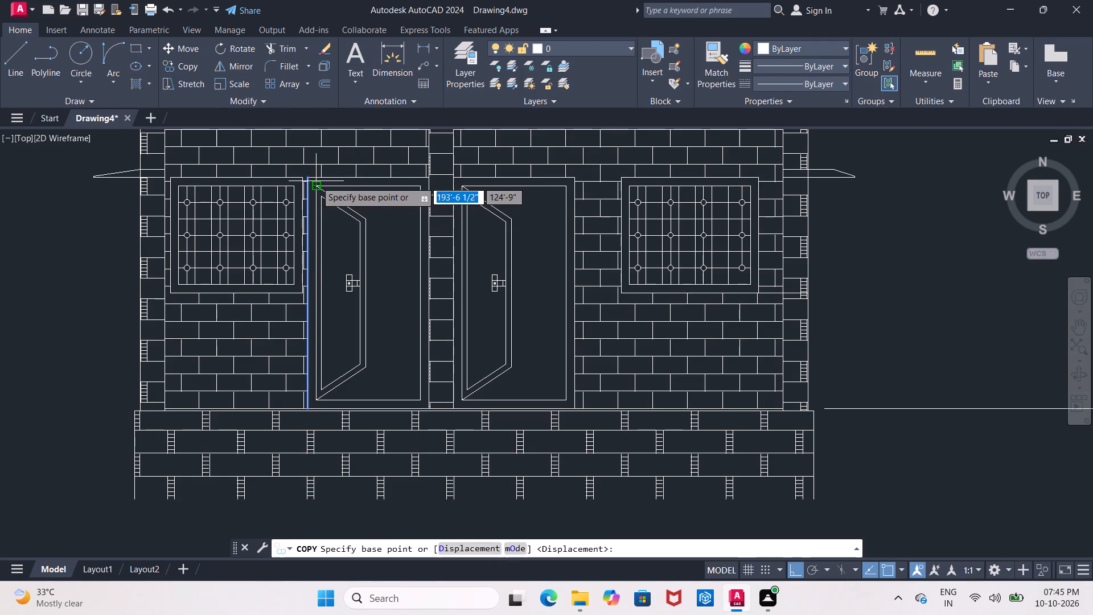
{"action": "left_click", "coordinate": [310, 179]}
{"action": "middle_click_drag", "start_coordinate": [586, 205], "coordinate": [339, 219]}
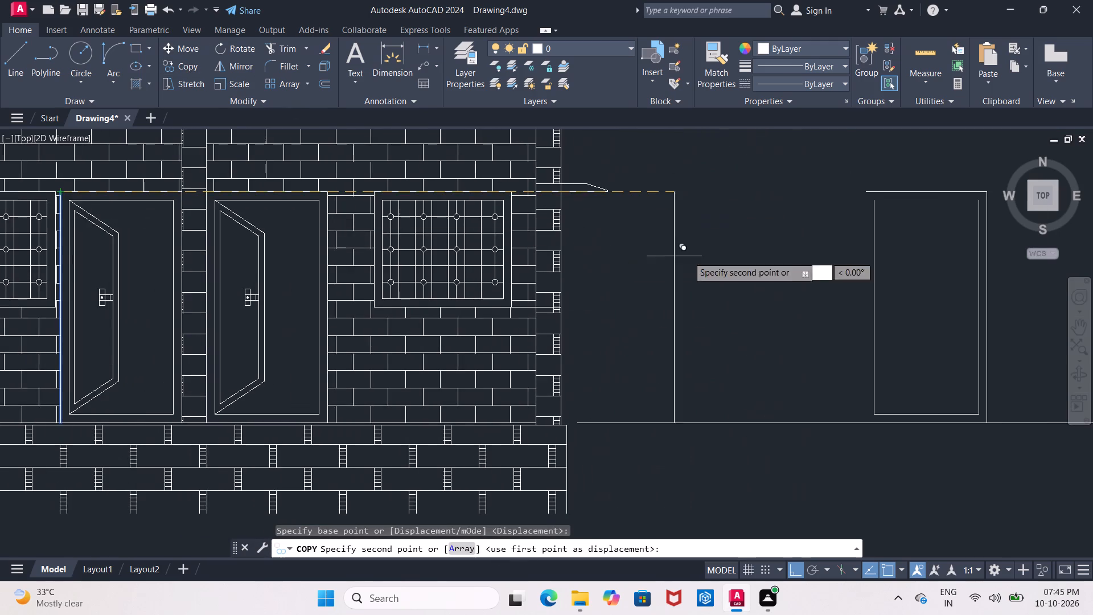
{"action": "middle_click_drag", "start_coordinate": [714, 257], "coordinate": [585, 266]}
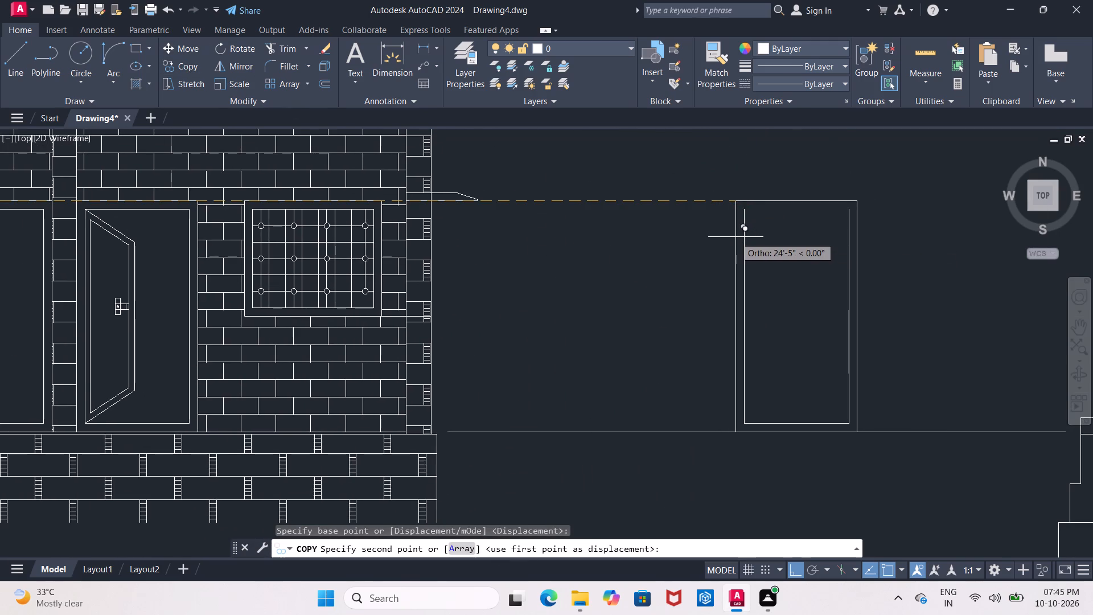
{"action": "left_click", "coordinate": [735, 236]}
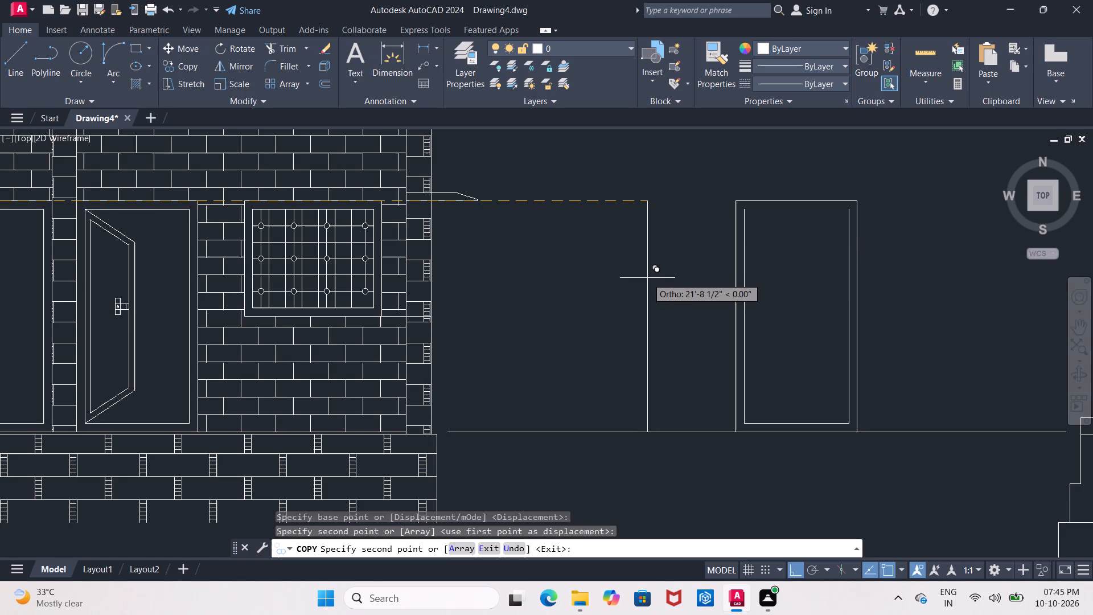
{"action": "key", "text": "Escape"}
Copy the right door's inner top line 20'-0" across onto the top of the copied inner frame.
{"action": "middle_click_drag", "start_coordinate": [672, 276], "coordinate": [771, 286]}
{"action": "left_click", "coordinate": [261, 221]}
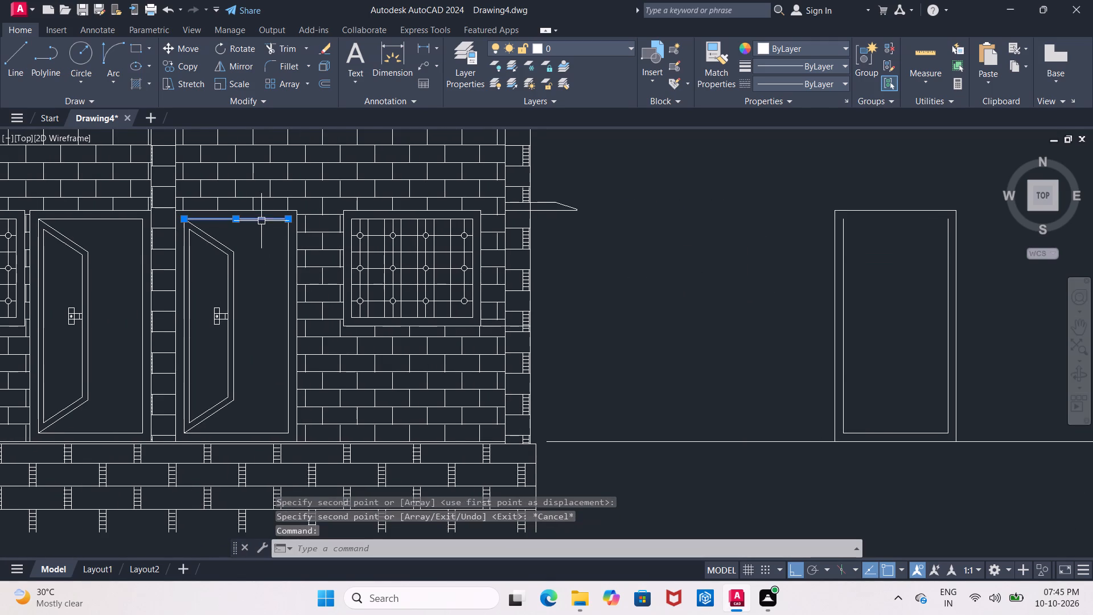
{"action": "left_click", "coordinate": [176, 67]}
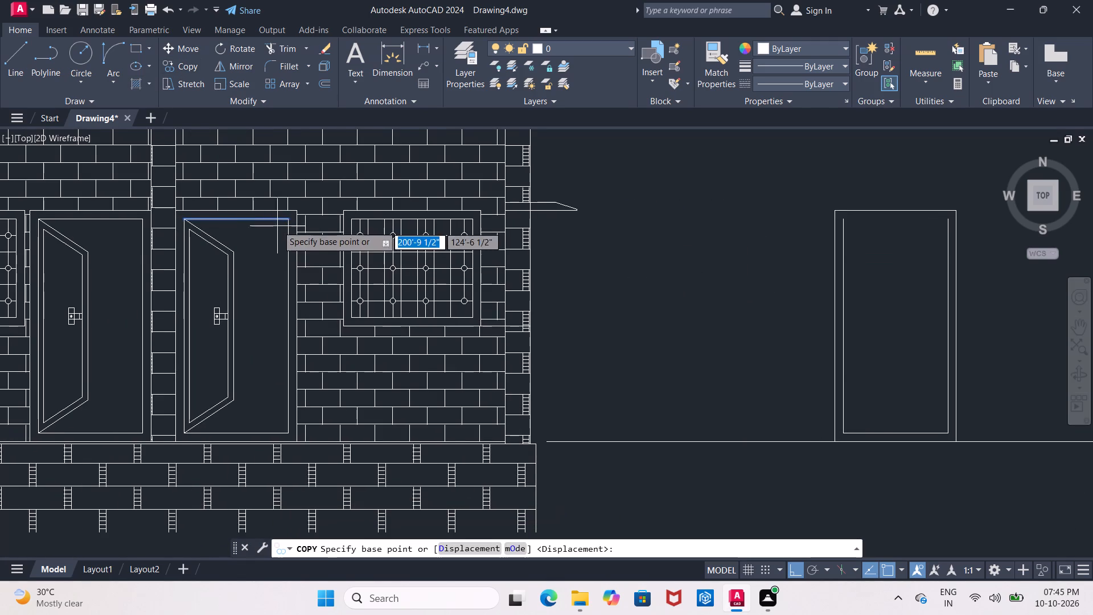
{"action": "left_click", "coordinate": [291, 220]}
{"action": "scroll", "coordinate": [687, 252], "scroll_direction": "down", "scroll_amount": 1}
{"action": "middle_click_drag", "start_coordinate": [687, 252], "coordinate": [529, 266]}
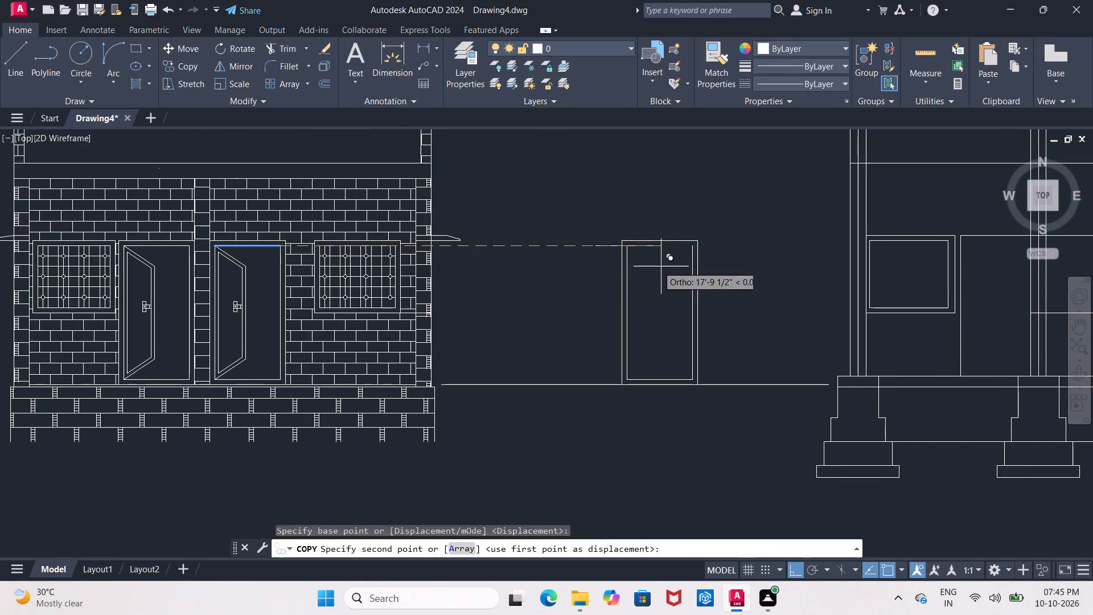
{"action": "scroll", "coordinate": [675, 268], "scroll_direction": "up", "scroll_amount": 1}
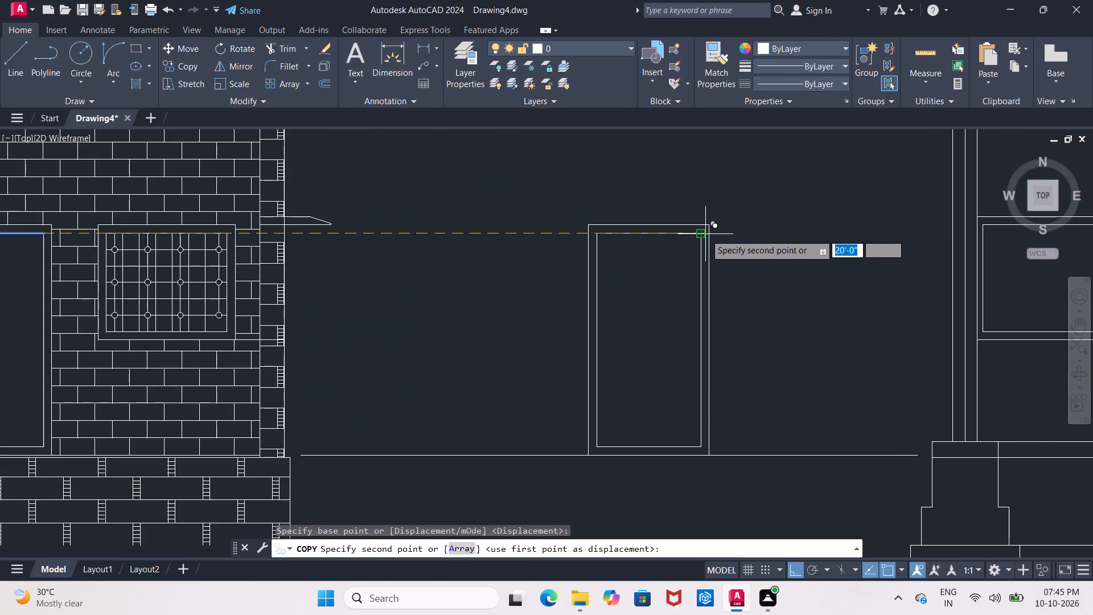
{"action": "scroll", "coordinate": [704, 236], "scroll_direction": "up", "scroll_amount": 3}
{"action": "left_click", "coordinate": [687, 233]}
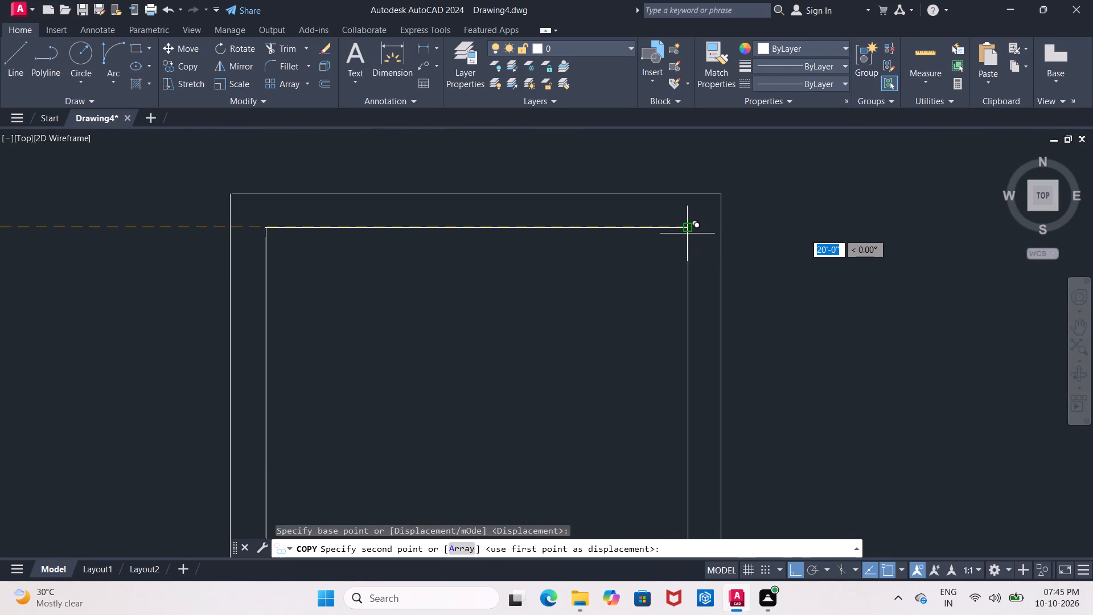
{"action": "key", "text": "Escape"}
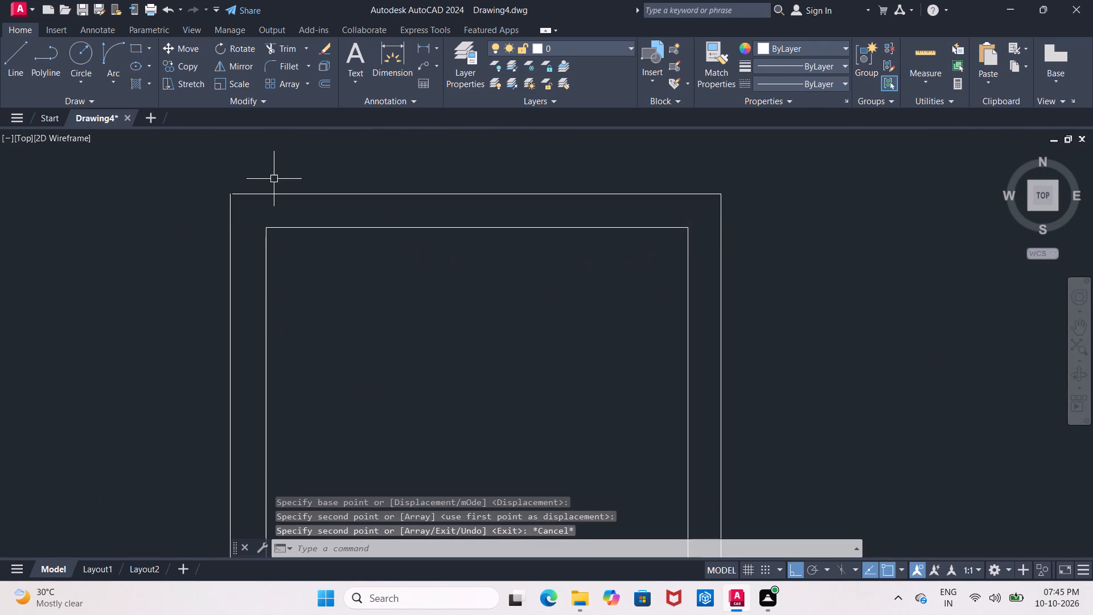
Move the copied frame's outer left edge so its upper end meets the end of the outer top line.
{"action": "middle_click_drag", "start_coordinate": [271, 178], "coordinate": [459, 197]}
{"action": "scroll", "coordinate": [414, 208], "scroll_direction": "up", "scroll_amount": 2}
{"action": "middle_click_drag", "start_coordinate": [414, 204], "coordinate": [428, 186]}
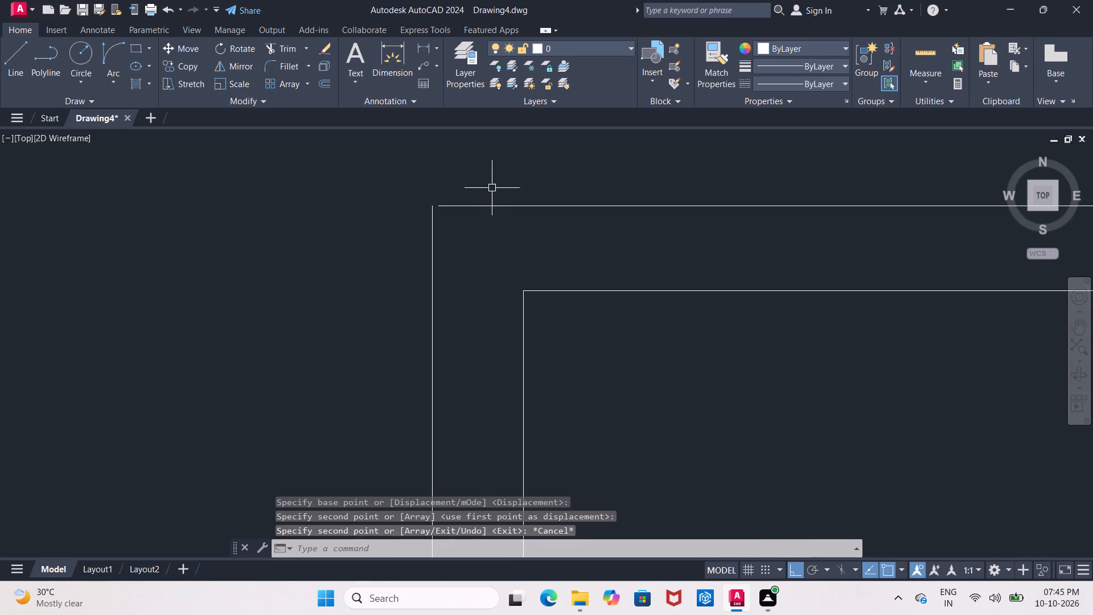
{"action": "key", "text": "Escape"}
{"action": "left_click", "coordinate": [433, 242]}
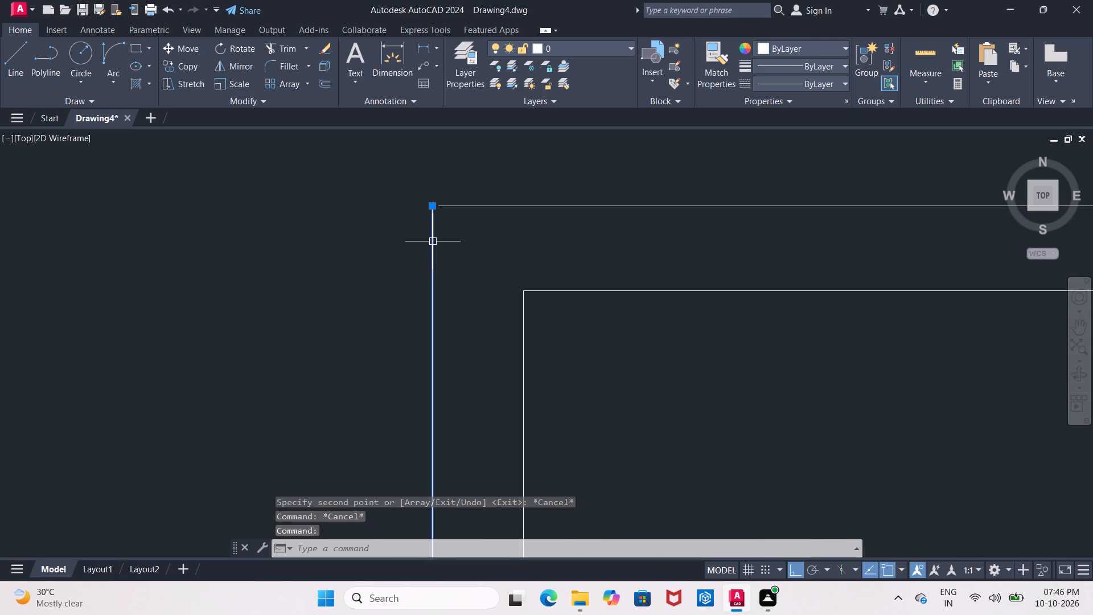
{"action": "left_click", "coordinate": [194, 52]}
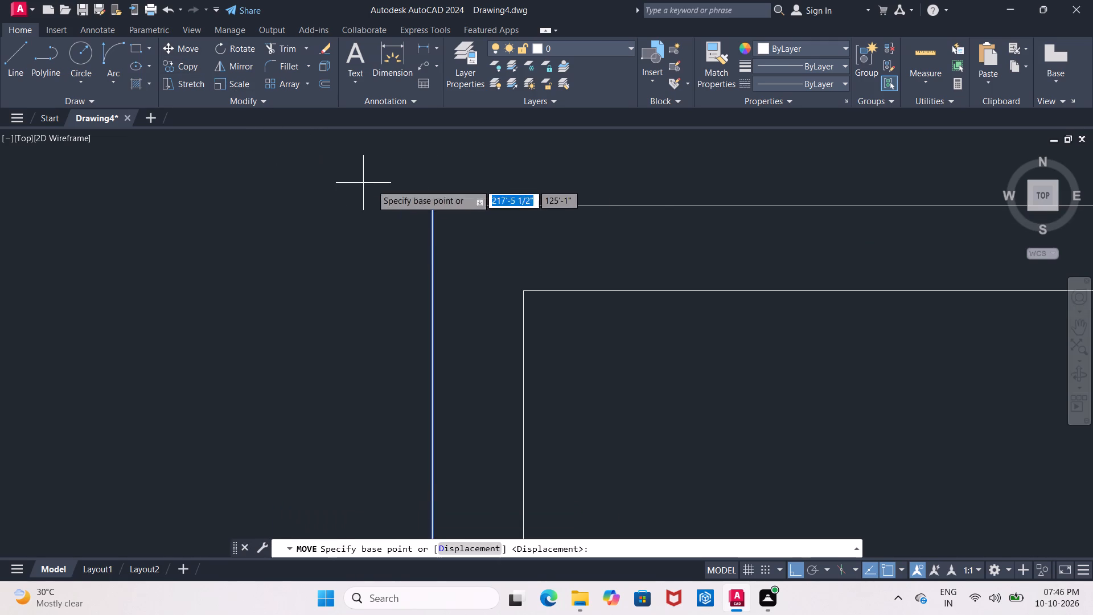
{"action": "left_click", "coordinate": [433, 203]}
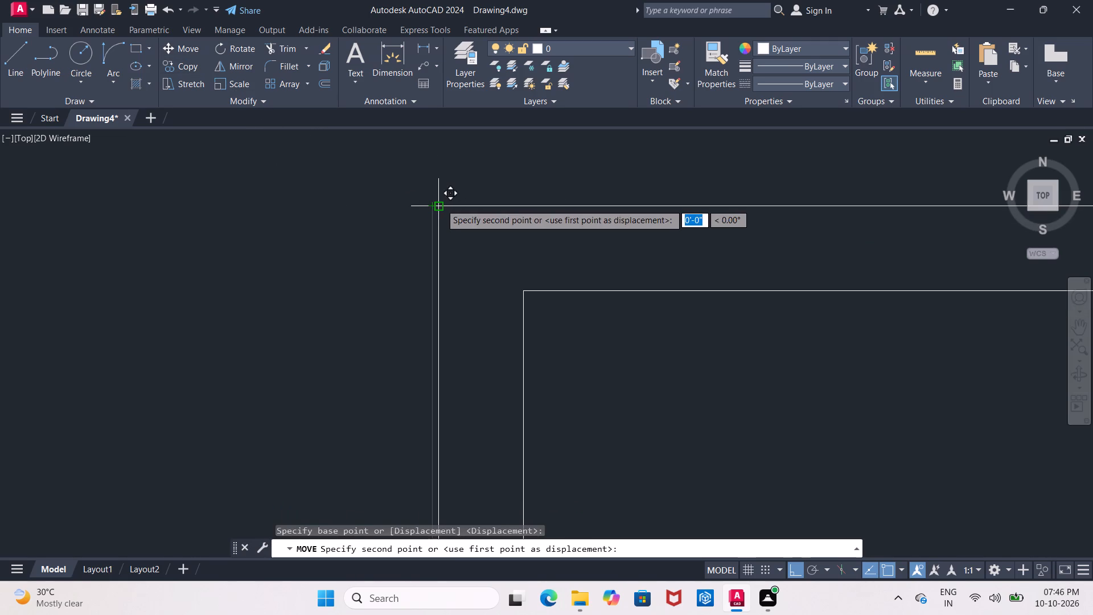
{"action": "left_click", "coordinate": [441, 204]}
{"action": "key", "text": "Escape"}
Trim the base line's overhangs on both sides of the copied door frame.
{"action": "scroll", "coordinate": [441, 204], "scroll_direction": "down", "scroll_amount": 5}
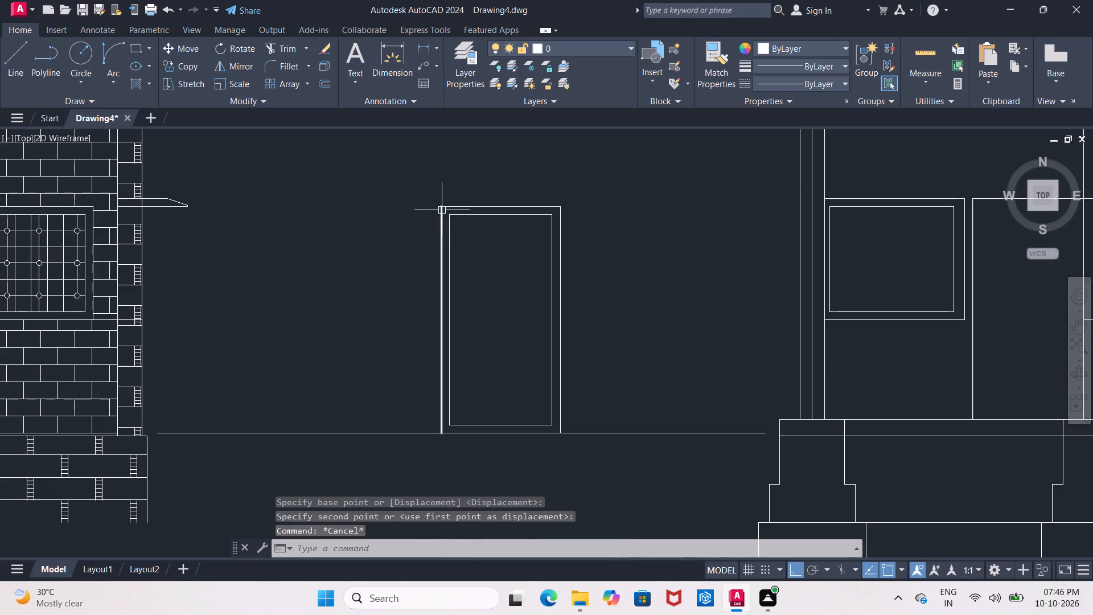
{"action": "scroll", "coordinate": [442, 210], "scroll_direction": "down", "scroll_amount": 1}
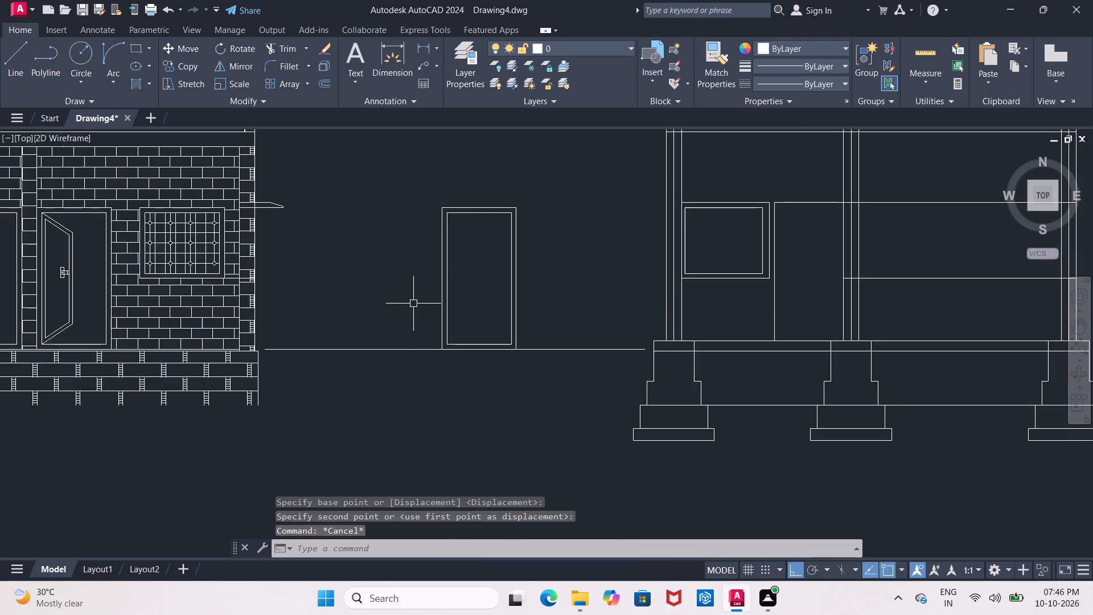
{"action": "key", "text": "t"}
{"action": "key", "text": "r"}
{"action": "key", "text": "Return"}
{"action": "key", "text": "Return"}
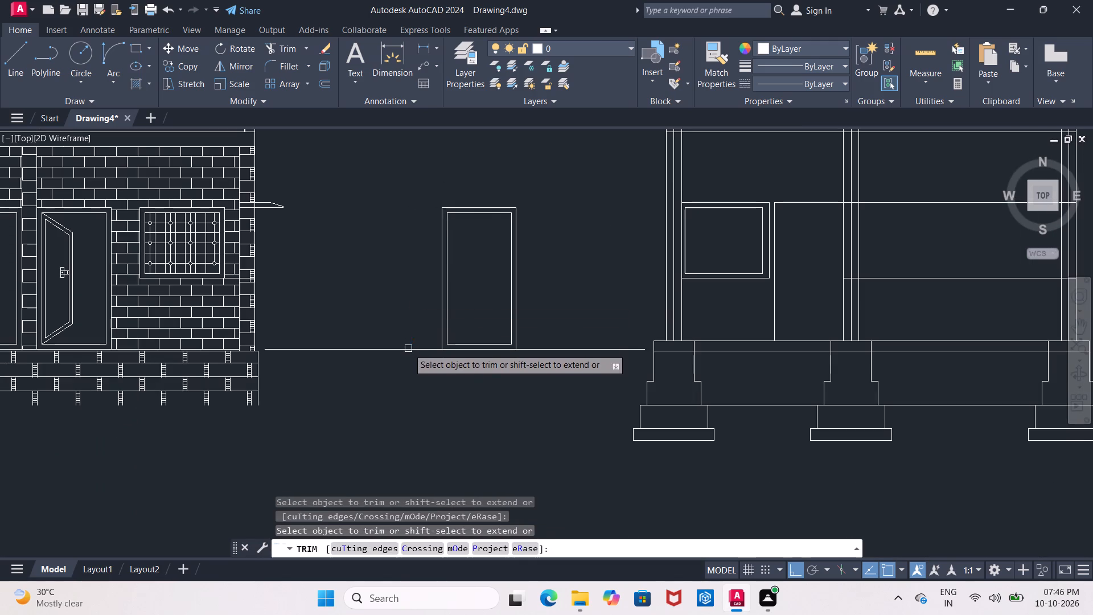
{"action": "left_click", "coordinate": [408, 349]}
{"action": "left_click", "coordinate": [577, 351]}
{"action": "middle_click_drag", "start_coordinate": [575, 313], "coordinate": [576, 314]}
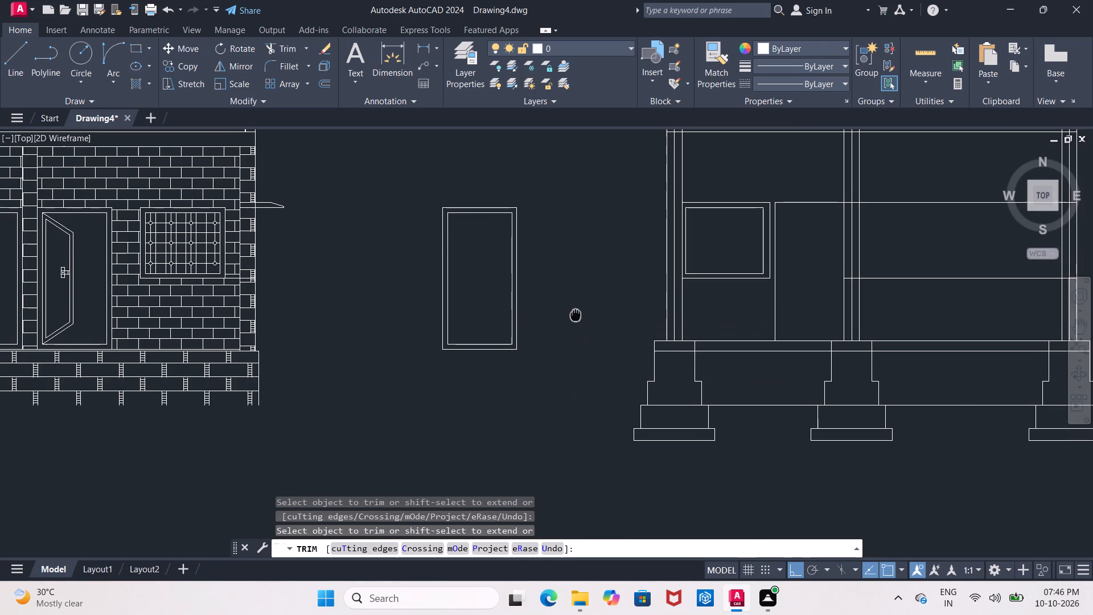
{"action": "middle_click_drag", "start_coordinate": [576, 314], "coordinate": [573, 323]}
{"action": "key", "text": "Escape"}
Move the copied door frame by its outer top-left corner to where the section's middle wall's right face meets the lintel line.
{"action": "scroll", "coordinate": [555, 290], "scroll_direction": "down", "scroll_amount": 1}
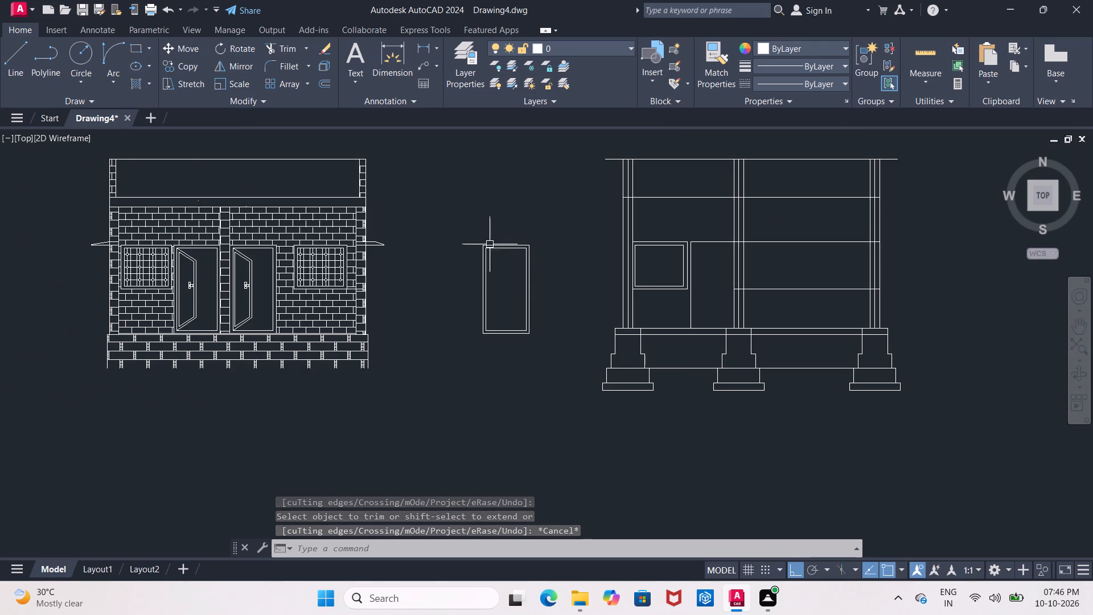
{"action": "left_click_drag", "start_coordinate": [457, 232], "coordinate": [466, 237]}
{"action": "left_click", "coordinate": [537, 350]}
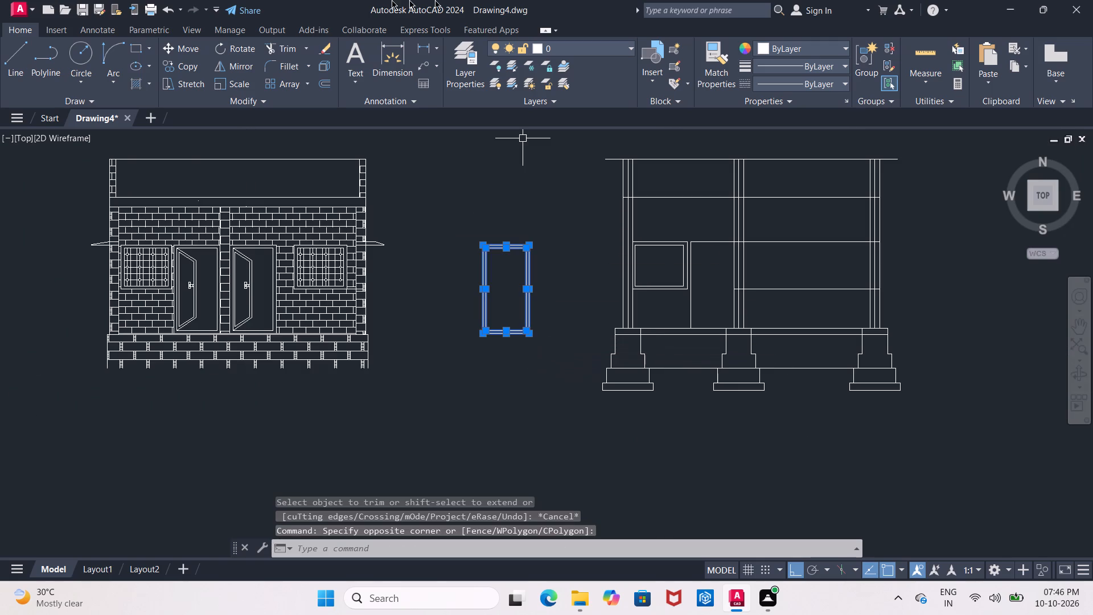
{"action": "left_click", "coordinate": [183, 50]}
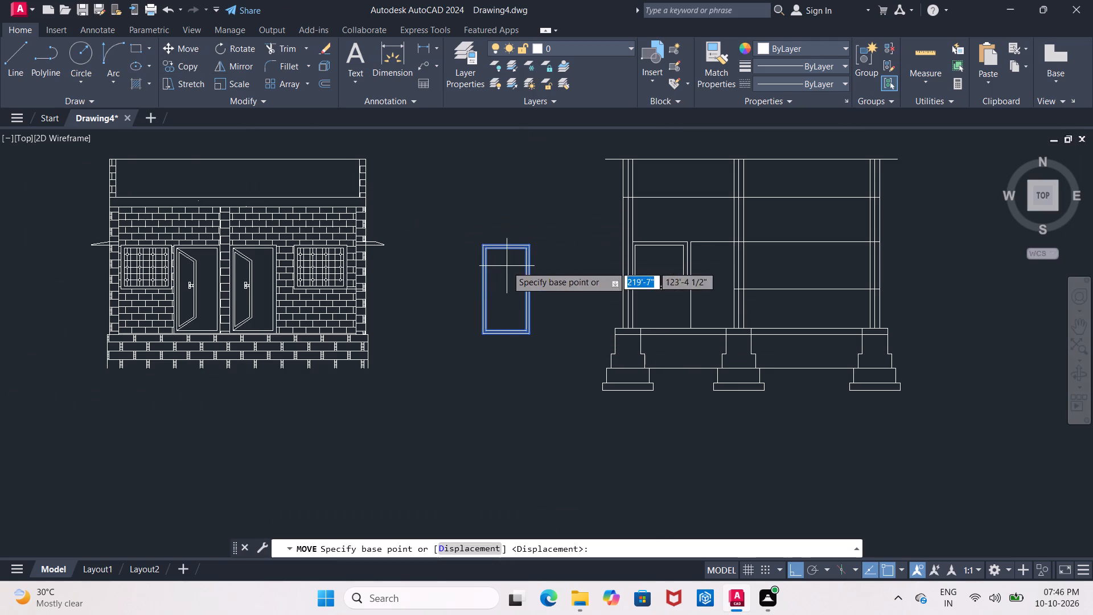
{"action": "scroll", "coordinate": [472, 250], "scroll_direction": "up", "scroll_amount": 2}
{"action": "left_click", "coordinate": [498, 239]}
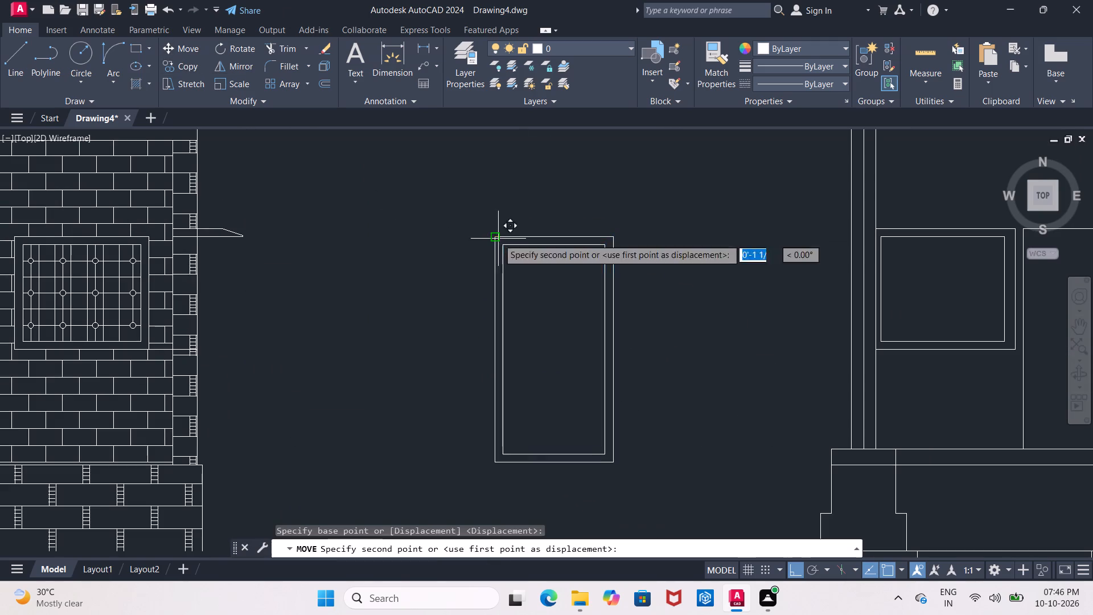
{"action": "middle_click_drag", "start_coordinate": [613, 236], "coordinate": [383, 248]}
{"action": "scroll", "coordinate": [741, 235], "scroll_direction": "down", "scroll_amount": 1}
{"action": "middle_click_drag", "start_coordinate": [741, 235], "coordinate": [444, 248]}
{"action": "scroll", "coordinate": [549, 240], "scroll_direction": "up", "scroll_amount": 2}
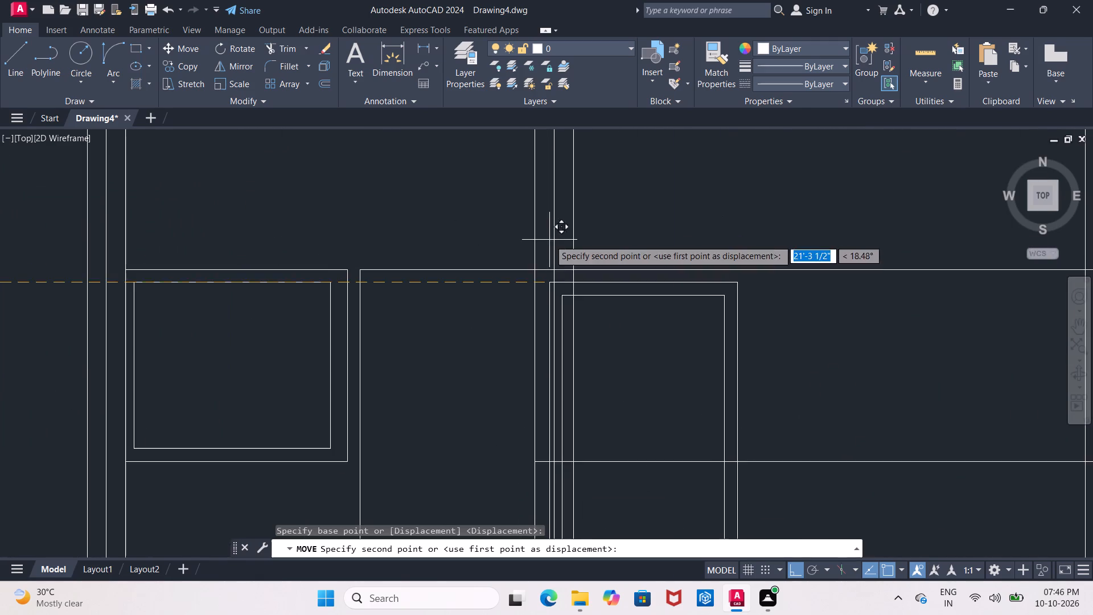
{"action": "scroll", "coordinate": [560, 241], "scroll_direction": "up", "scroll_amount": 1}
{"action": "left_click", "coordinate": [579, 286]}
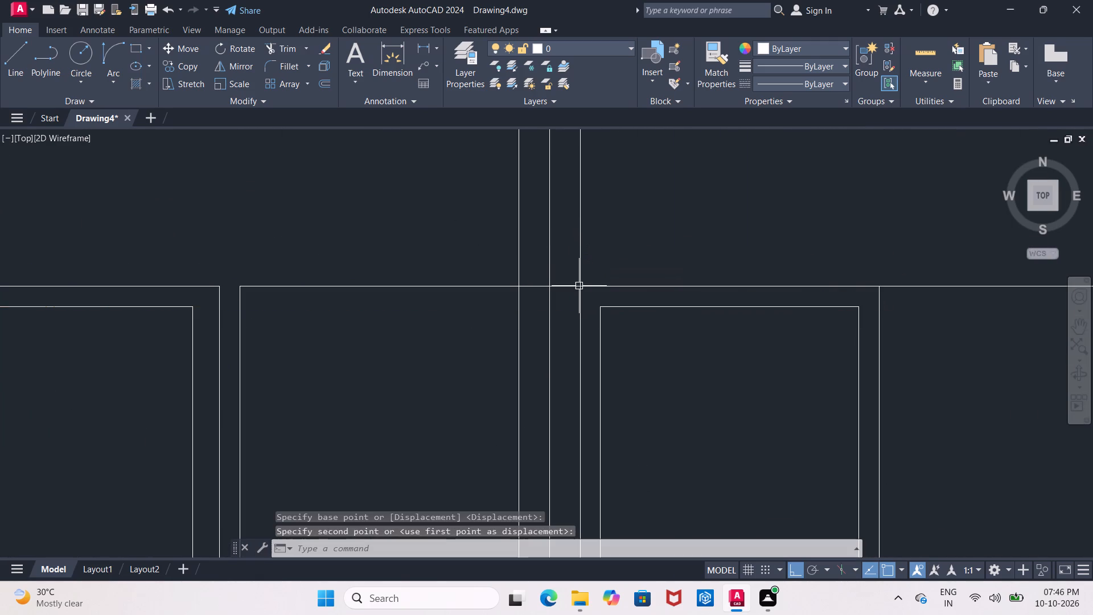
{"action": "scroll", "coordinate": [580, 288], "scroll_direction": "down", "scroll_amount": 3}
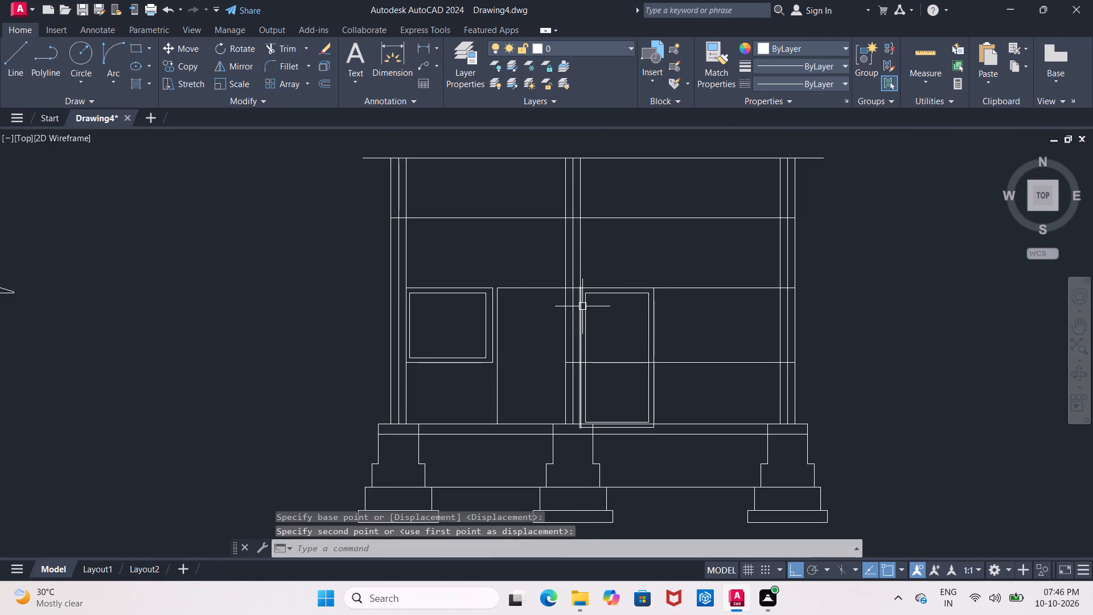
{"action": "key", "text": "Escape"}
Trim the parts of the moved door frame that extend below the section's floor line.
{"action": "scroll", "coordinate": [615, 385], "scroll_direction": "up", "scroll_amount": 2}
{"action": "middle_click_drag", "start_coordinate": [615, 382], "coordinate": [623, 223]}
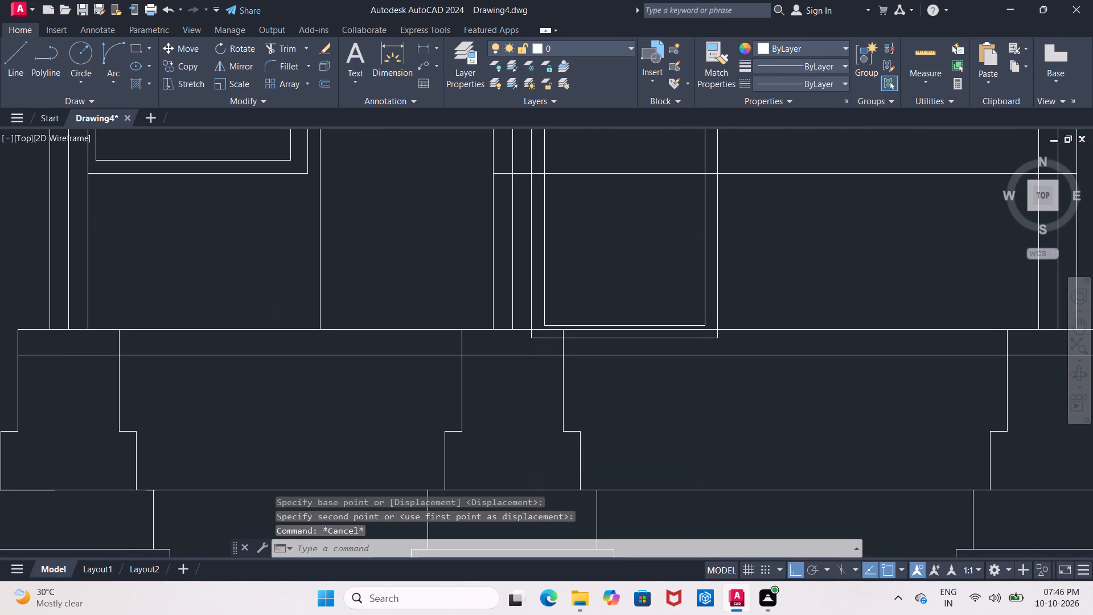
{"action": "type", "text": "tr"}
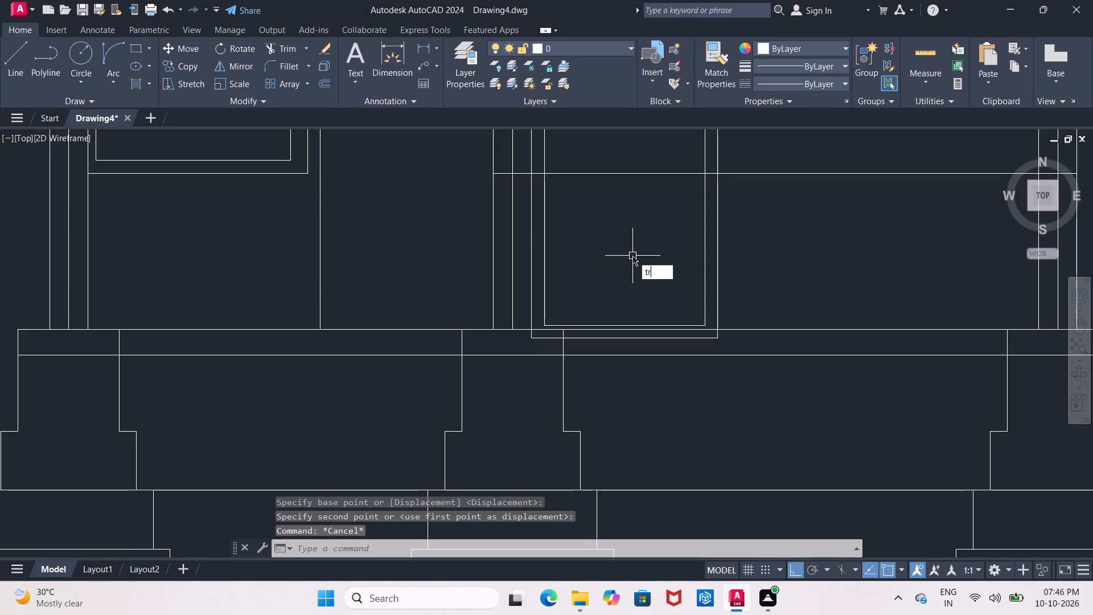
{"action": "key", "text": "Return"}
{"action": "key", "text": "Return"}
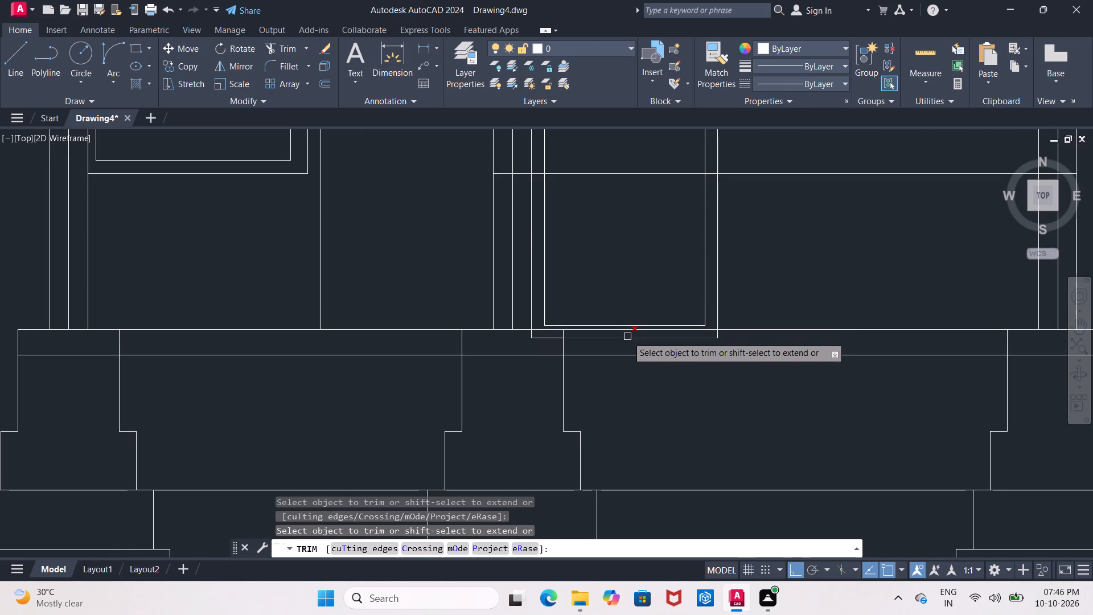
{"action": "left_click", "coordinate": [627, 337]}
{"action": "left_click", "coordinate": [718, 339]}
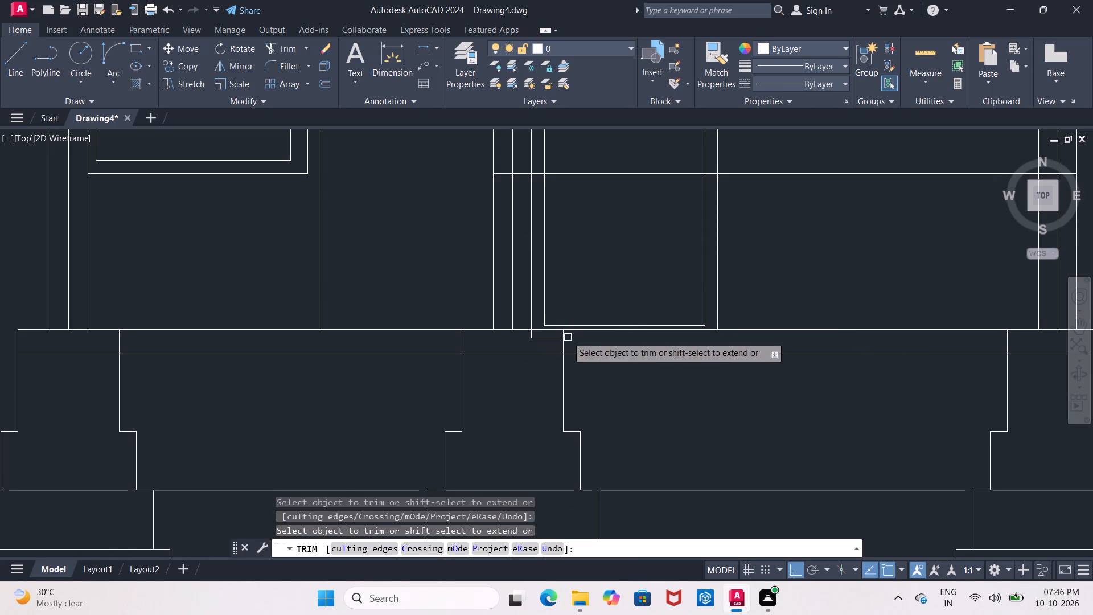
{"action": "left_click", "coordinate": [549, 339]}
{"action": "left_click", "coordinate": [533, 337]}
{"action": "scroll", "coordinate": [523, 345], "scroll_direction": "down", "scroll_amount": 1}
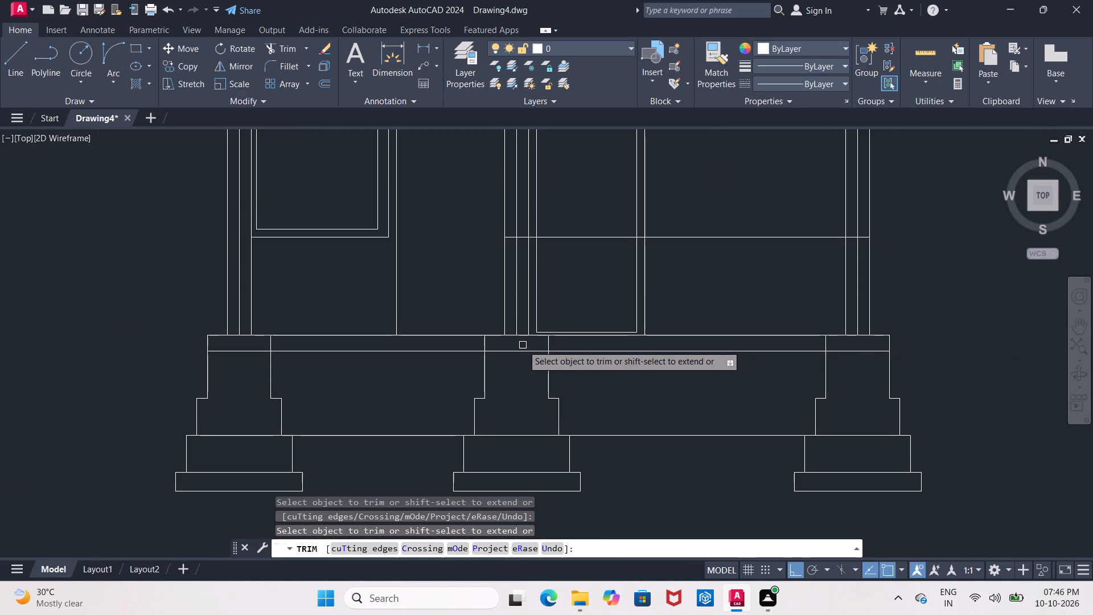
{"action": "middle_click_drag", "start_coordinate": [599, 286], "coordinate": [578, 317]}
{"action": "scroll", "coordinate": [577, 317], "scroll_direction": "down", "scroll_amount": 1}
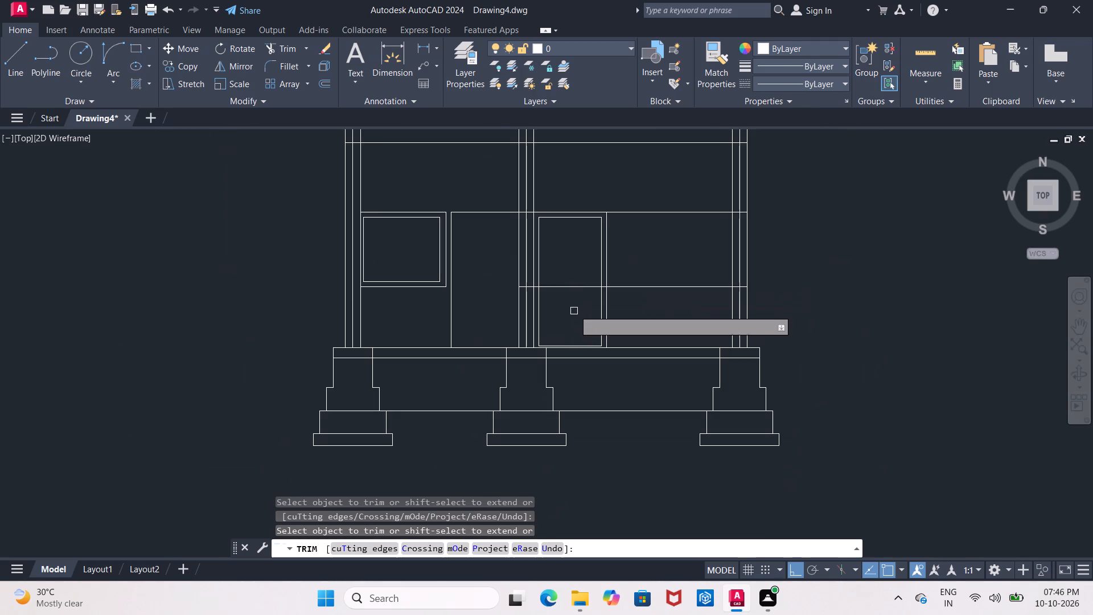
Trim away the window-sill-level line across the middle wall, the door frame and the space up to the right wall.
{"action": "left_click", "coordinate": [573, 289]}
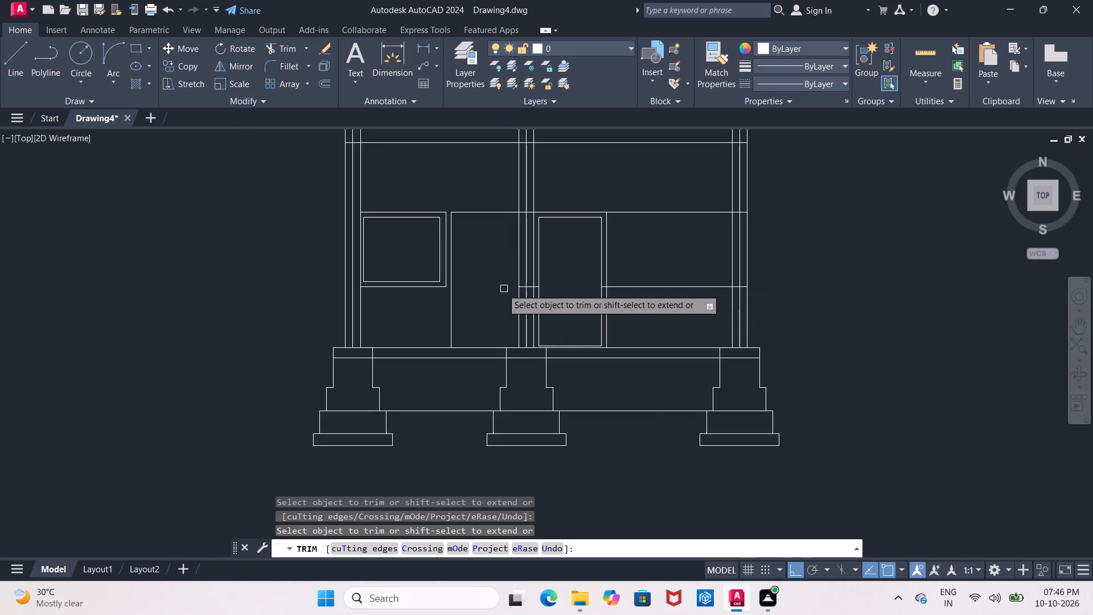
{"action": "scroll", "coordinate": [516, 283], "scroll_direction": "up", "scroll_amount": 3}
{"action": "left_click", "coordinate": [533, 298]}
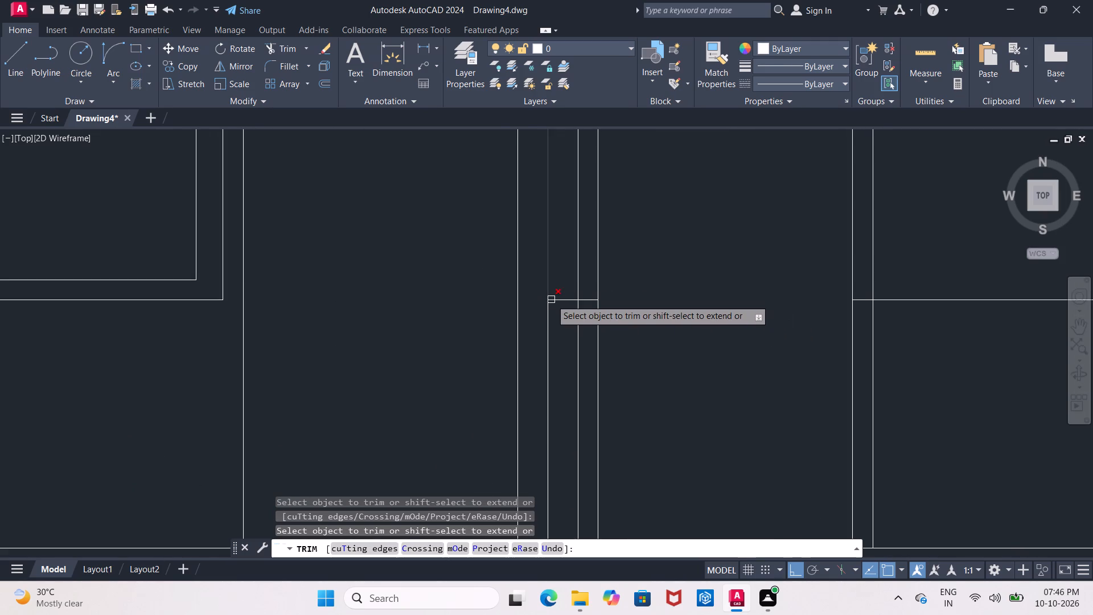
{"action": "left_click", "coordinate": [551, 300]}
{"action": "key", "text": "ctrl+z"}
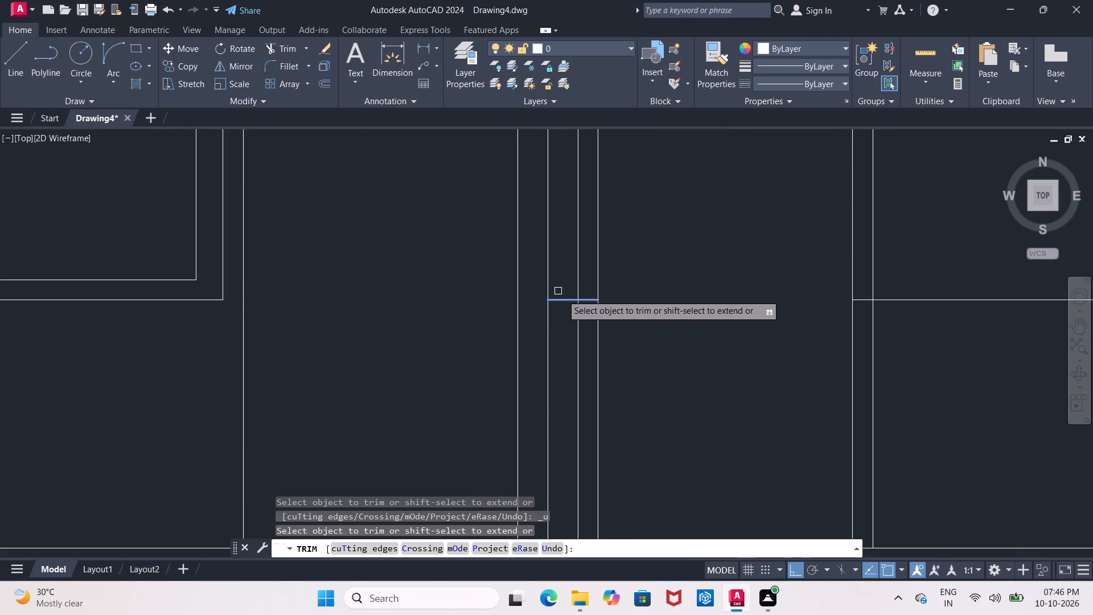
{"action": "left_click", "coordinate": [564, 302]}
{"action": "left_click", "coordinate": [588, 301]}
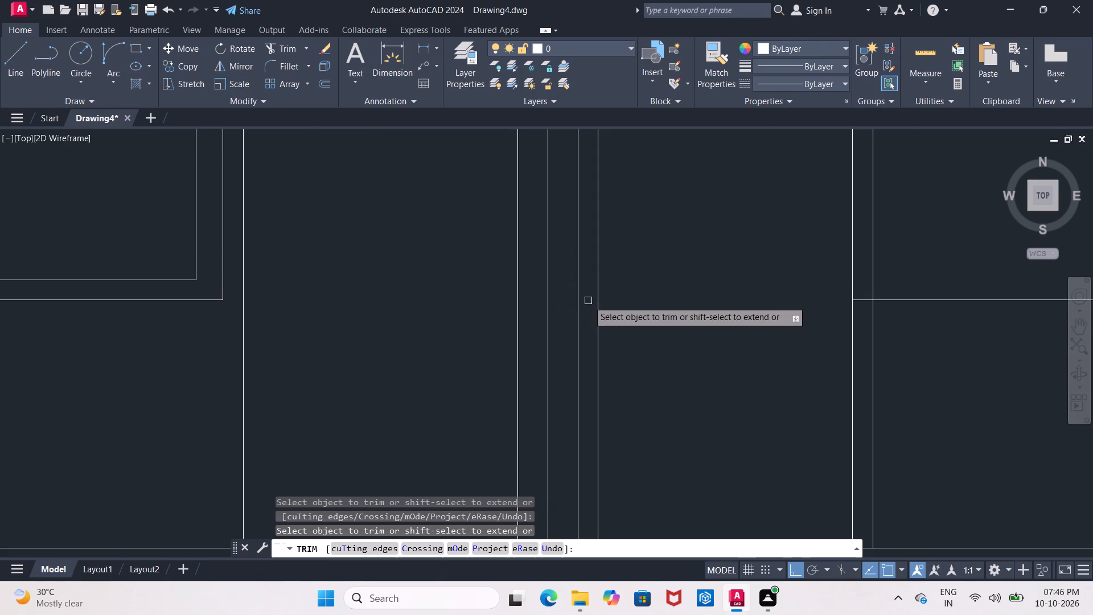
{"action": "scroll", "coordinate": [588, 301], "scroll_direction": "down", "scroll_amount": 2}
{"action": "scroll", "coordinate": [683, 307], "scroll_direction": "up", "scroll_amount": 1}
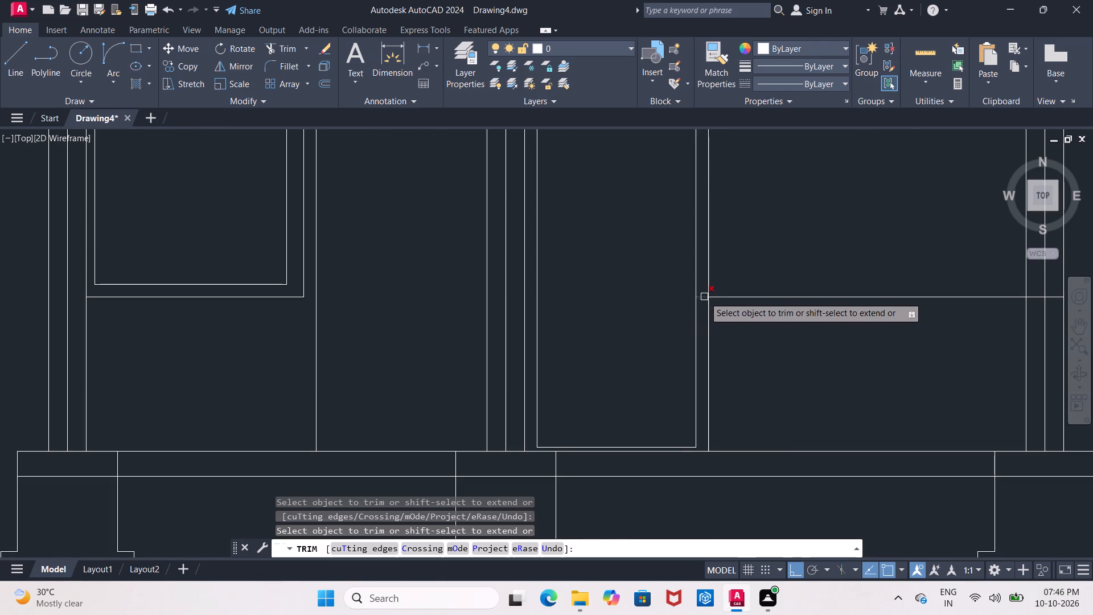
{"action": "scroll", "coordinate": [704, 296], "scroll_direction": "up", "scroll_amount": 1}
{"action": "left_click", "coordinate": [702, 295]}
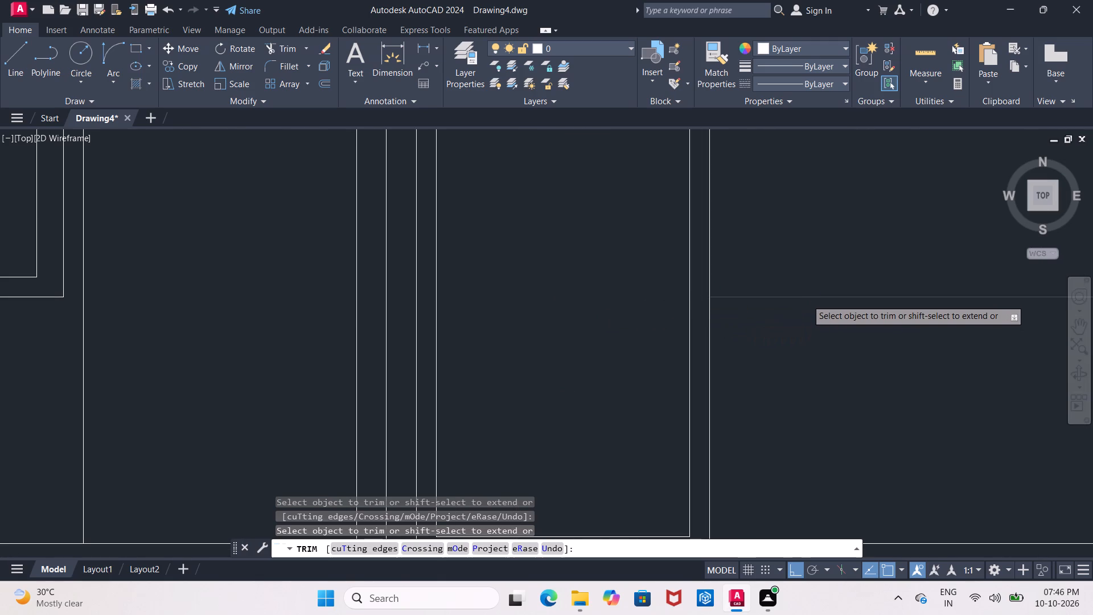
{"action": "left_click", "coordinate": [807, 300]}
{"action": "scroll", "coordinate": [807, 300], "scroll_direction": "down", "scroll_amount": 3}
{"action": "middle_click_drag", "start_coordinate": [807, 301], "coordinate": [757, 298]}
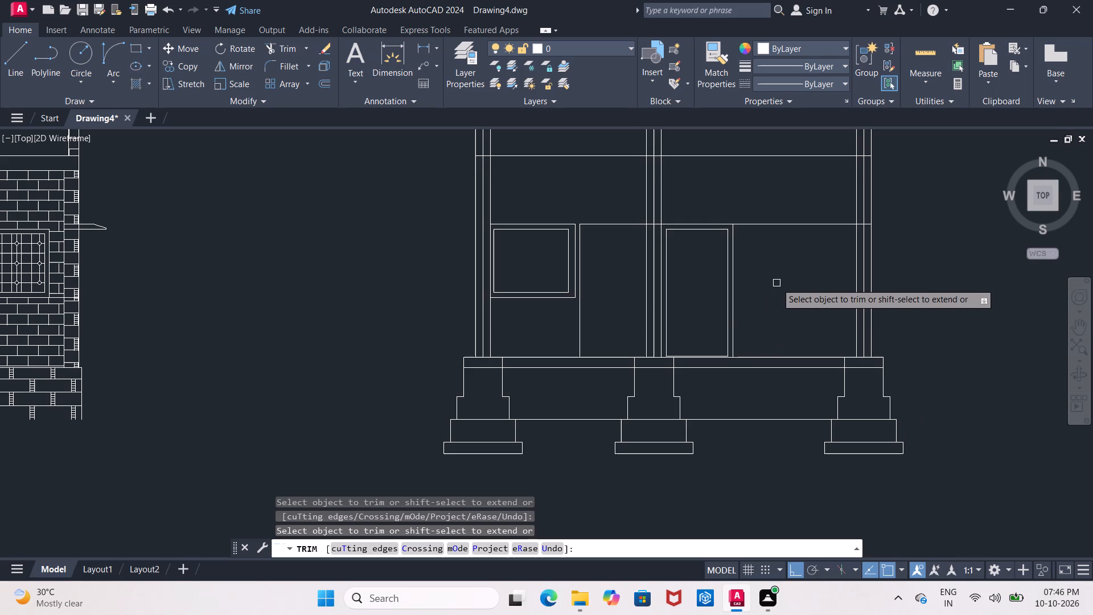
Trim the lintel line between the door frame's right edge and the section's right wall.
{"action": "left_click", "coordinate": [763, 224]}
{"action": "middle_click_drag", "start_coordinate": [849, 232], "coordinate": [831, 235]}
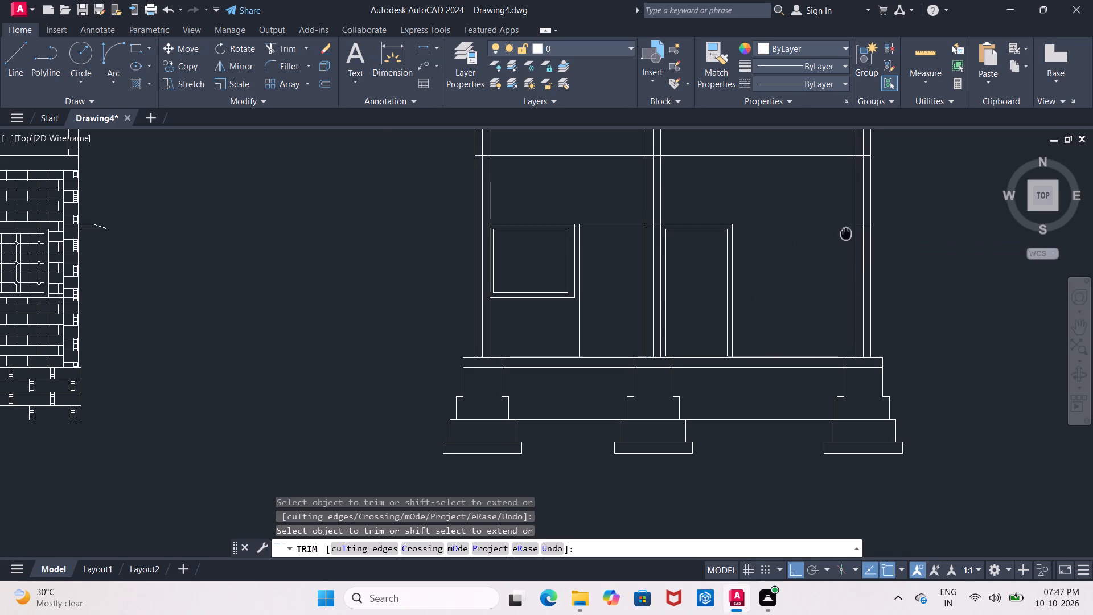
{"action": "middle_click_drag", "start_coordinate": [831, 235], "coordinate": [757, 247]}
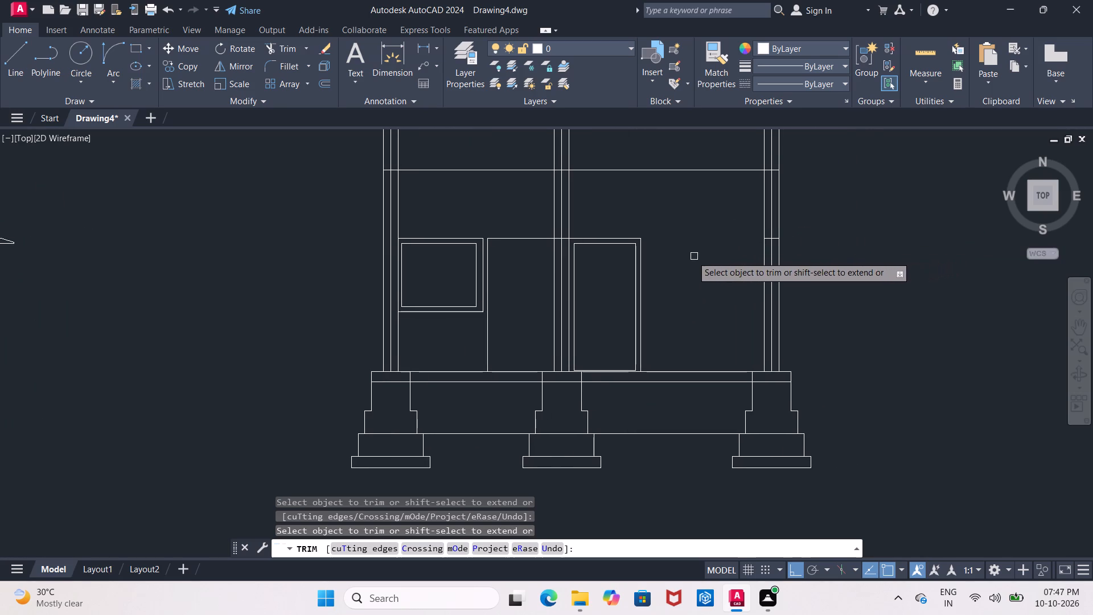
{"action": "middle_click_drag", "start_coordinate": [692, 256], "coordinate": [793, 260]}
{"action": "scroll", "coordinate": [807, 257], "scroll_direction": "down", "scroll_amount": 1}
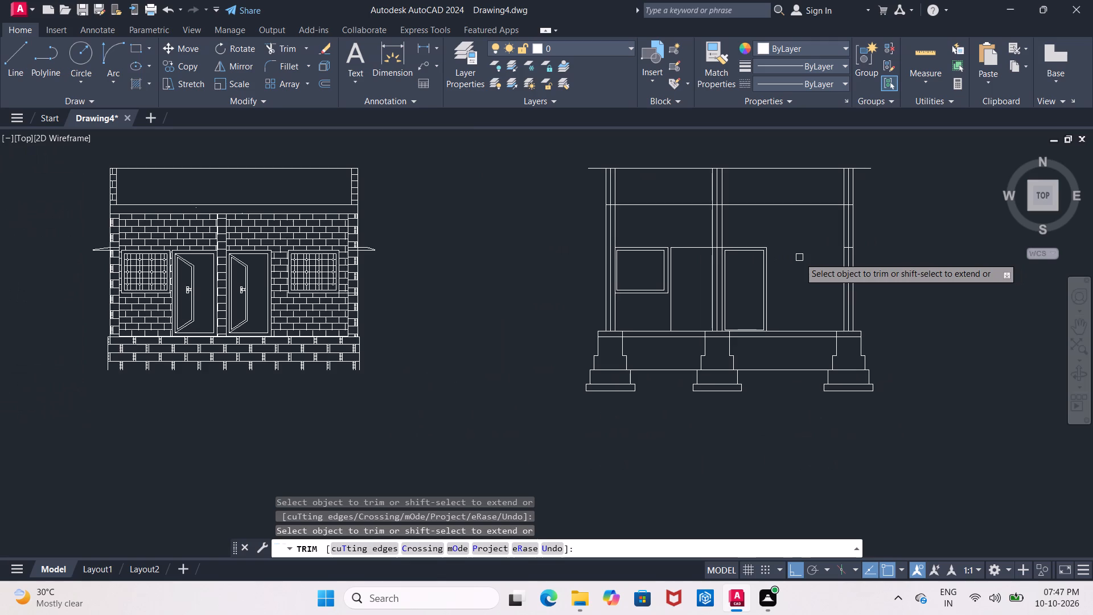
{"action": "scroll", "coordinate": [799, 257], "scroll_direction": "up", "scroll_amount": 1}
{"action": "scroll", "coordinate": [799, 257], "scroll_direction": "down", "scroll_amount": 1}
{"action": "middle_click", "coordinate": [799, 257]}
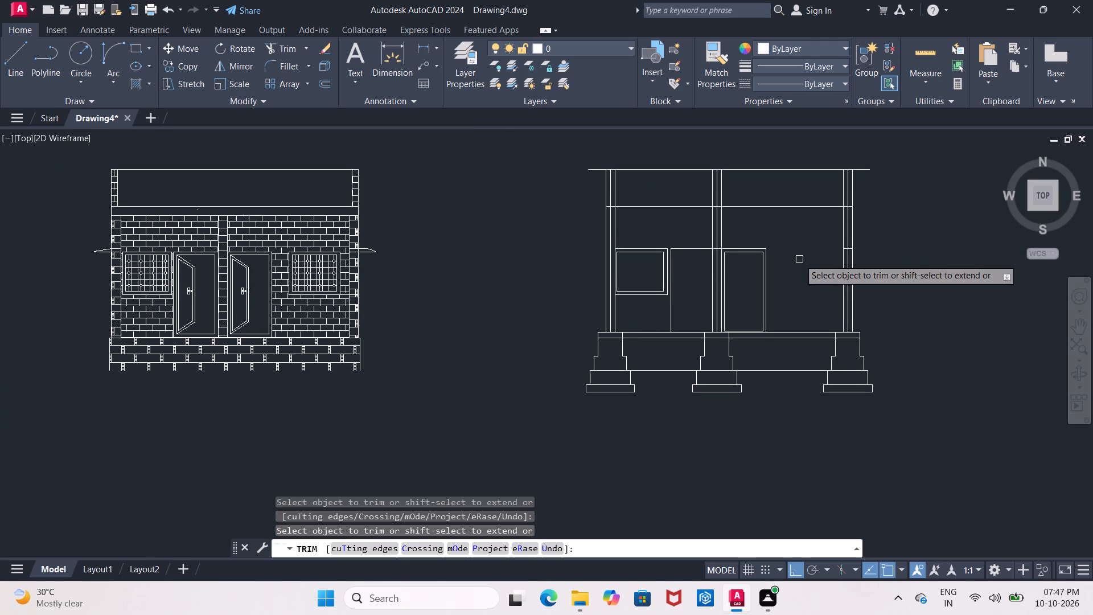
{"action": "middle_click_drag", "start_coordinate": [402, 292], "coordinate": [498, 315]}
{"action": "key", "text": "Escape"}
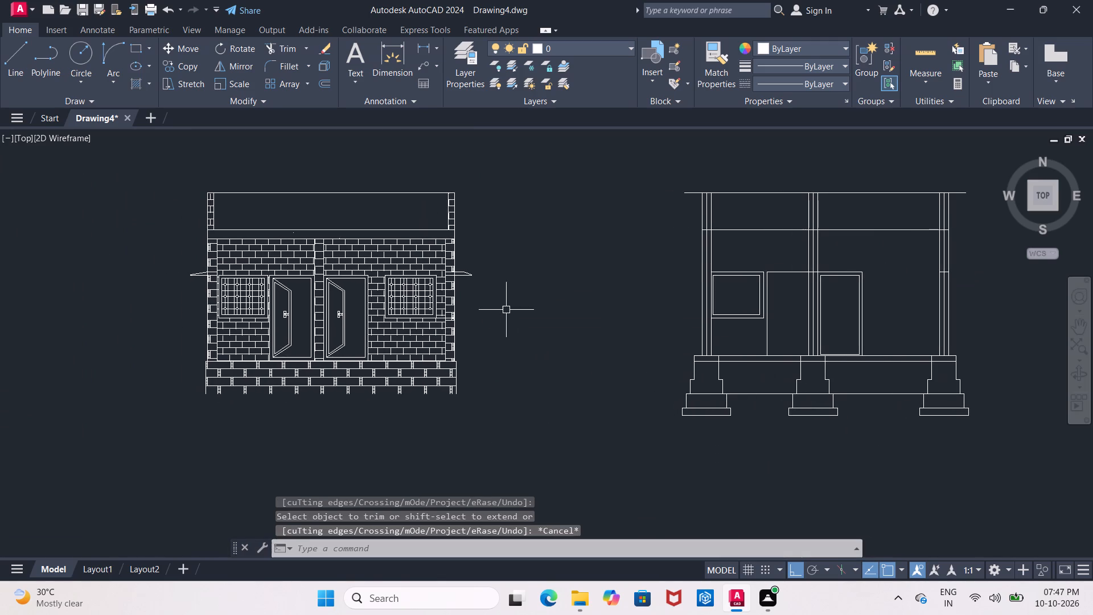
Measure the horizontal gap between the right door's outer frame and the right window frame on the front elevation.
{"action": "scroll", "coordinate": [506, 305], "scroll_direction": "up", "scroll_amount": 1}
{"action": "middle_click_drag", "start_coordinate": [506, 306], "coordinate": [518, 313]}
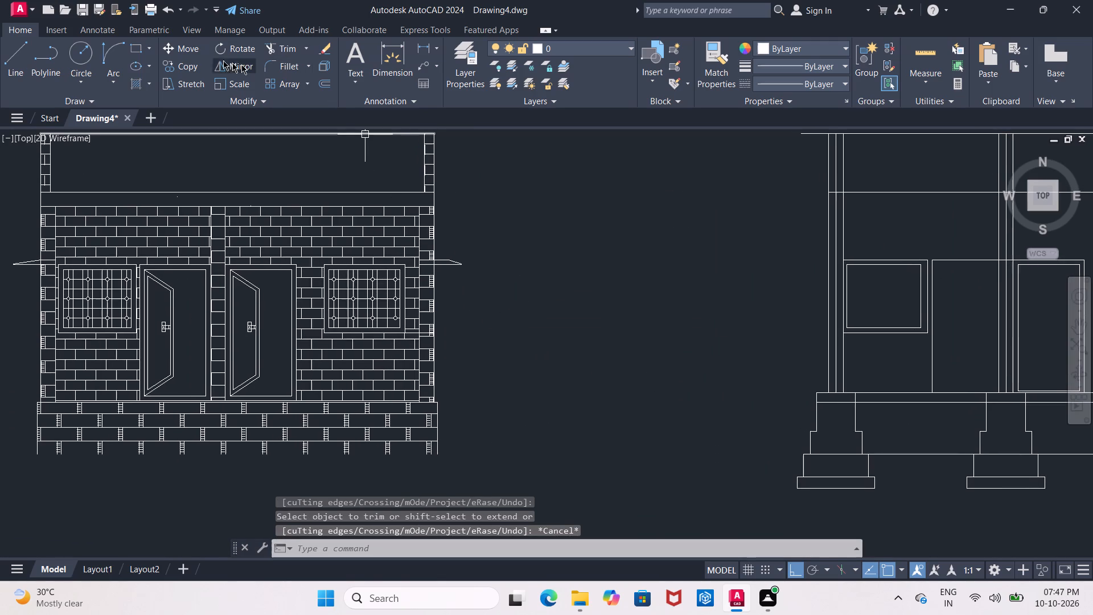
{"action": "left_click", "coordinate": [418, 52]}
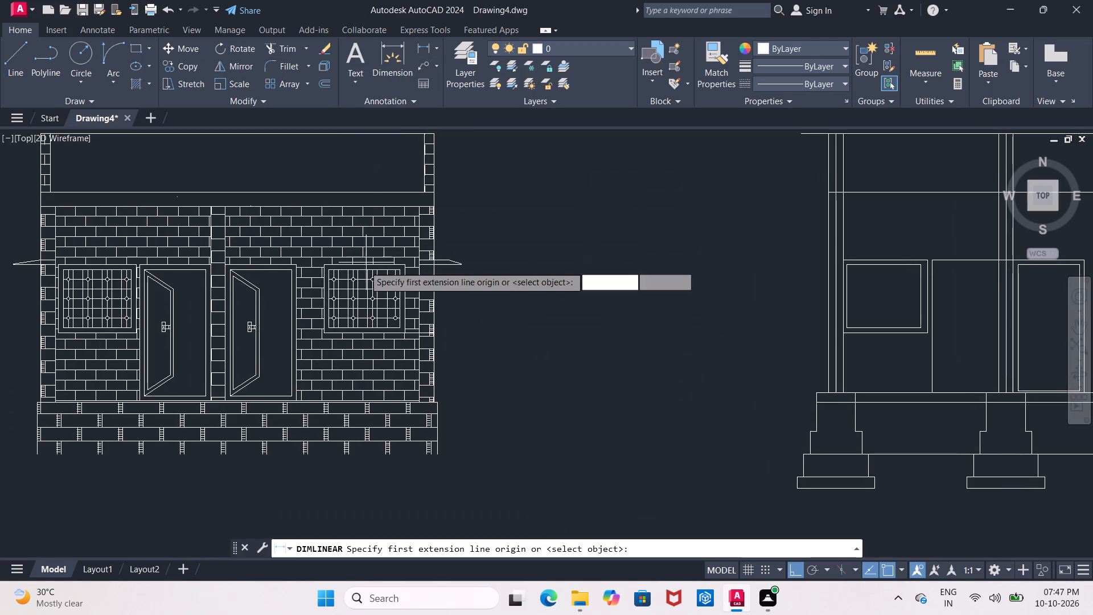
{"action": "scroll", "coordinate": [328, 276], "scroll_direction": "up", "scroll_amount": 2}
{"action": "left_click", "coordinate": [246, 249]}
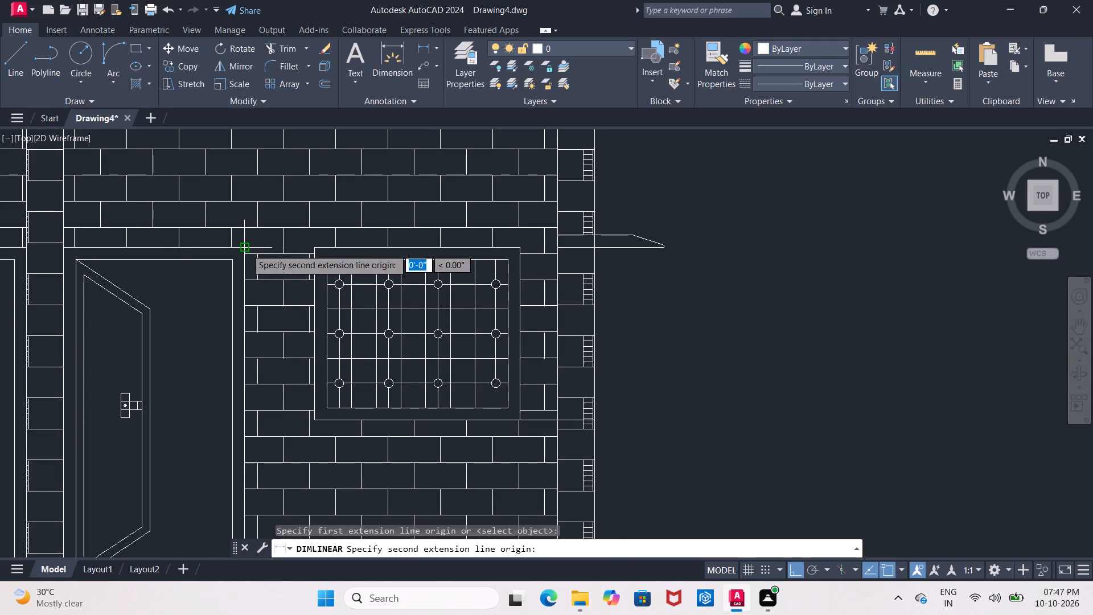
{"action": "left_click", "coordinate": [317, 245]}
{"action": "key", "text": "Escape"}
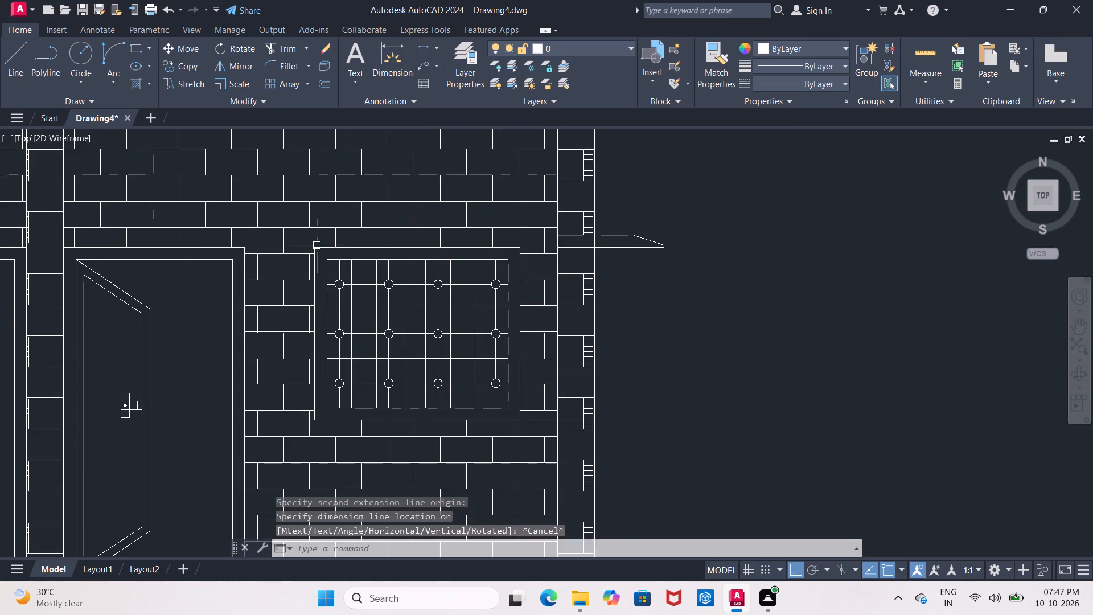
Offset the section door frame's outer right edge 1'-5" toward the right wall.
{"action": "scroll", "coordinate": [317, 245], "scroll_direction": "down", "scroll_amount": 3}
{"action": "scroll", "coordinate": [446, 259], "scroll_direction": "down", "scroll_amount": 1}
{"action": "scroll", "coordinate": [680, 271], "scroll_direction": "up", "scroll_amount": 1}
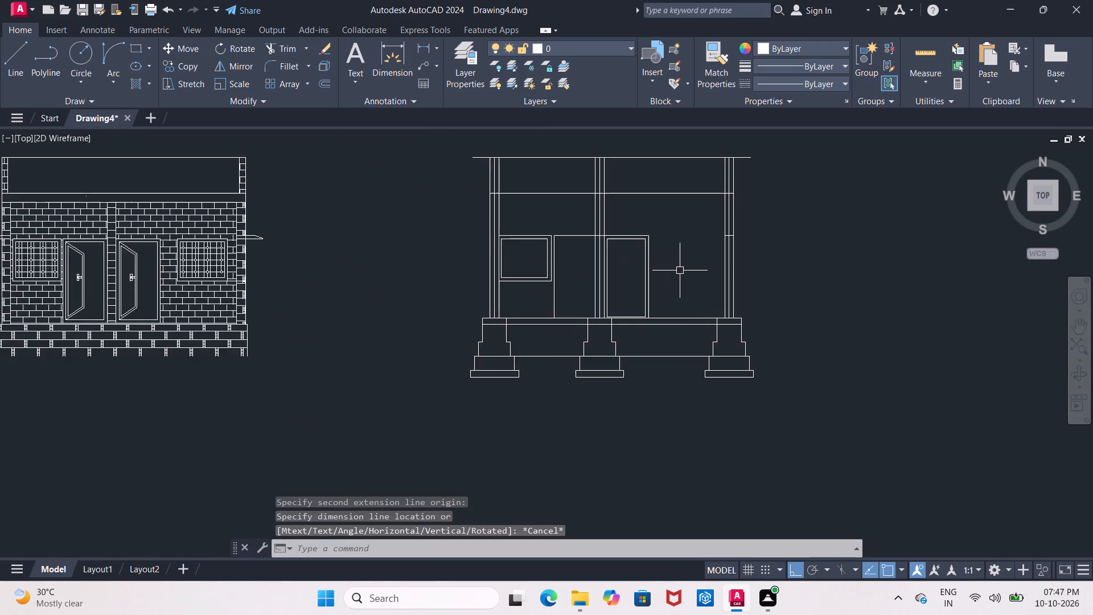
{"action": "middle_click_drag", "start_coordinate": [680, 270], "coordinate": [583, 248]}
{"action": "key", "text": "o"}
{"action": "key", "text": "Return"}
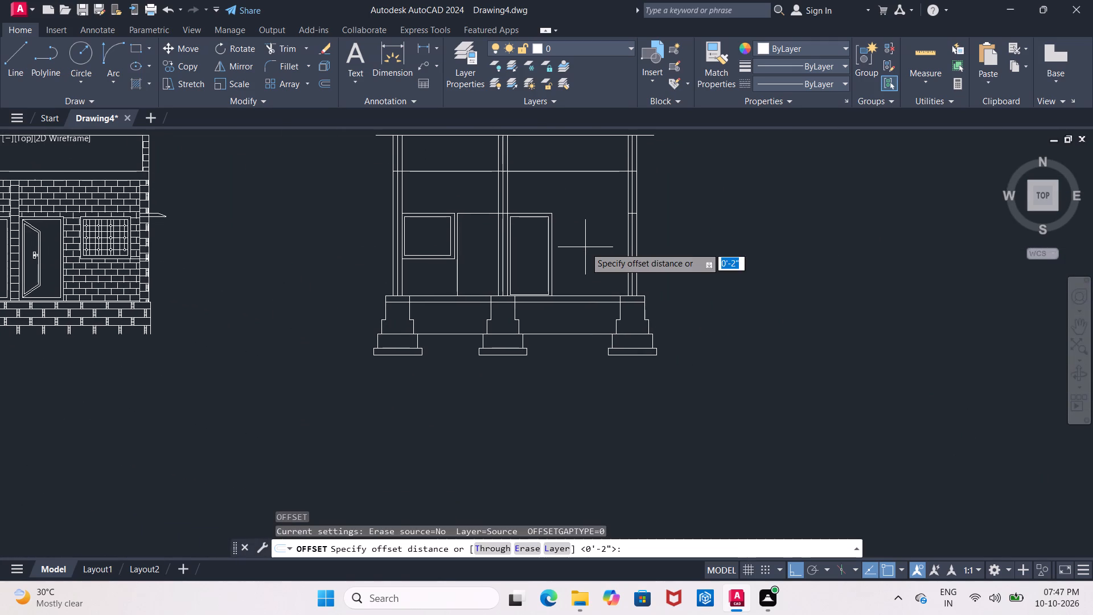
{"action": "type", "text": "1'5"}
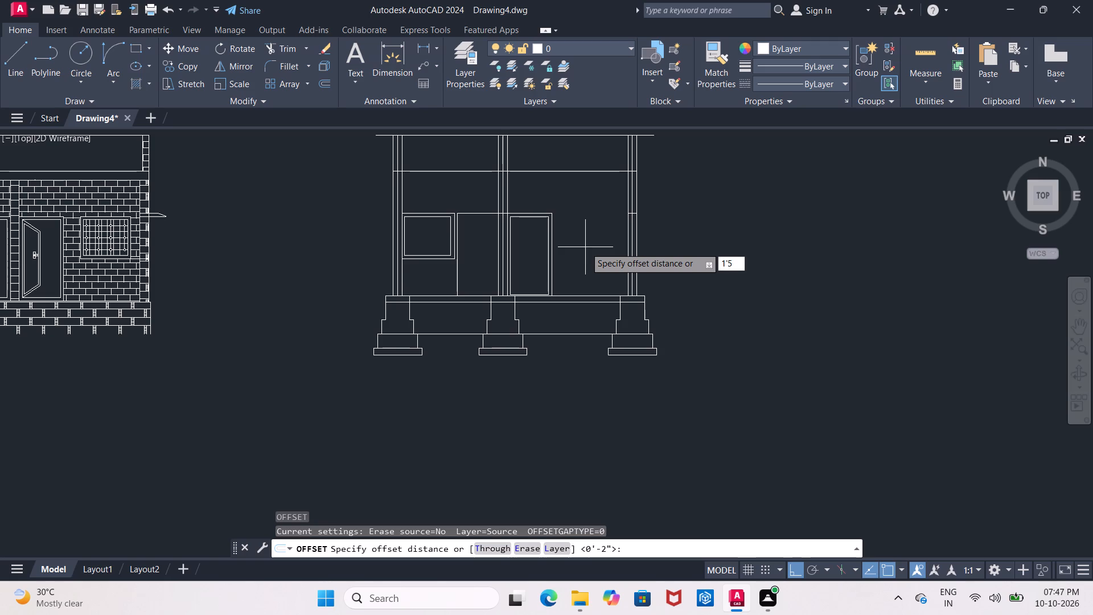
{"action": "key", "text": "shift+quotedbl"}
{"action": "key", "text": "Return"}
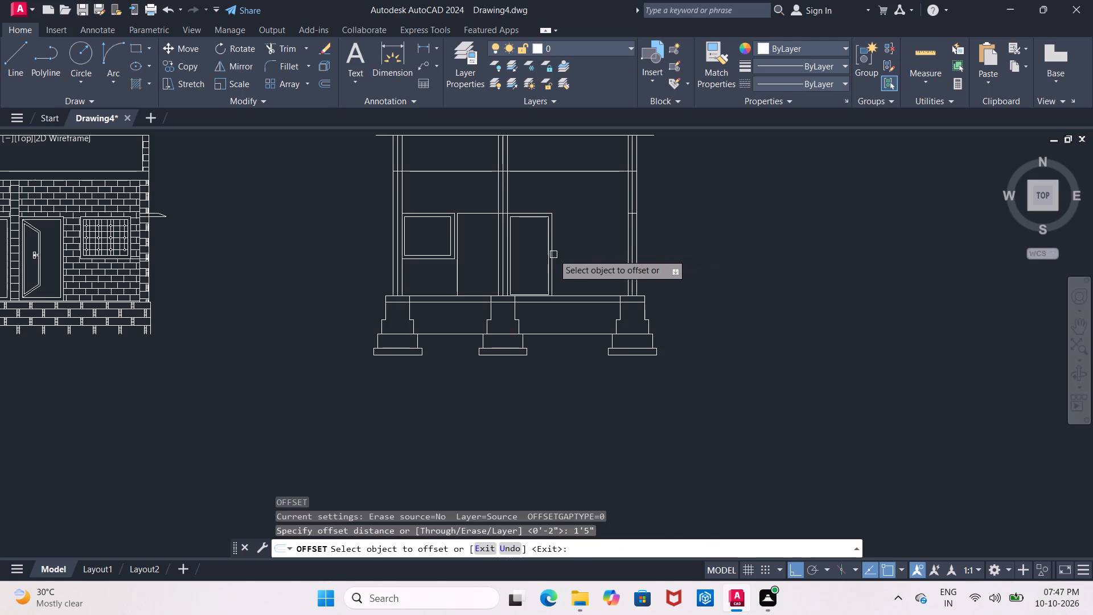
{"action": "scroll", "coordinate": [560, 249], "scroll_direction": "up", "scroll_amount": 2}
{"action": "left_click", "coordinate": [539, 253]}
{"action": "left_click", "coordinate": [607, 252]}
{"action": "scroll", "coordinate": [605, 251], "scroll_direction": "down", "scroll_amount": 1}
{"action": "middle_click", "coordinate": [605, 251]}
{"action": "key", "text": "Escape"}
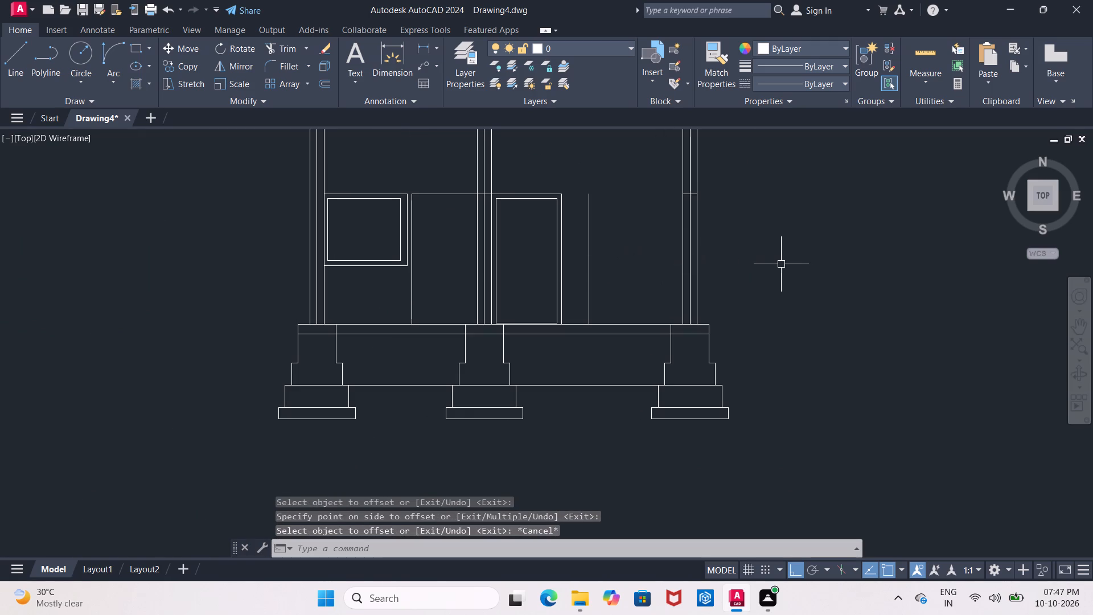
Save the drawing.
{"action": "key", "text": "ctrl+s"}
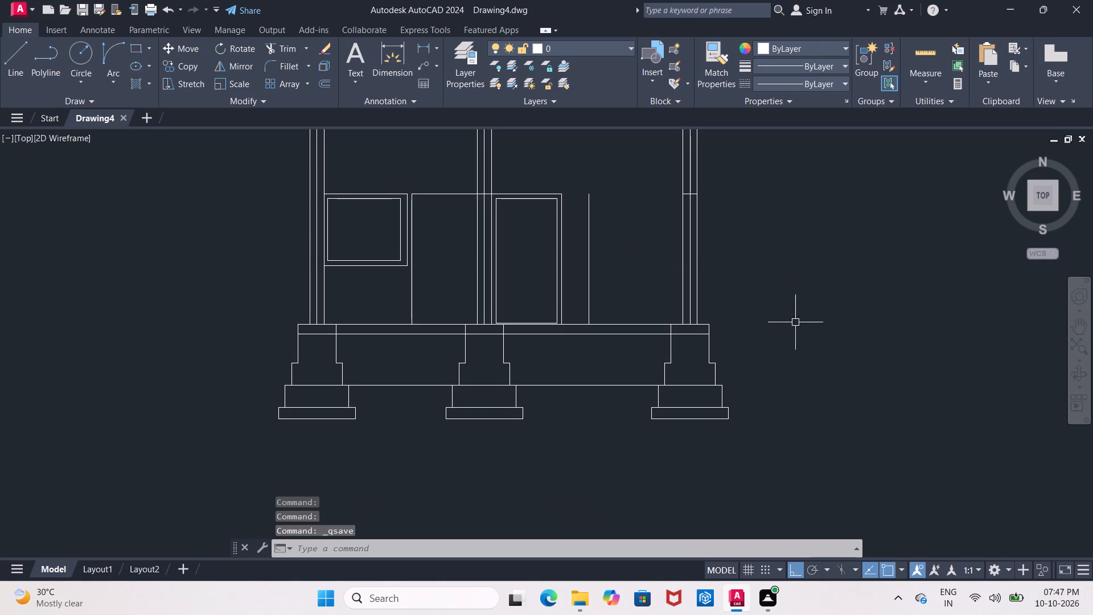
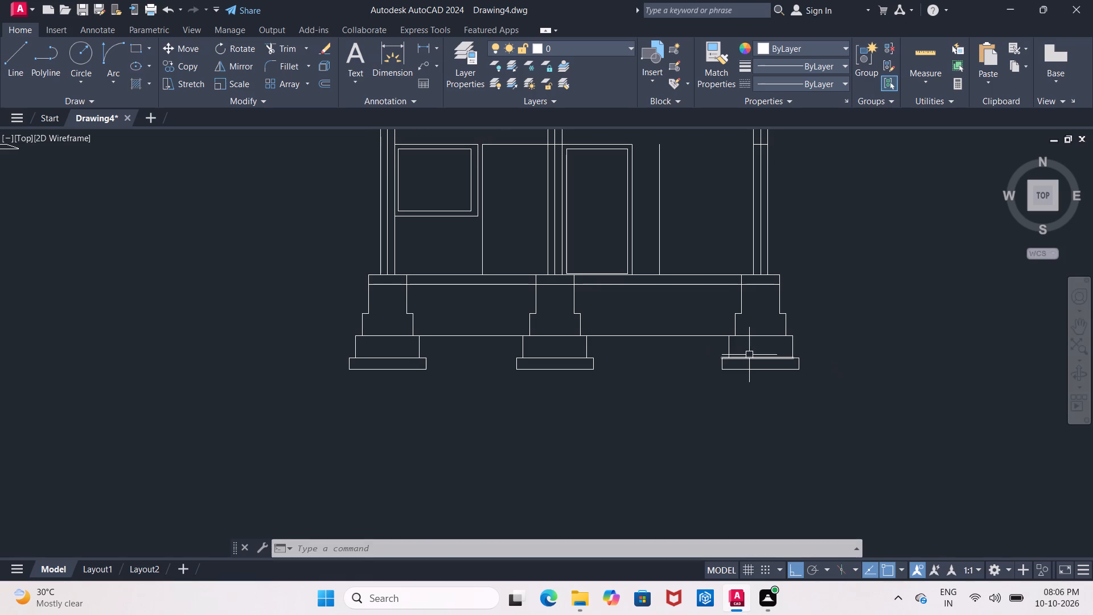
Examine the section's stepped footings and plinth, comparing them with the front elevation.
{"action": "scroll", "coordinate": [627, 311], "scroll_direction": "up", "scroll_amount": 1}
{"action": "middle_click_drag", "start_coordinate": [628, 313], "coordinate": [636, 355]}
{"action": "scroll", "coordinate": [636, 355], "scroll_direction": "down", "scroll_amount": 3}
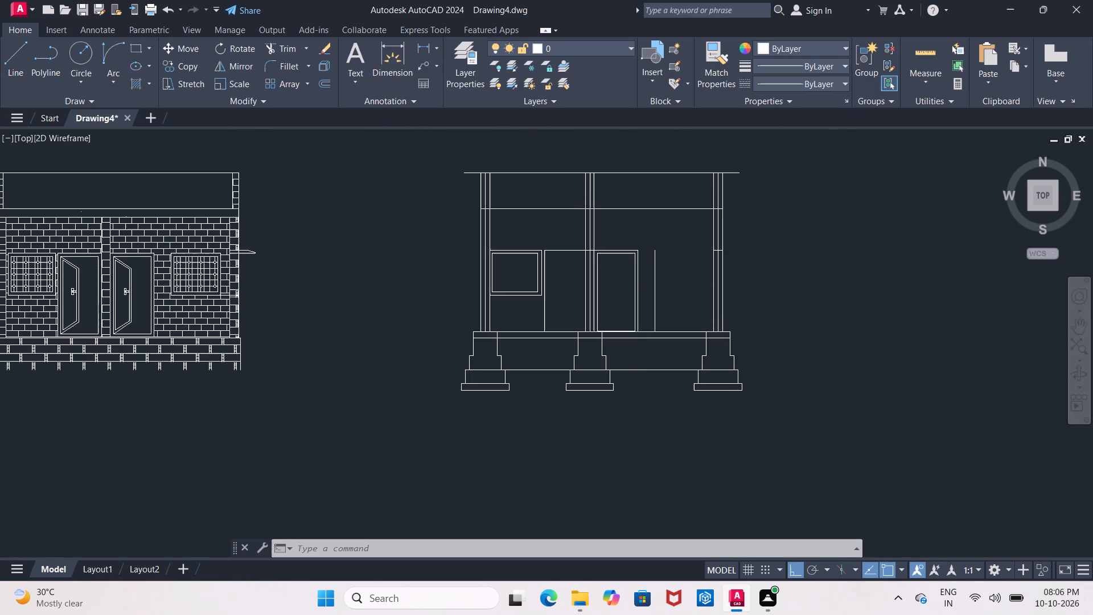
{"action": "middle_click_drag", "start_coordinate": [644, 354], "coordinate": [594, 393]}
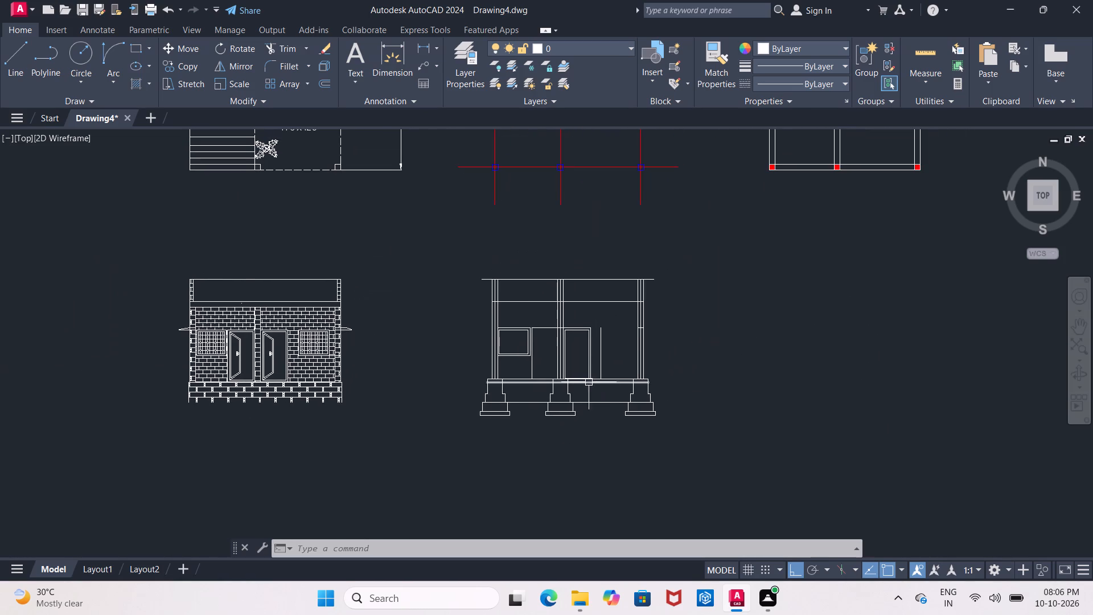
{"action": "scroll", "coordinate": [484, 372], "scroll_direction": "up", "scroll_amount": 1}
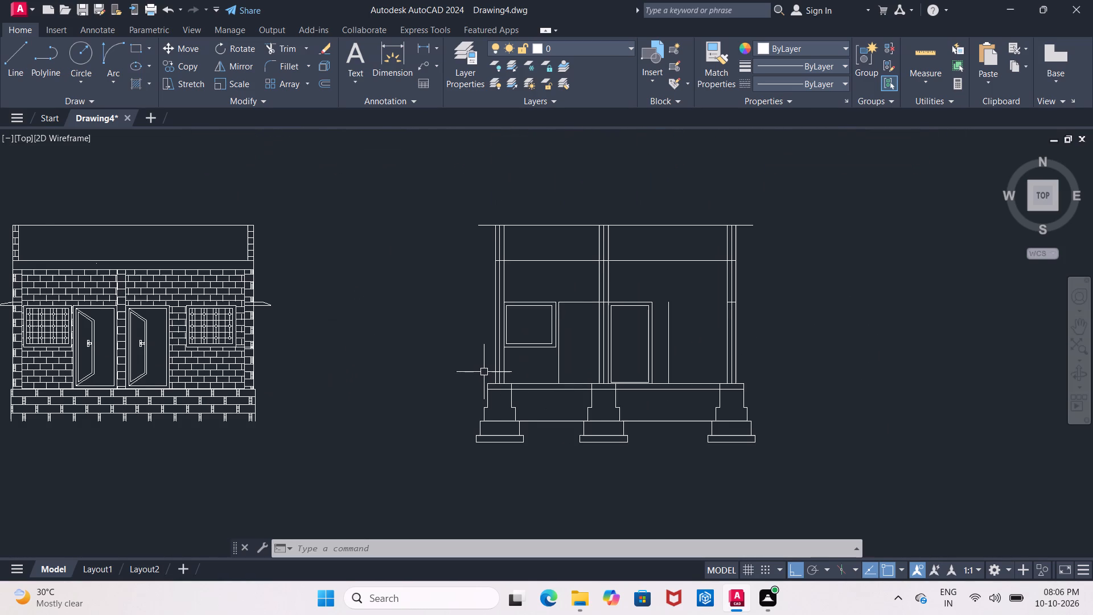
{"action": "scroll", "coordinate": [484, 372], "scroll_direction": "up", "scroll_amount": 2}
{"action": "middle_click_drag", "start_coordinate": [484, 372], "coordinate": [465, 290]}
{"action": "scroll", "coordinate": [410, 309], "scroll_direction": "down", "scroll_amount": 1}
{"action": "middle_click_drag", "start_coordinate": [425, 297], "coordinate": [358, 327]}
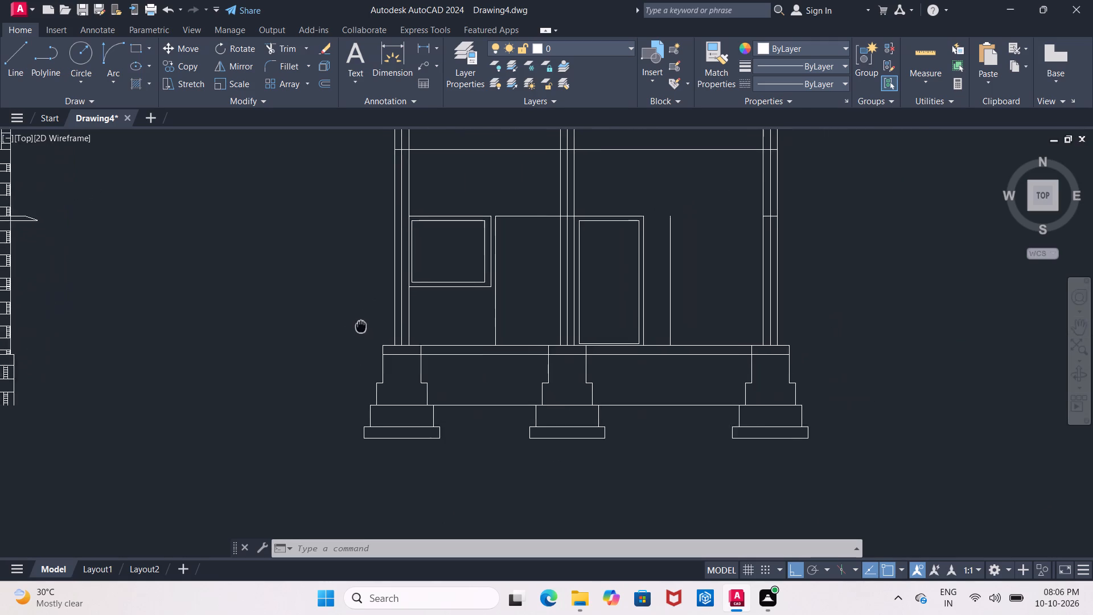
{"action": "middle_click_drag", "start_coordinate": [358, 327], "coordinate": [342, 334]}
{"action": "scroll", "coordinate": [366, 345], "scroll_direction": "up", "scroll_amount": 1}
{"action": "middle_click_drag", "start_coordinate": [366, 345], "coordinate": [375, 289]}
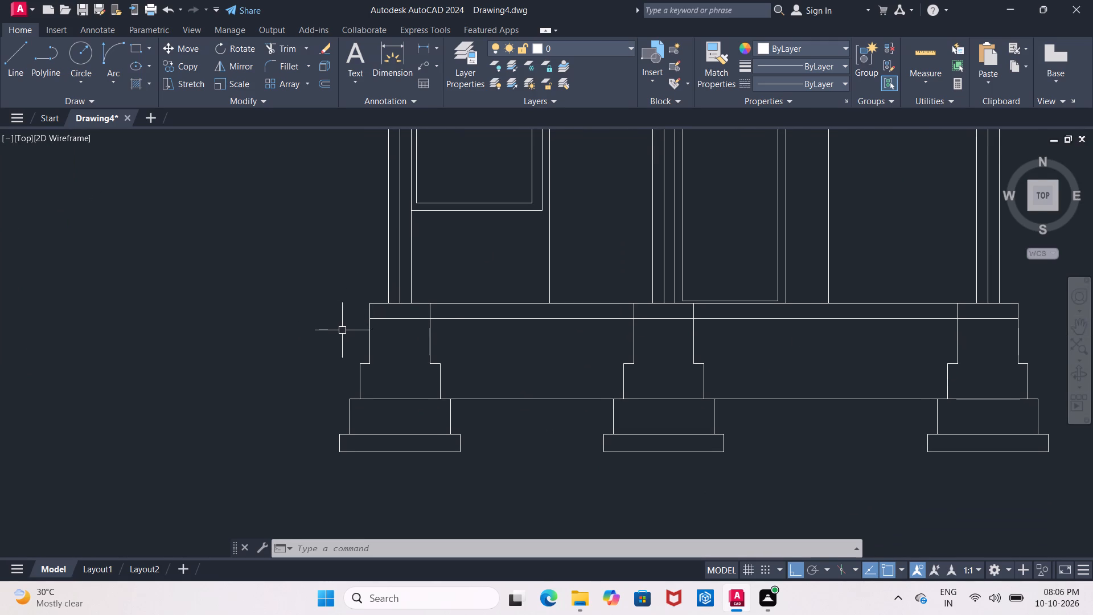
{"action": "scroll", "coordinate": [339, 330], "scroll_direction": "up", "scroll_amount": 1}
{"action": "scroll", "coordinate": [359, 355], "scroll_direction": "down", "scroll_amount": 1}
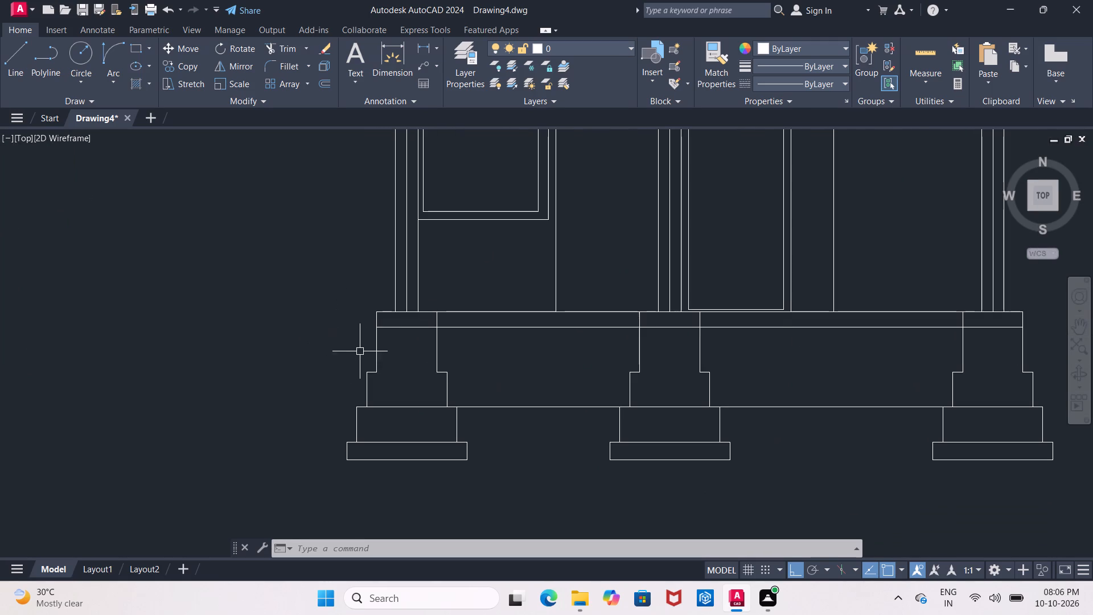
{"action": "middle_click", "coordinate": [360, 351]}
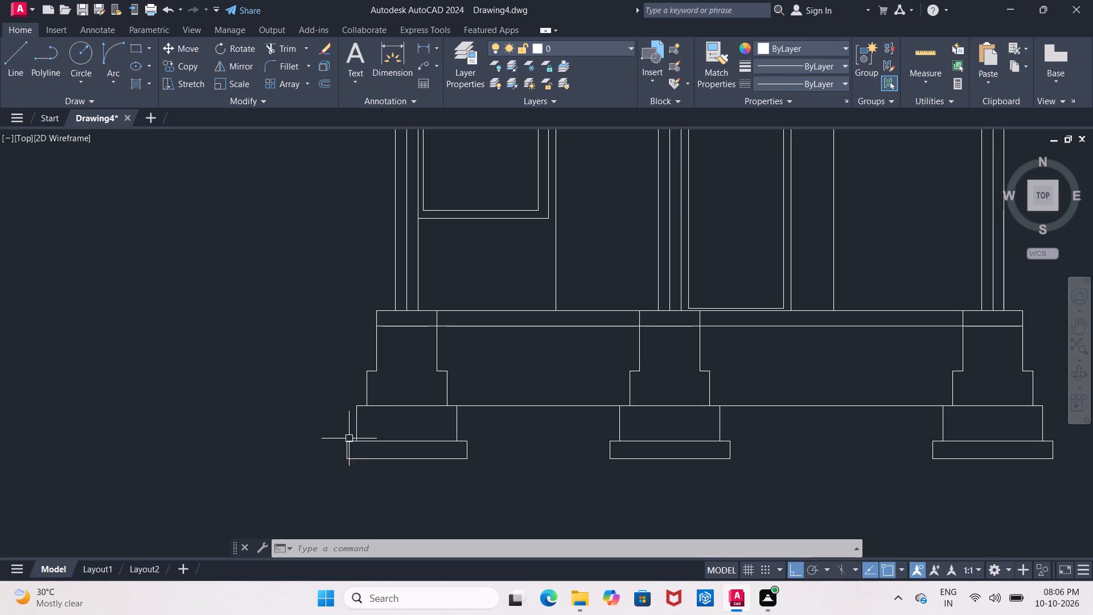
{"action": "scroll", "coordinate": [360, 439], "scroll_direction": "up", "scroll_amount": 2}
{"action": "middle_click_drag", "start_coordinate": [361, 435], "coordinate": [378, 380]}
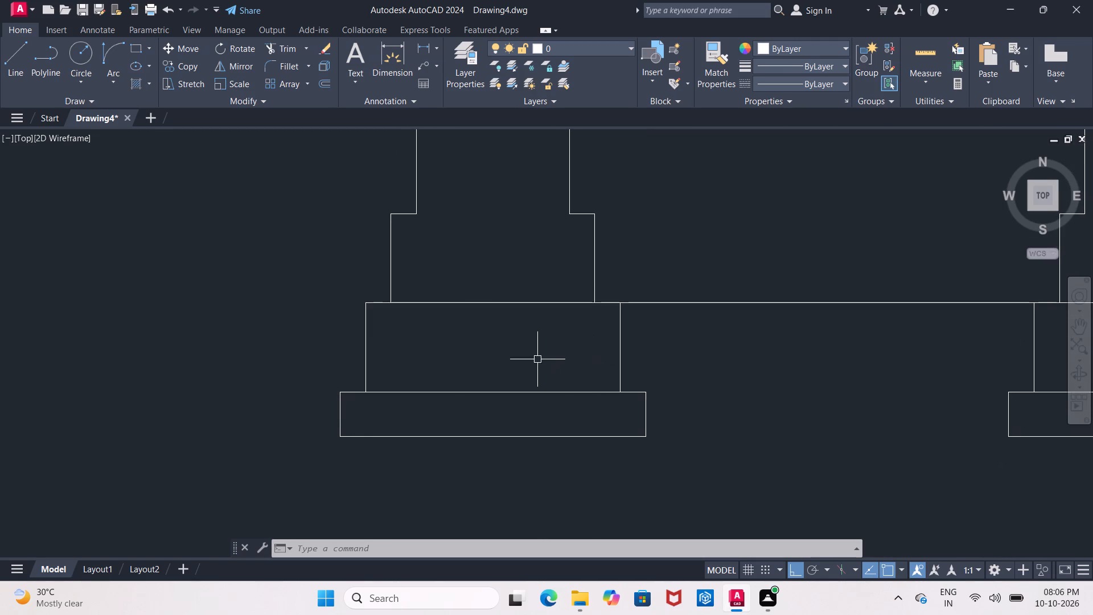
{"action": "middle_click_drag", "start_coordinate": [534, 365], "coordinate": [405, 488]}
{"action": "scroll", "coordinate": [318, 357], "scroll_direction": "down", "scroll_amount": 3}
{"action": "scroll", "coordinate": [319, 358], "scroll_direction": "up", "scroll_amount": 1}
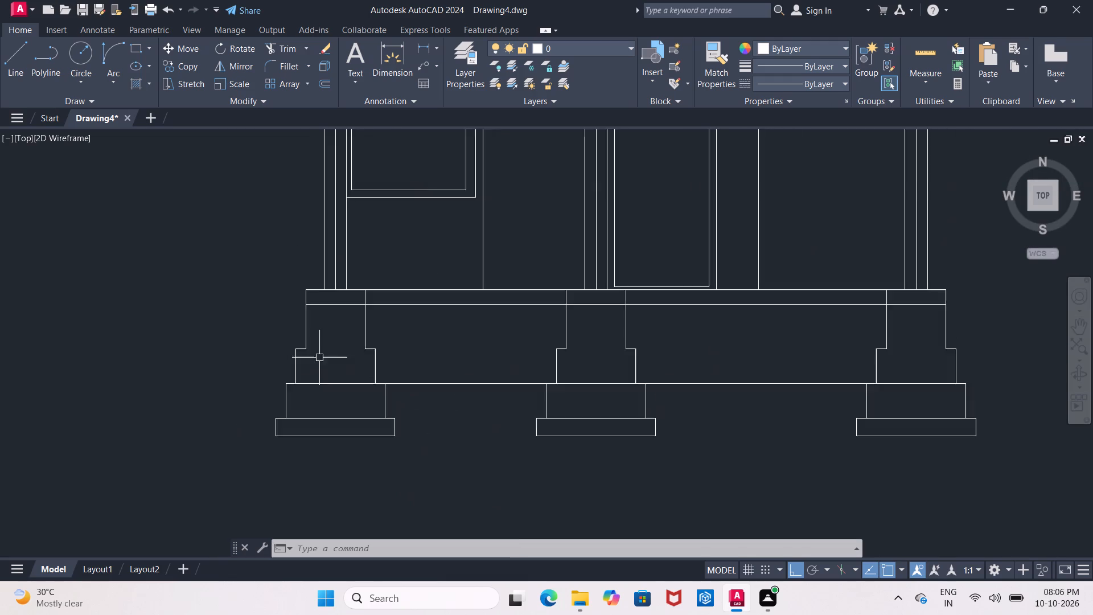
{"action": "scroll", "coordinate": [319, 358], "scroll_direction": "up", "scroll_amount": 1}
{"action": "middle_click_drag", "start_coordinate": [320, 358], "coordinate": [358, 339]}
{"action": "middle_click_drag", "start_coordinate": [335, 359], "coordinate": [340, 332]}
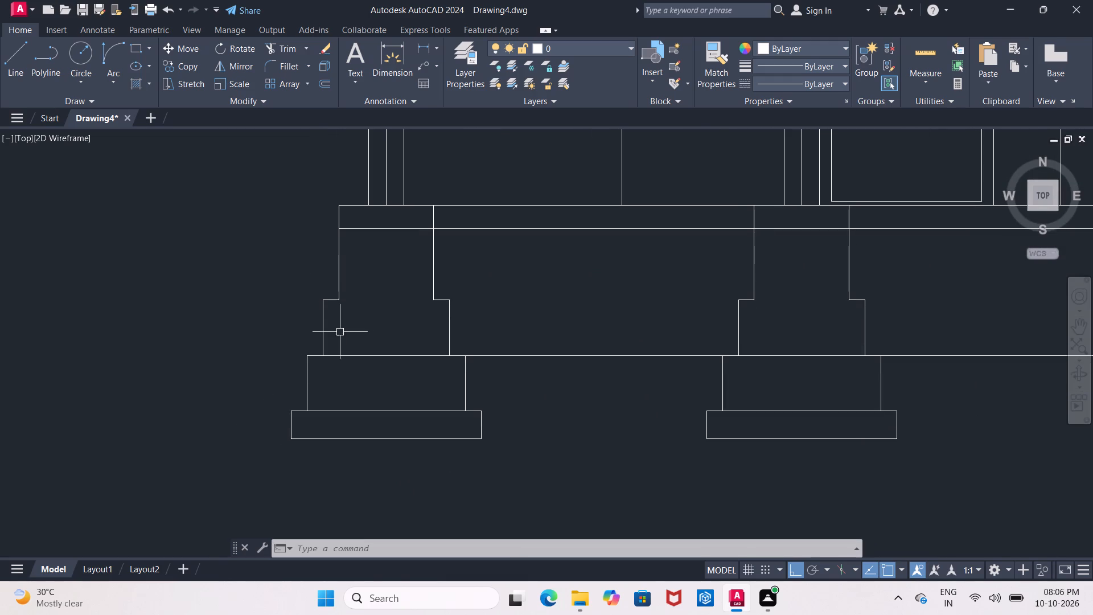
With ortho off, draw a trapezoid outline on the left footing's base slab: about 1'-4" slope, 1'-2 1/2" flat top, slope to the slab's opposite top corner.
{"action": "left_click", "coordinate": [9, 67]}
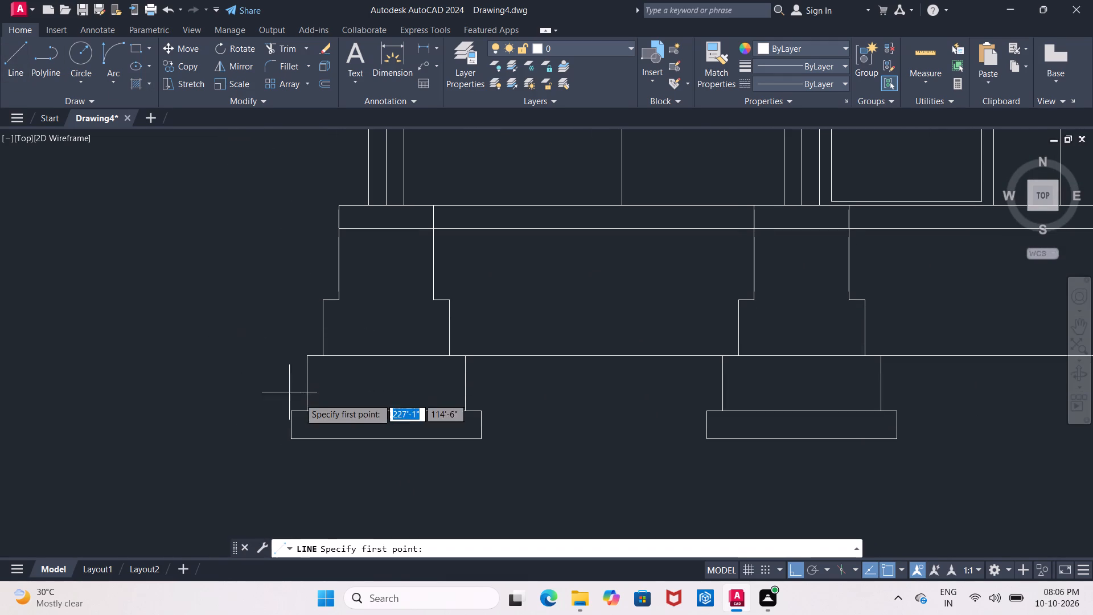
{"action": "scroll", "coordinate": [312, 400], "scroll_direction": "up", "scroll_amount": 2}
{"action": "middle_click_drag", "start_coordinate": [314, 400], "coordinate": [298, 346]}
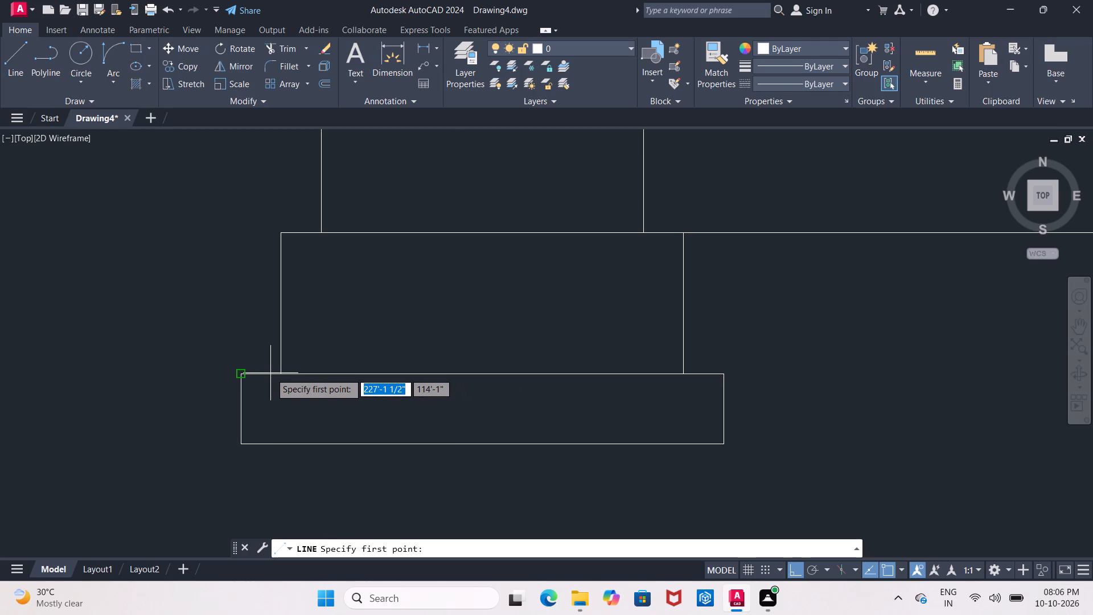
{"action": "left_click", "coordinate": [237, 372]}
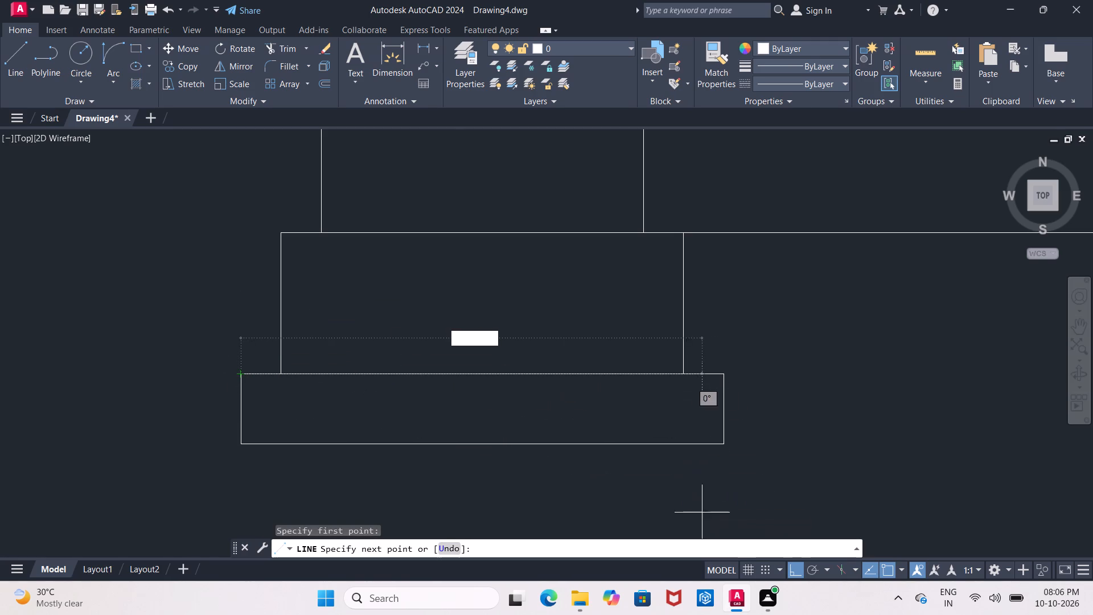
{"action": "left_click", "coordinate": [793, 572]}
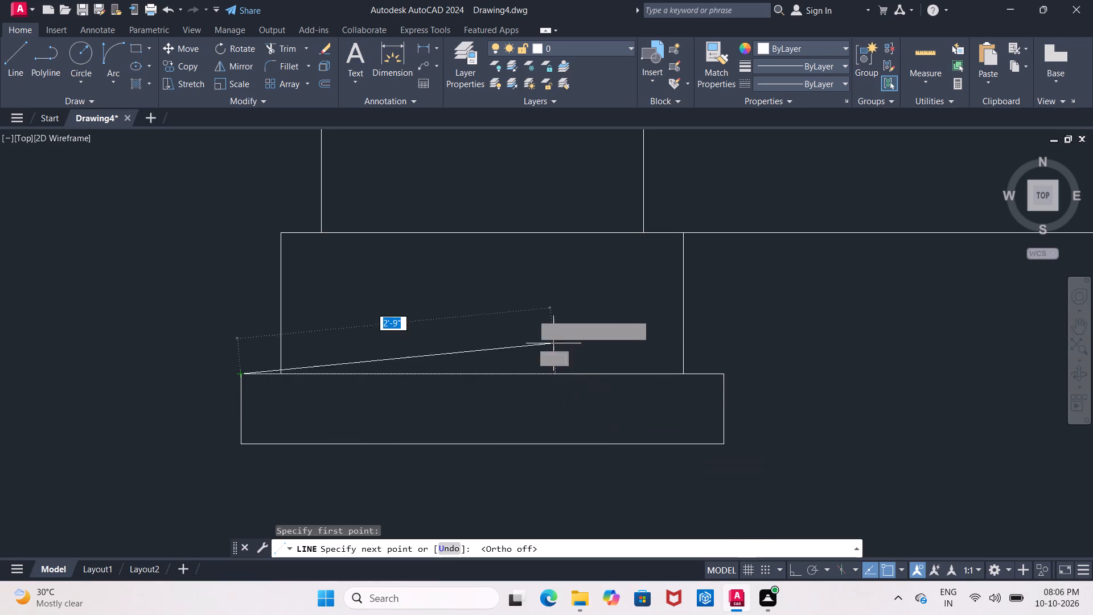
{"action": "middle_click_drag", "start_coordinate": [523, 301], "coordinate": [449, 424]}
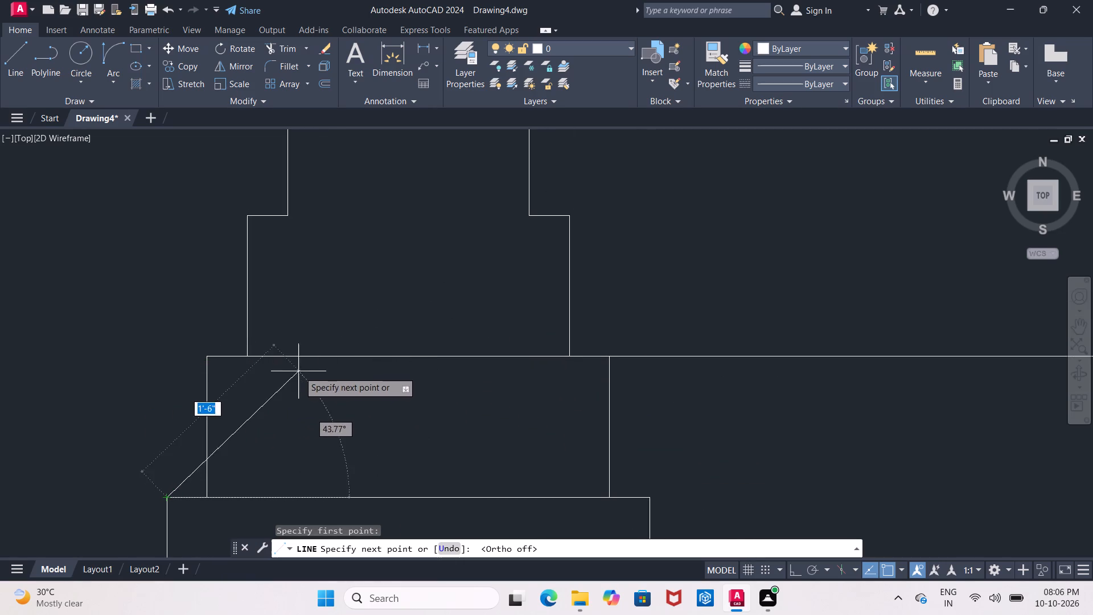
{"action": "scroll", "coordinate": [324, 366], "scroll_direction": "down", "scroll_amount": 3}
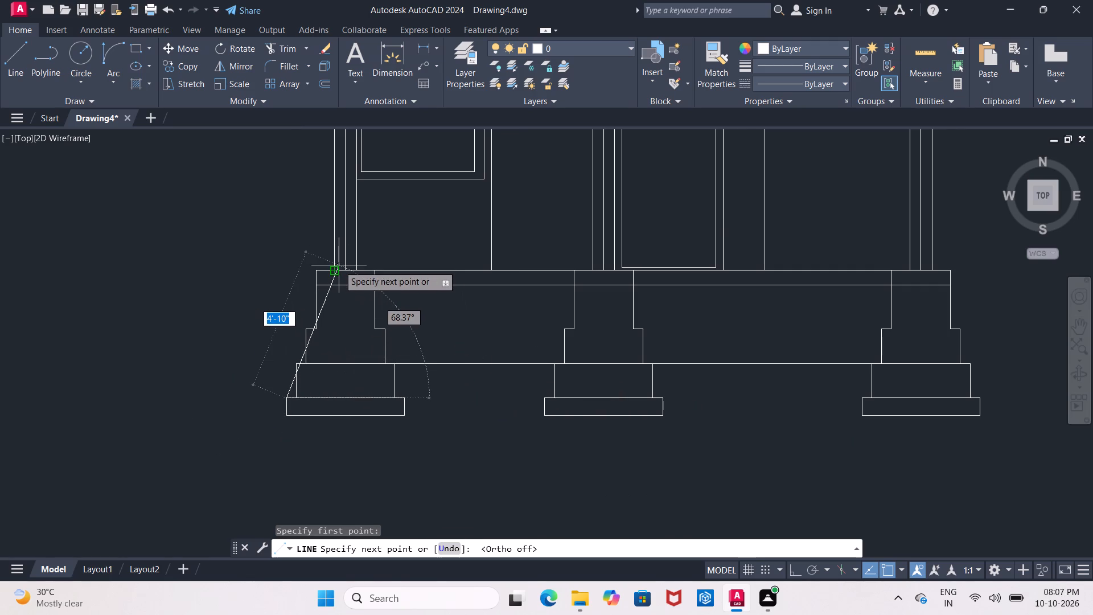
{"action": "left_click", "coordinate": [321, 382]}
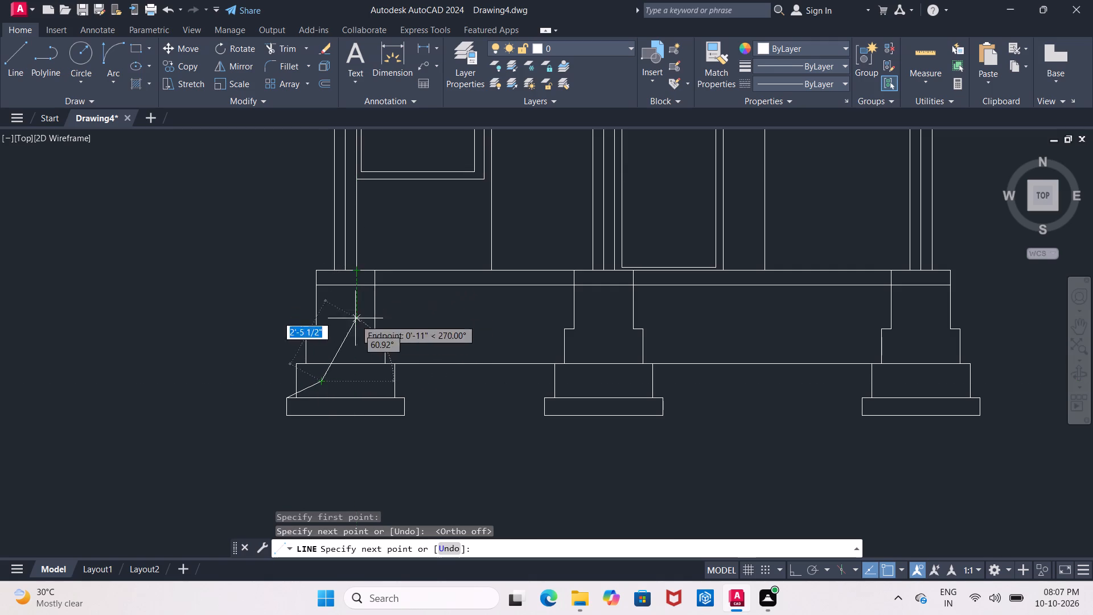
{"action": "left_click", "coordinate": [359, 378]}
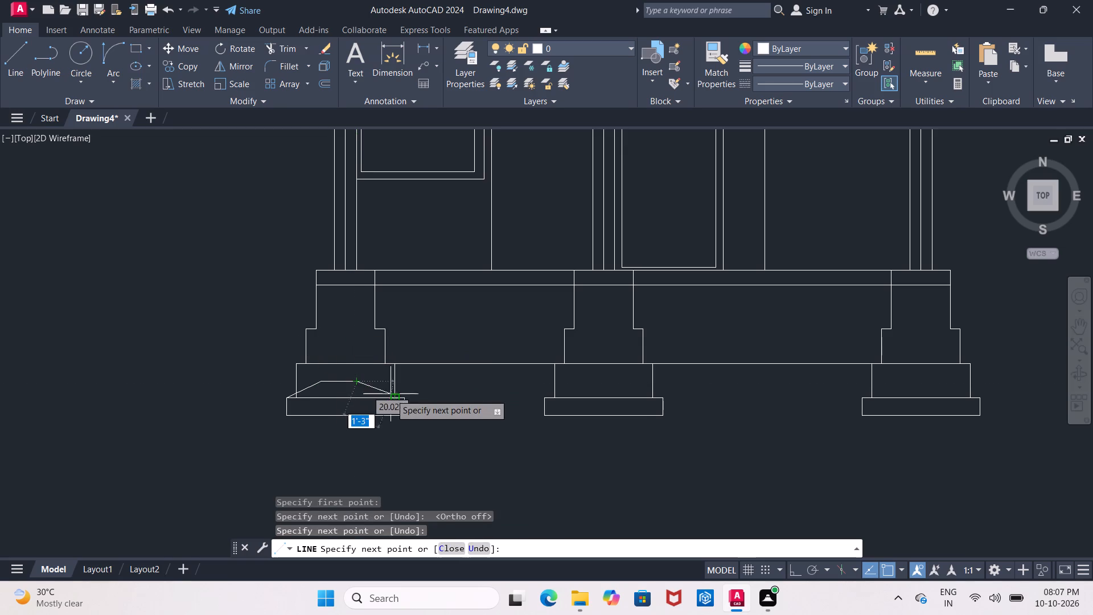
{"action": "scroll", "coordinate": [391, 395], "scroll_direction": "up", "scroll_amount": 4}
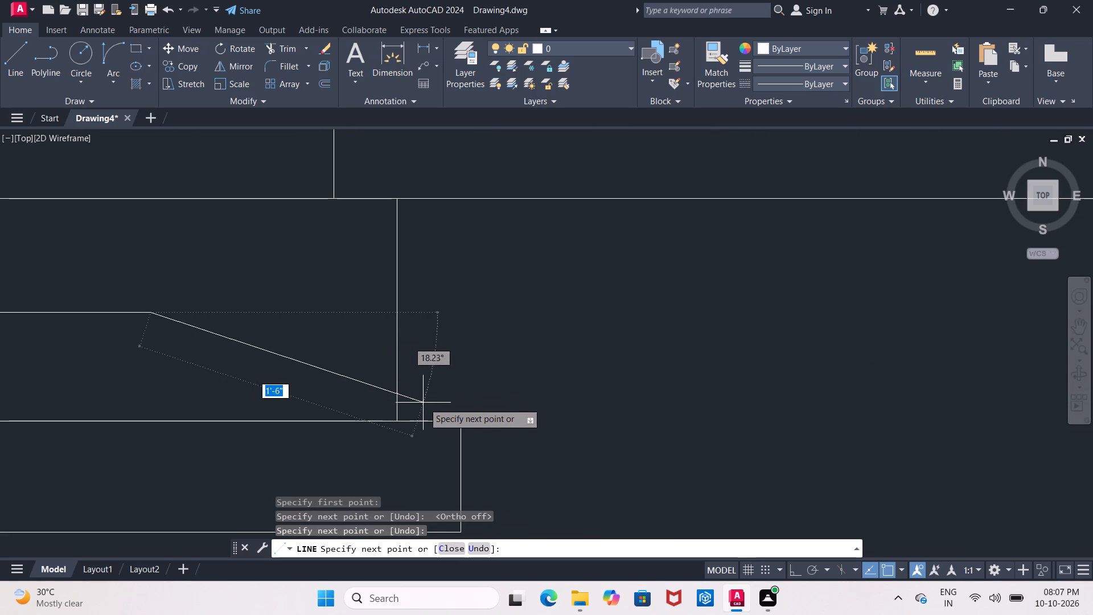
{"action": "left_click", "coordinate": [459, 424]}
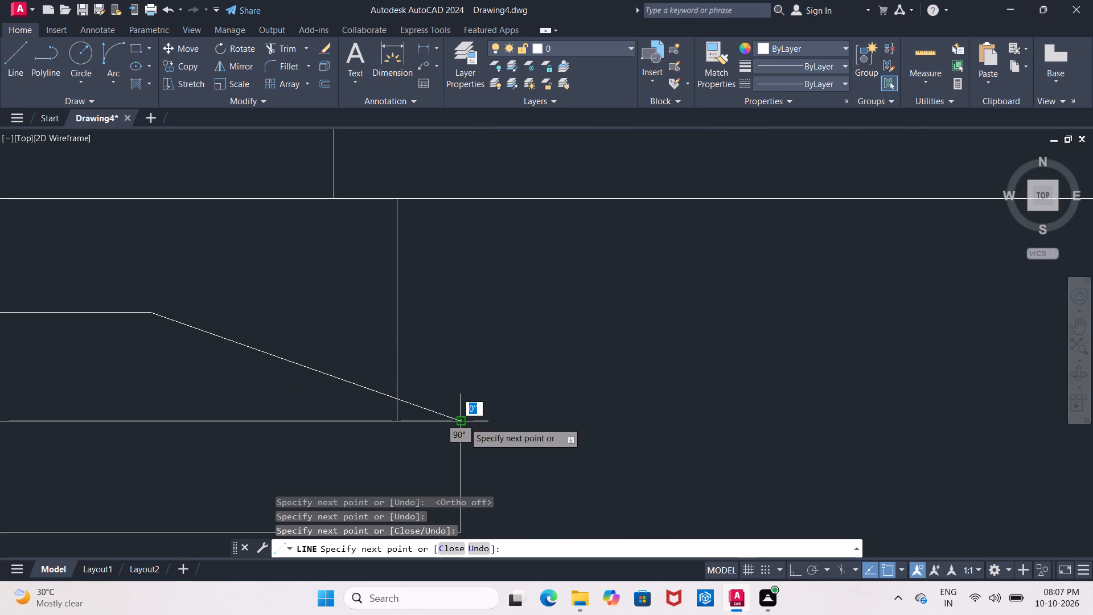
{"action": "key", "text": "Escape"}
Extend the left wall's two outermost vertical lines down through the footing to the bottom of its base slab.
{"action": "scroll", "coordinate": [469, 421], "scroll_direction": "down", "scroll_amount": 3}
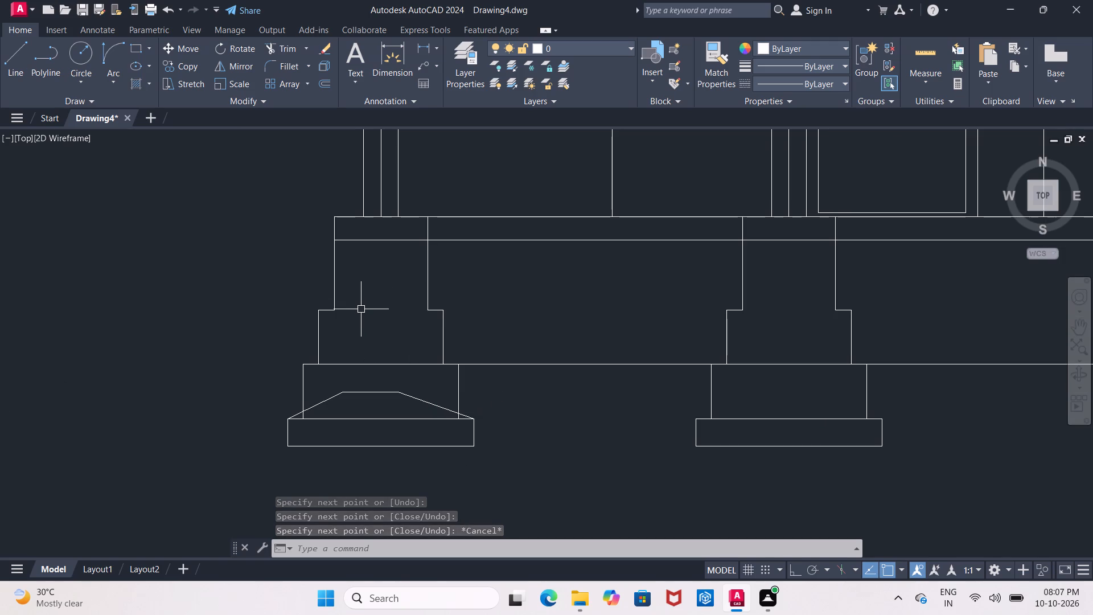
{"action": "key", "text": "Escape"}
{"action": "type", "text": "ex"}
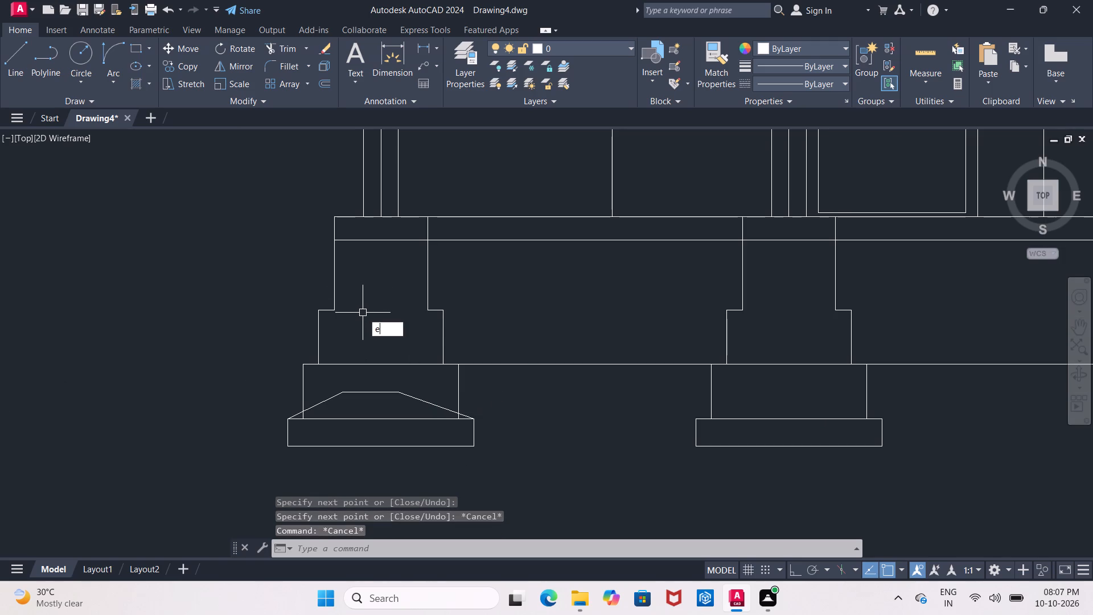
{"action": "left_click", "coordinate": [400, 346]}
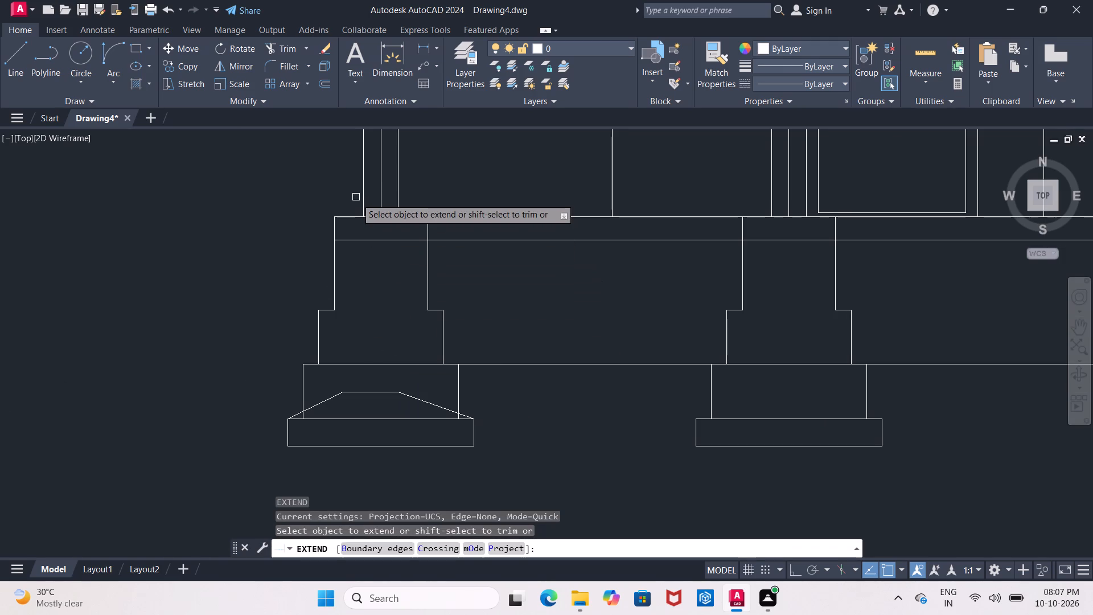
{"action": "left_click", "coordinate": [361, 203]}
{"action": "left_click", "coordinate": [367, 227]}
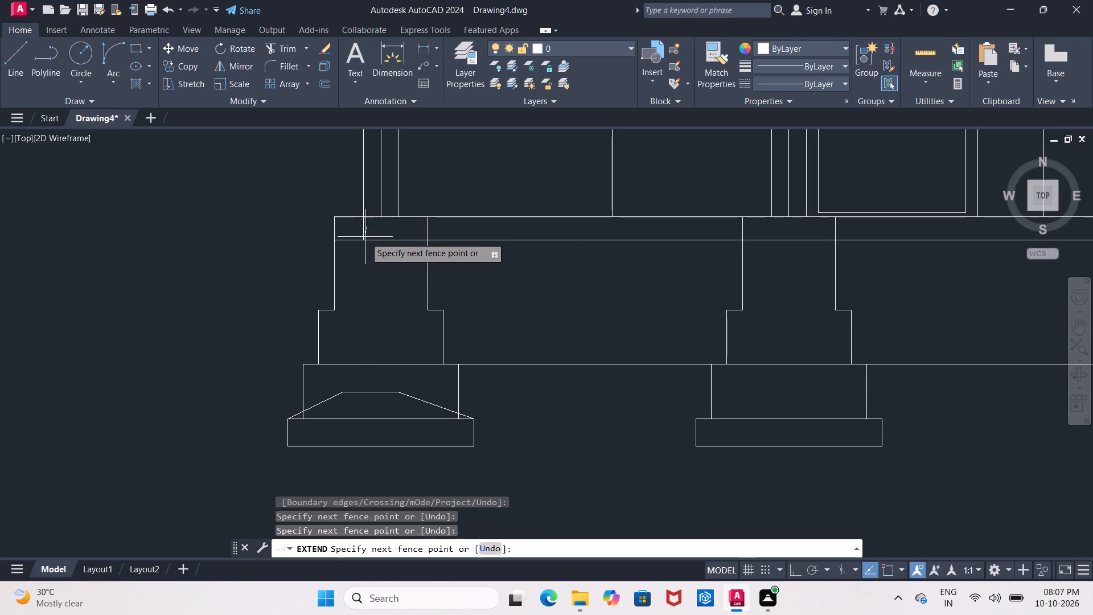
{"action": "left_click", "coordinate": [359, 220]}
{"action": "left_click", "coordinate": [361, 270]}
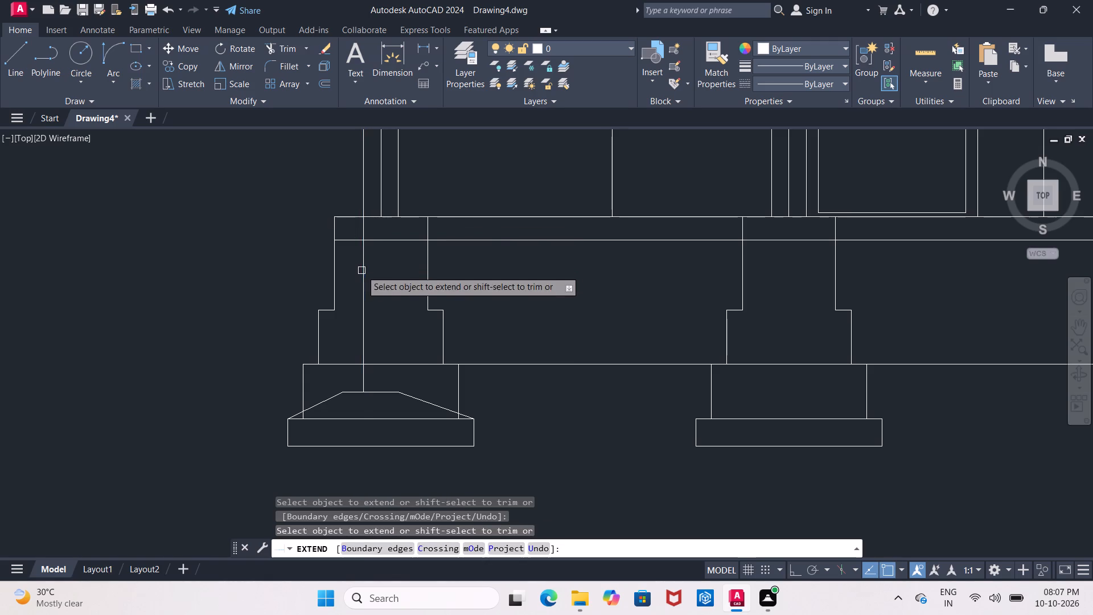
{"action": "left_click", "coordinate": [361, 285]}
{"action": "left_click", "coordinate": [361, 290]}
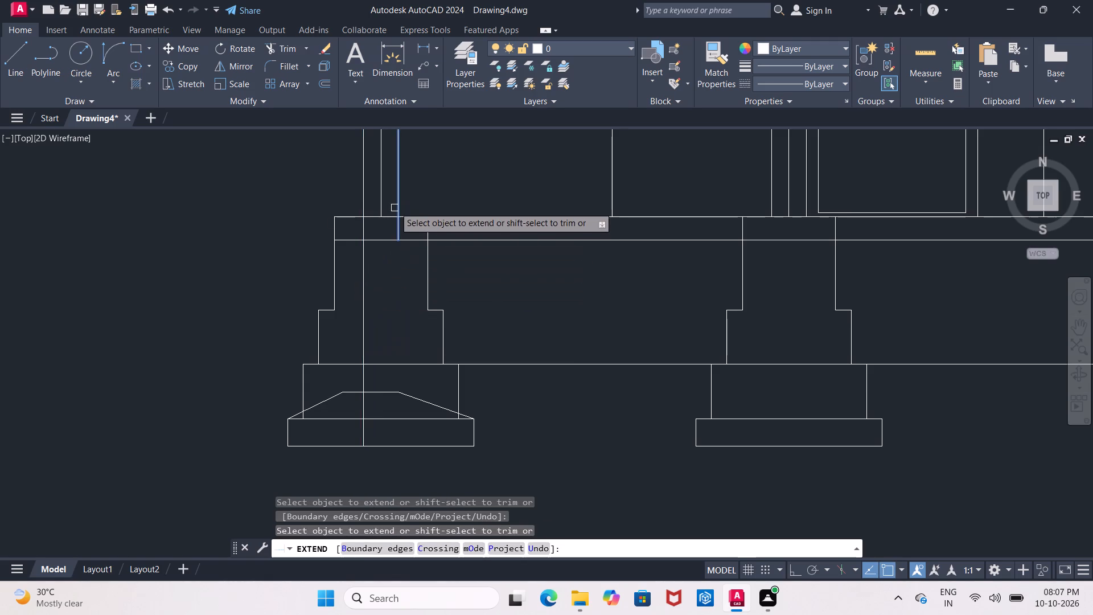
{"action": "left_click", "coordinate": [395, 204]}
{"action": "left_click", "coordinate": [397, 224]}
{"action": "left_click", "coordinate": [397, 248]}
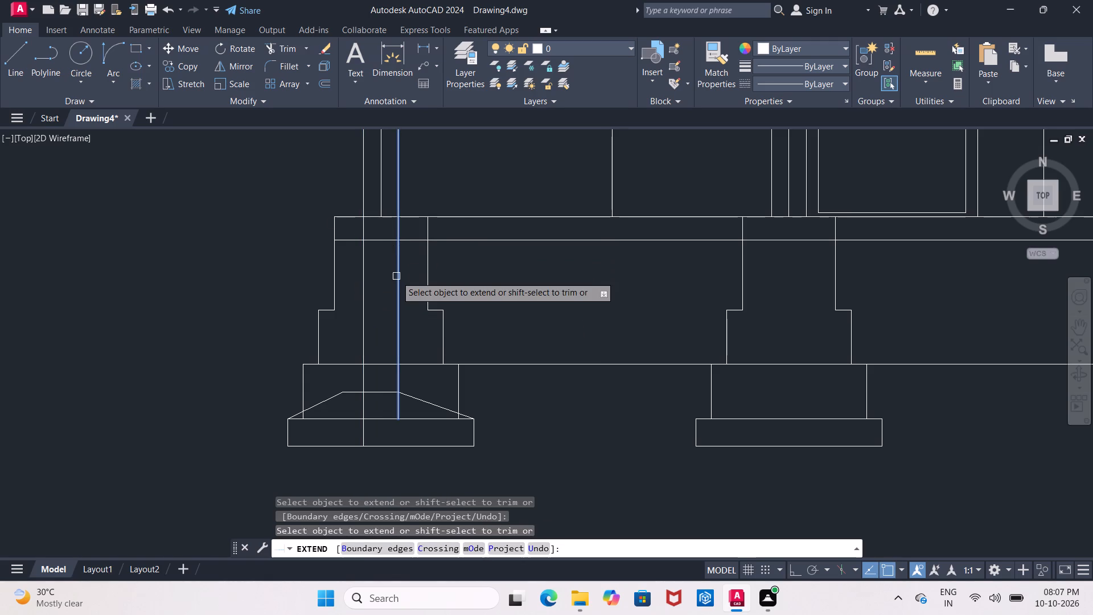
{"action": "left_click", "coordinate": [396, 276]}
{"action": "left_click", "coordinate": [396, 286]}
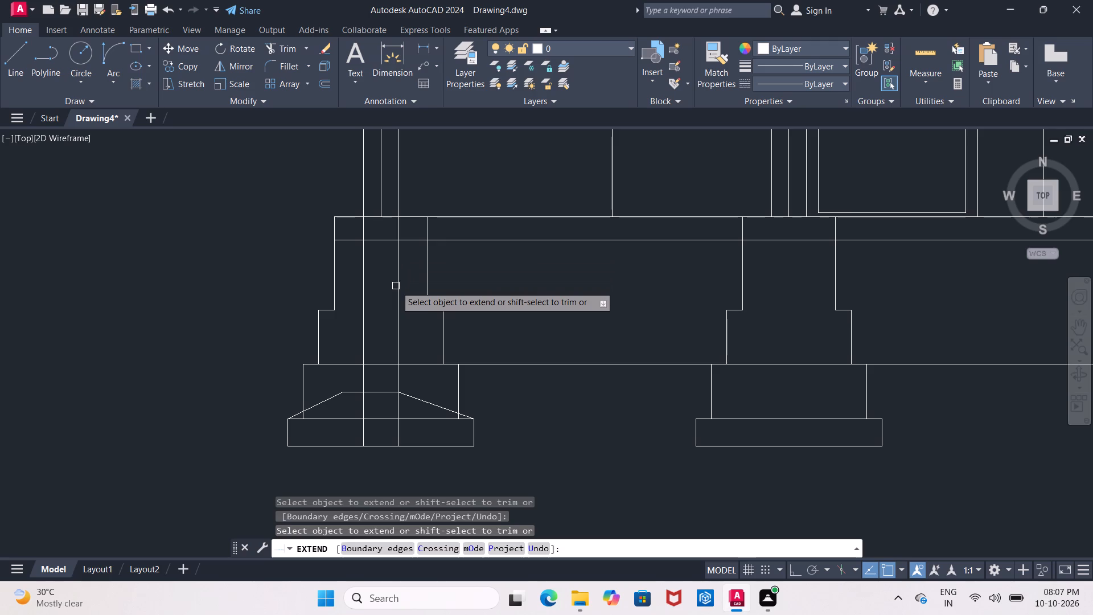
{"action": "key", "text": "Escape"}
Move the trapezoid's left sloped line by its upper end to where the flat top meets the left extended wall line.
{"action": "scroll", "coordinate": [372, 372], "scroll_direction": "up", "scroll_amount": 2}
{"action": "middle_click_drag", "start_coordinate": [372, 371], "coordinate": [420, 207]}
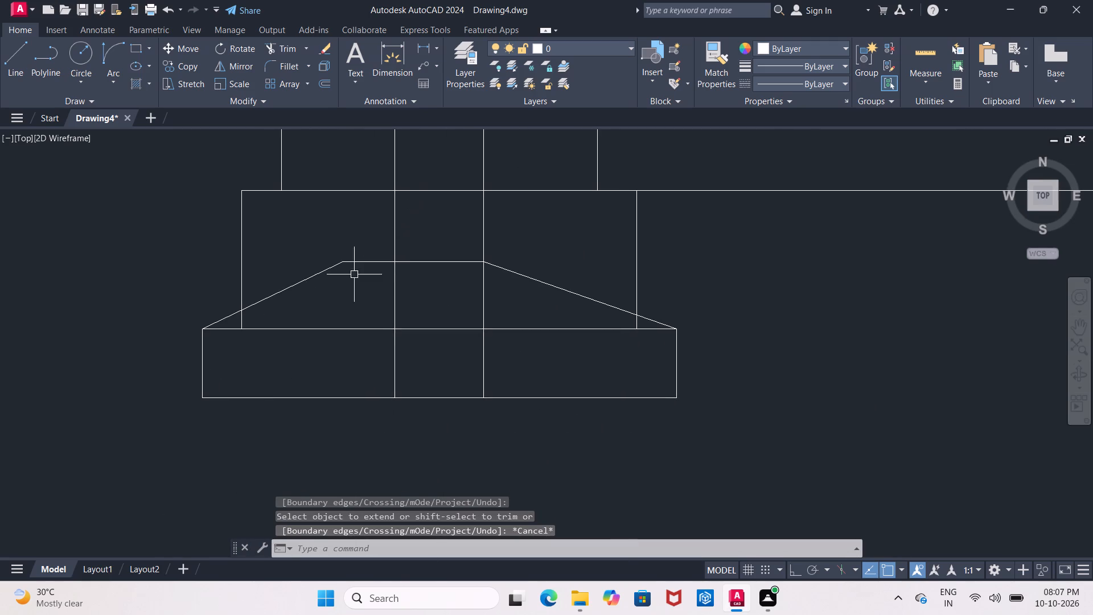
{"action": "left_click", "coordinate": [294, 286]}
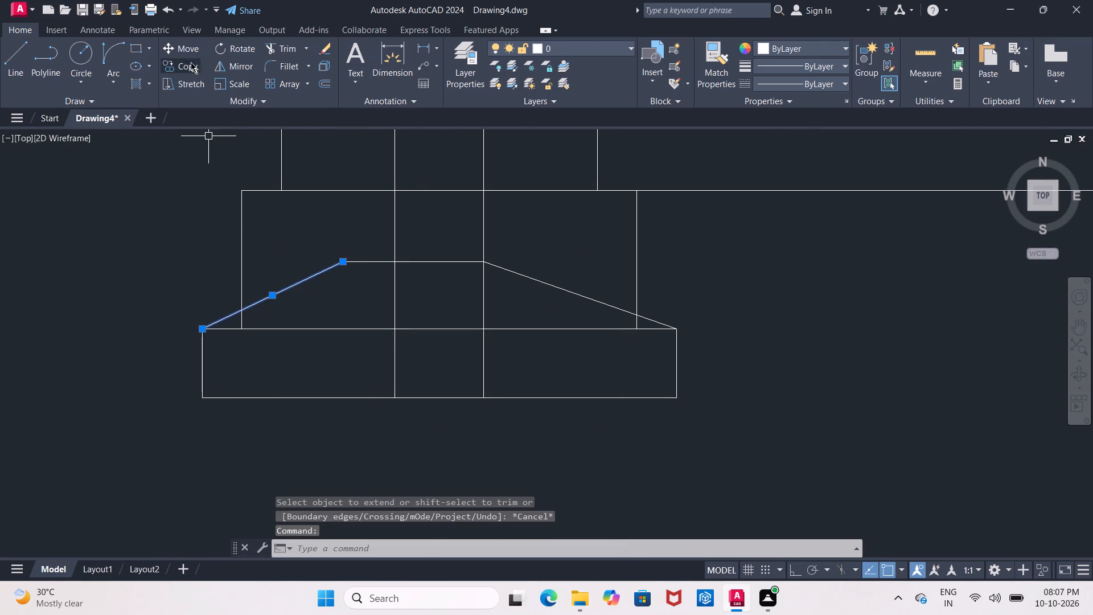
{"action": "left_click", "coordinate": [176, 47]}
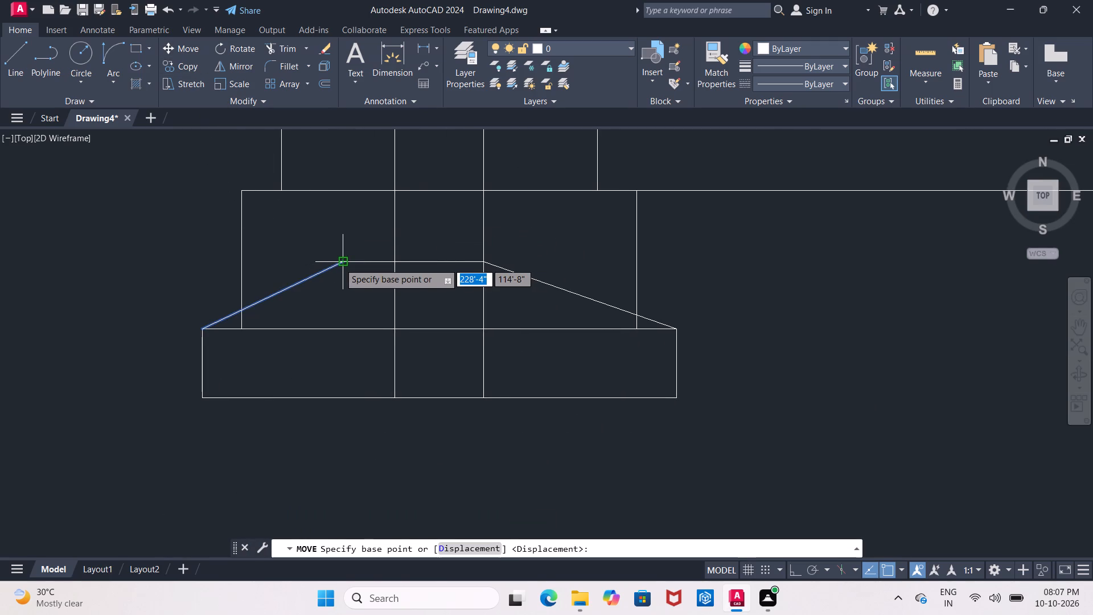
{"action": "scroll", "coordinate": [339, 263], "scroll_direction": "up", "scroll_amount": 3}
{"action": "left_click", "coordinate": [346, 257]}
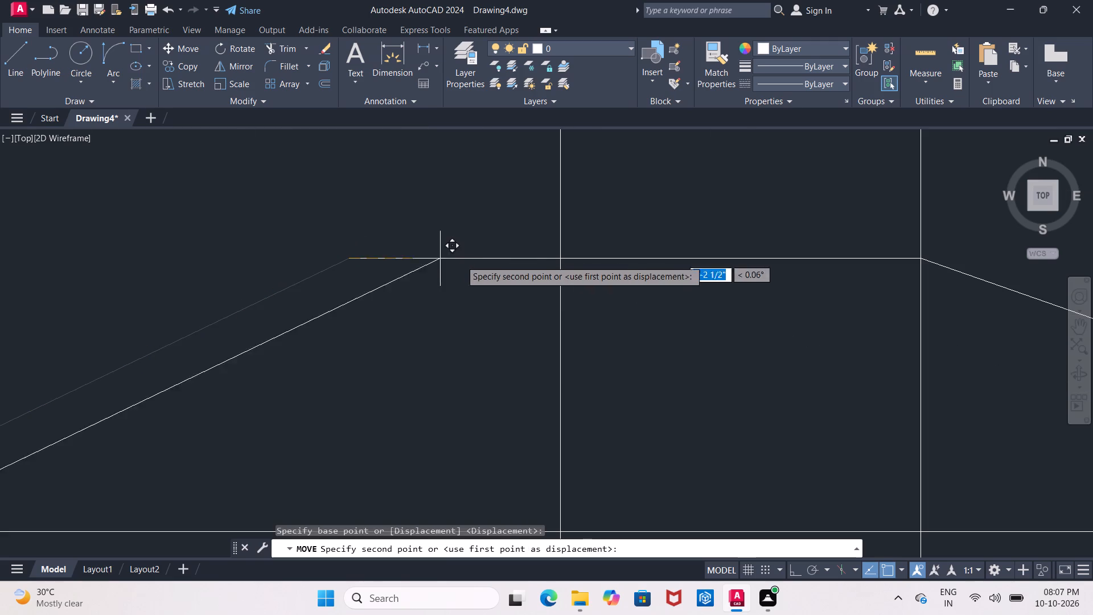
{"action": "left_click", "coordinate": [558, 257]}
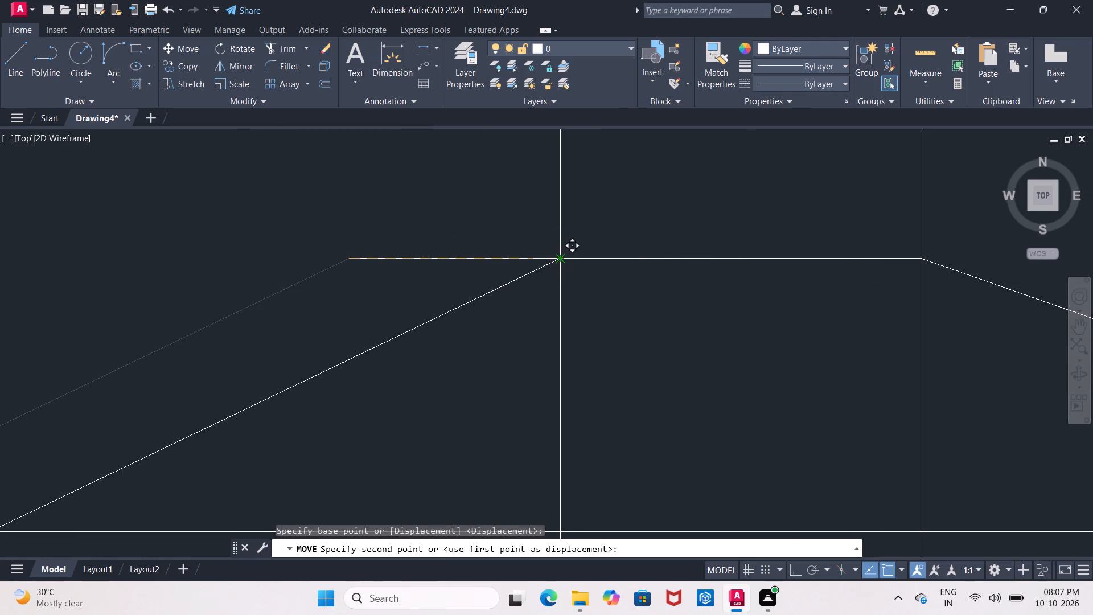
Replace the trapezoid's left sloped line with one from the flat top at the left wall line to the base slab's top-left corner.
{"action": "scroll", "coordinate": [558, 257], "scroll_direction": "down", "scroll_amount": 3}
{"action": "middle_click_drag", "start_coordinate": [599, 291], "coordinate": [512, 285]}
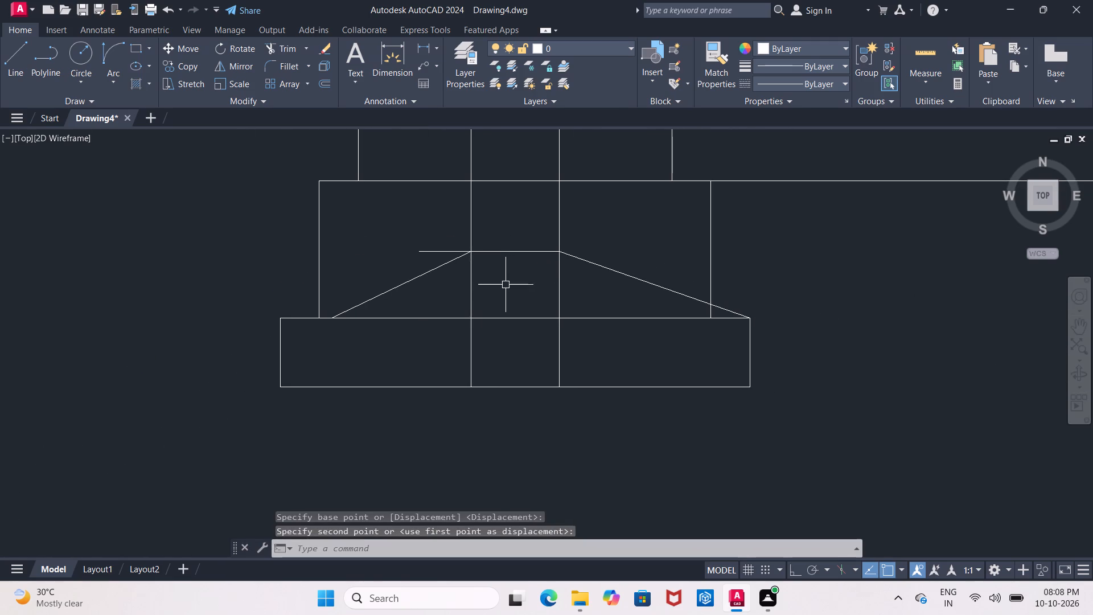
{"action": "left_click", "coordinate": [413, 282]}
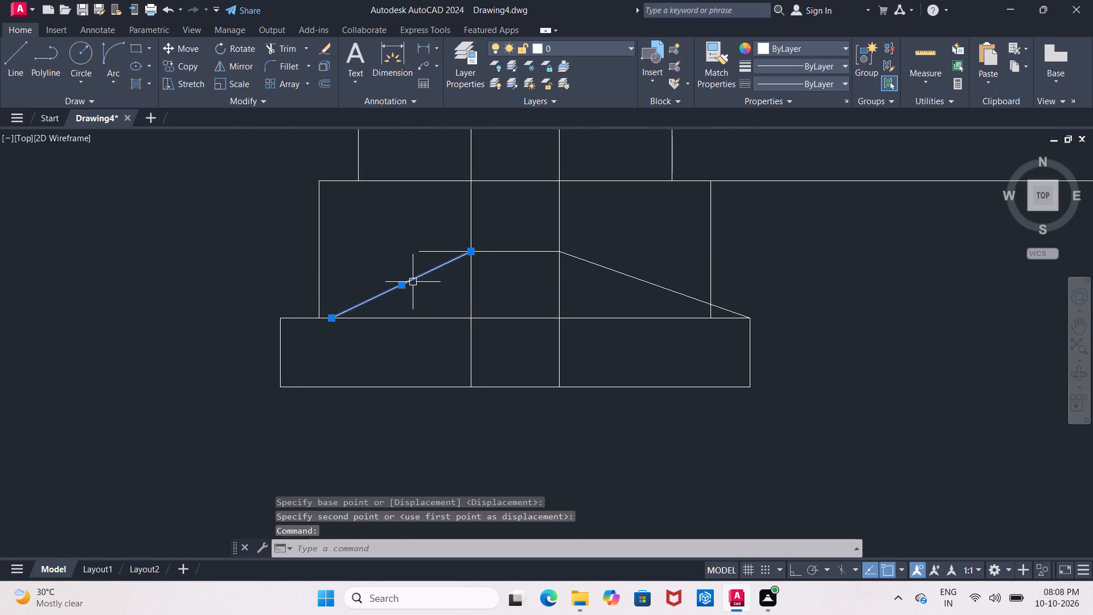
{"action": "key", "text": "Delete"}
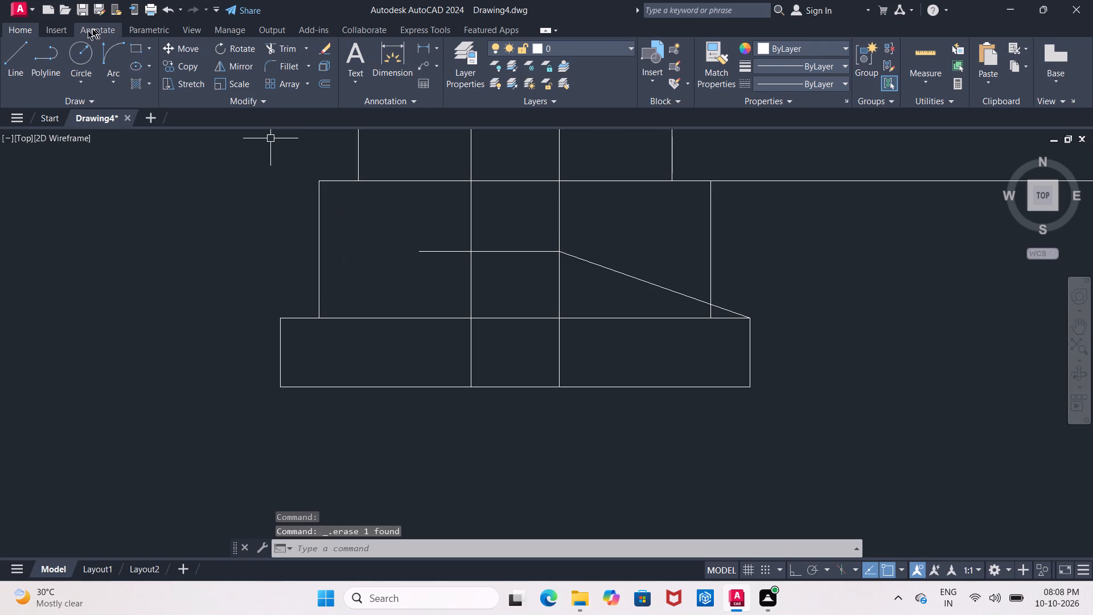
{"action": "left_click", "coordinate": [18, 65]}
{"action": "scroll", "coordinate": [439, 257], "scroll_direction": "up", "scroll_amount": 2}
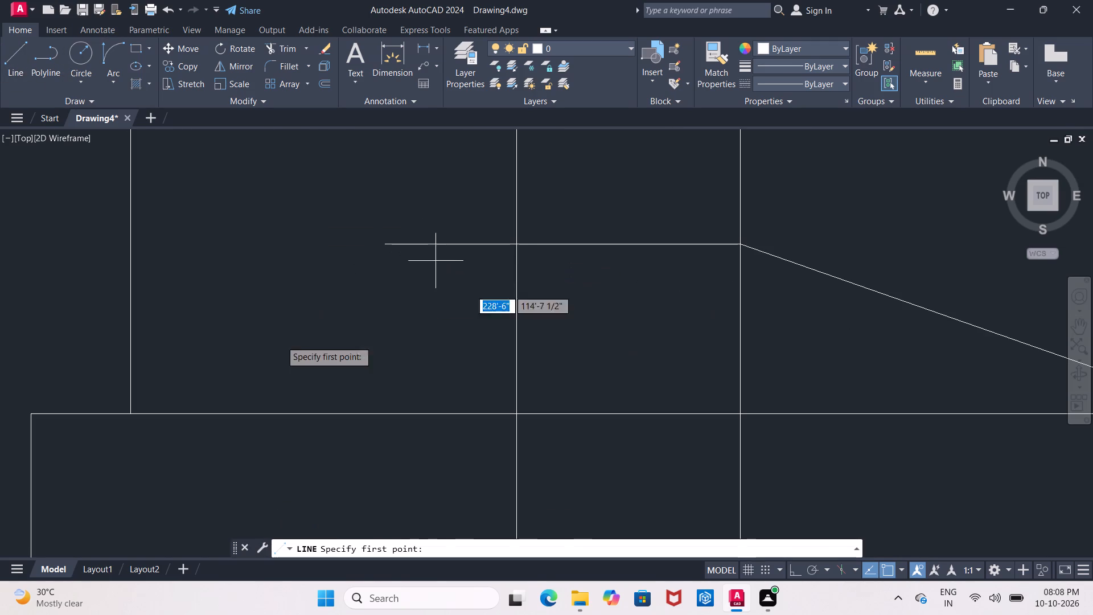
{"action": "left_click", "coordinate": [516, 245]}
{"action": "middle_click_drag", "start_coordinate": [211, 329], "coordinate": [495, 226]}
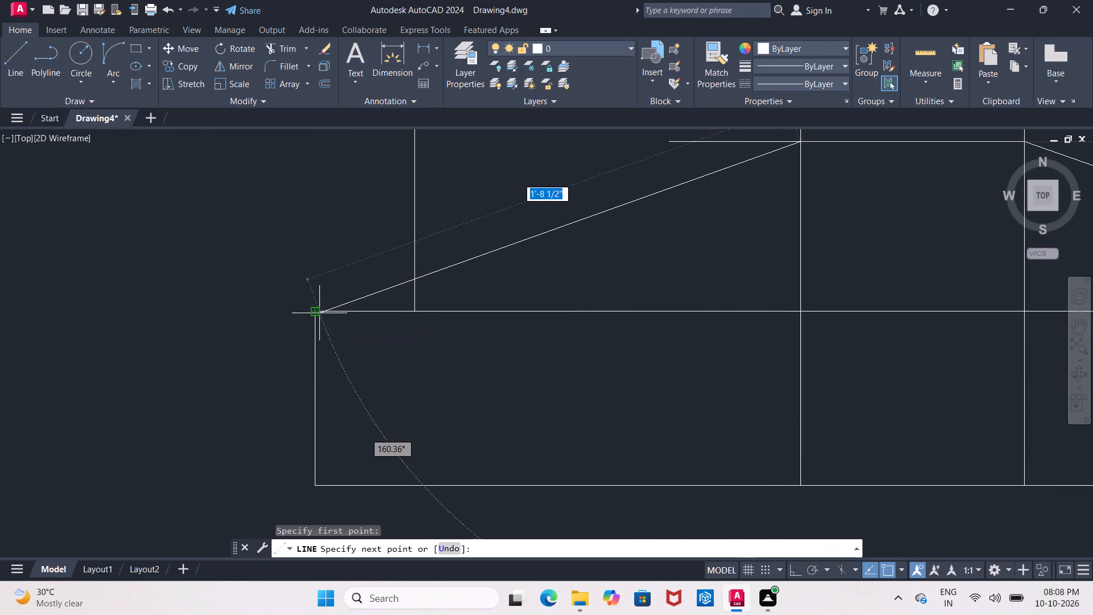
{"action": "left_click", "coordinate": [319, 313]}
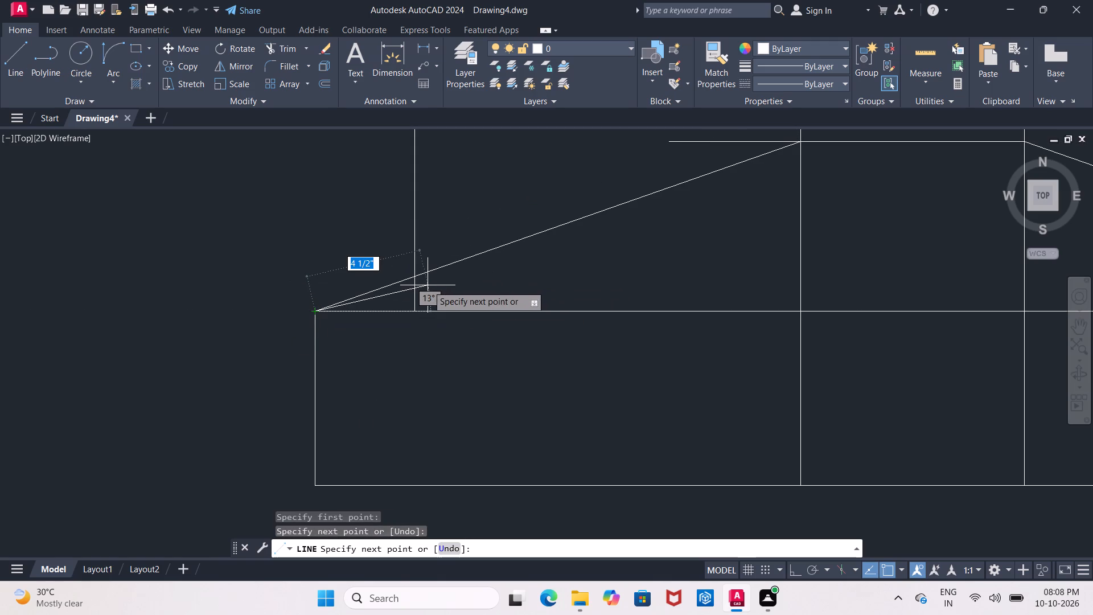
{"action": "key", "text": "Escape"}
Draw two 7" vertical lines through the base slab, continuing both side edges of the step above down to the slab's bottom.
{"action": "scroll", "coordinate": [454, 289], "scroll_direction": "down", "scroll_amount": 1}
{"action": "middle_click_drag", "start_coordinate": [454, 289], "coordinate": [292, 331]}
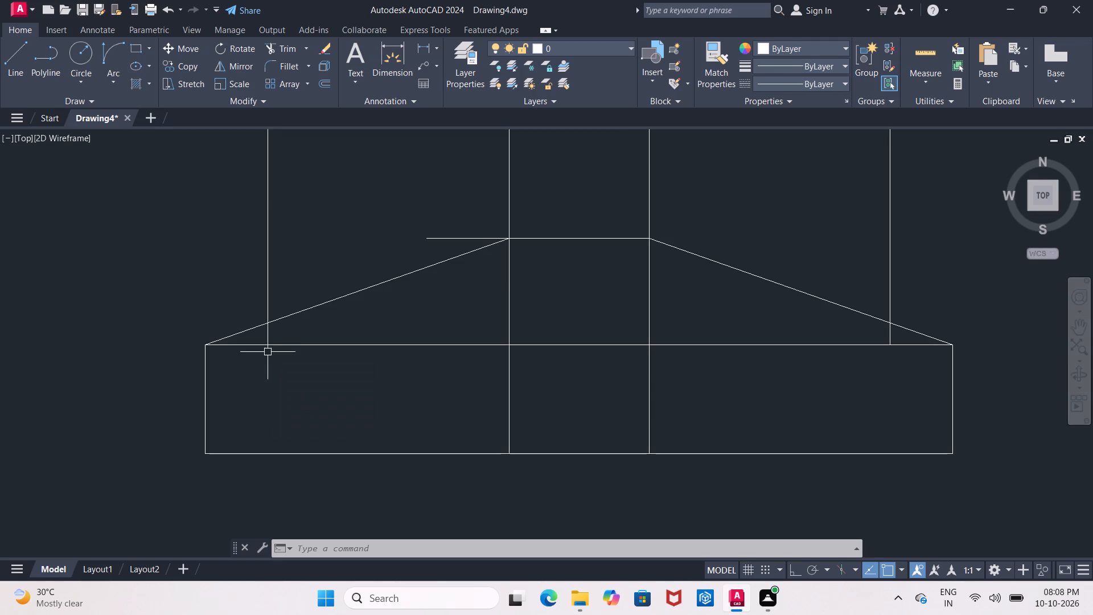
{"action": "scroll", "coordinate": [269, 352], "scroll_direction": "down", "scroll_amount": 1}
{"action": "middle_click_drag", "start_coordinate": [289, 379], "coordinate": [245, 380]}
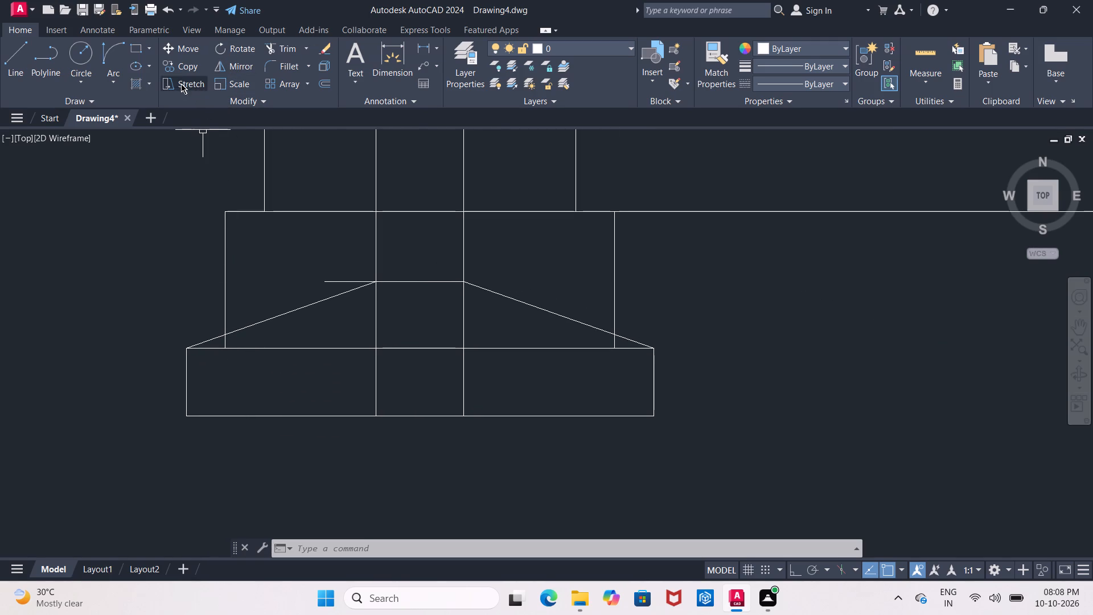
{"action": "left_click", "coordinate": [18, 62]}
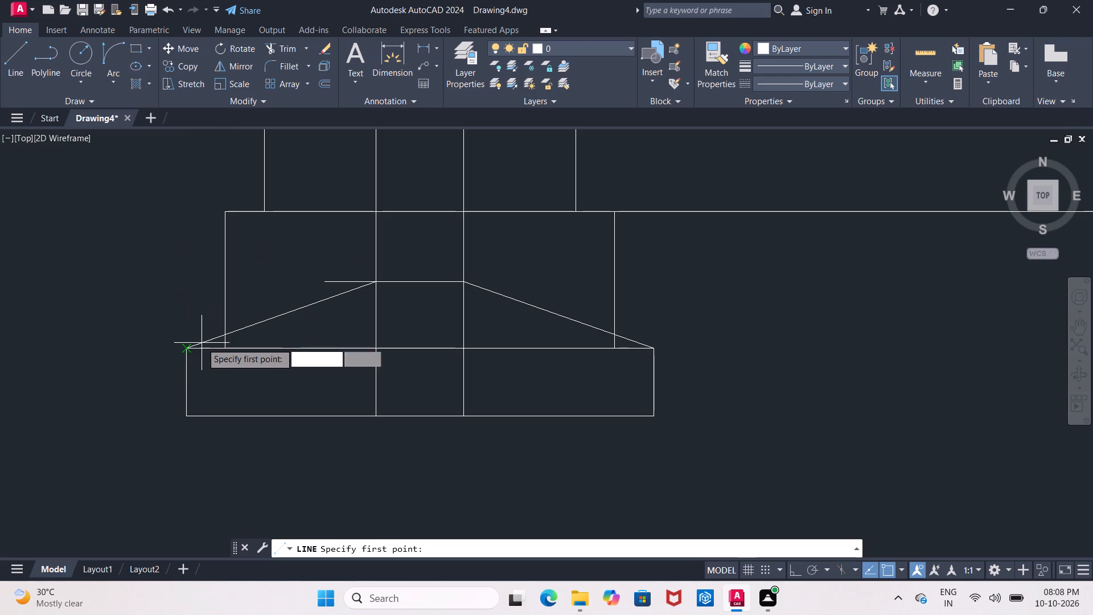
{"action": "left_click", "coordinate": [229, 347]}
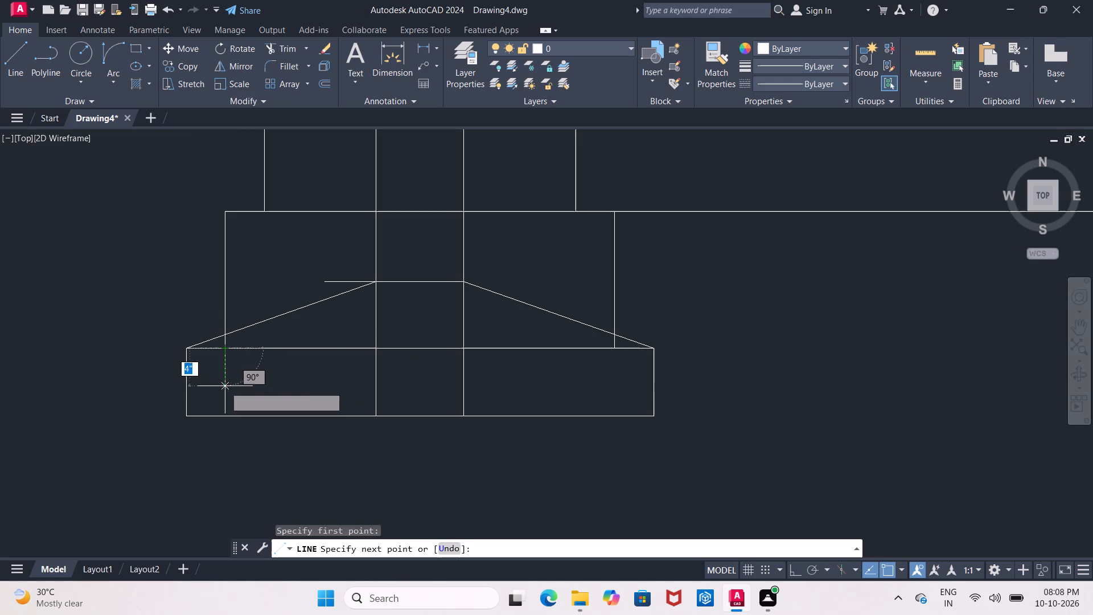
{"action": "left_click", "coordinate": [228, 418]}
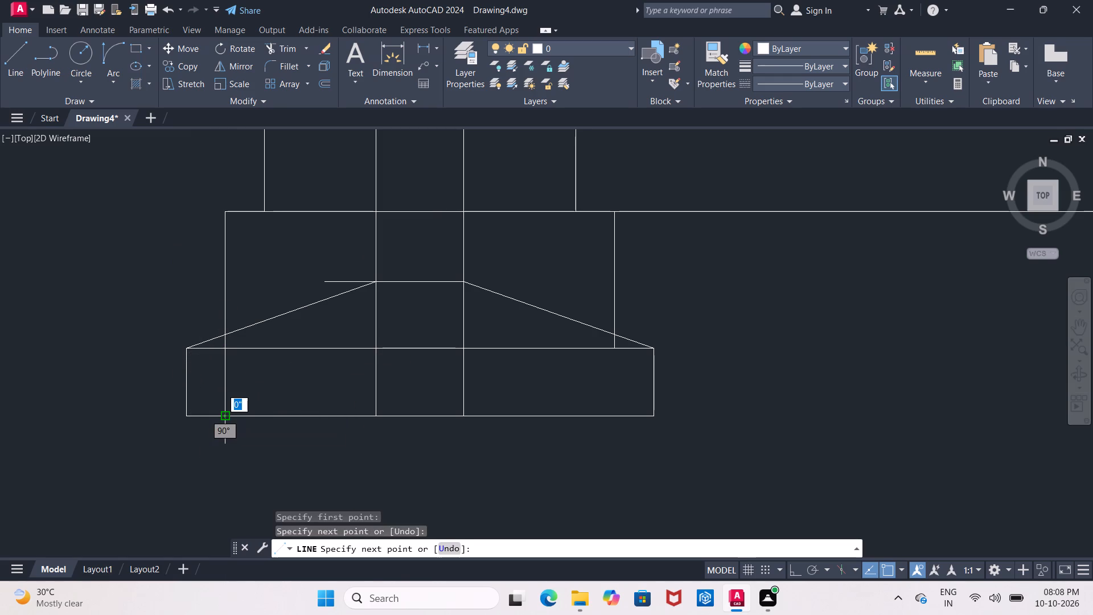
{"action": "key", "text": "Escape"}
{"action": "left_click", "coordinate": [27, 54]}
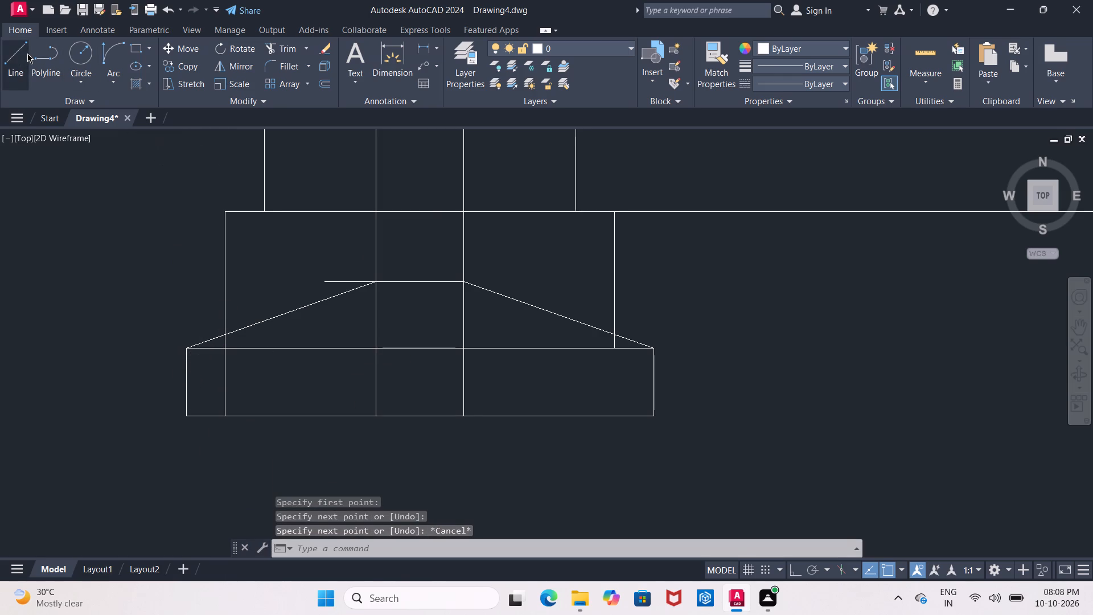
{"action": "left_click", "coordinate": [613, 351]}
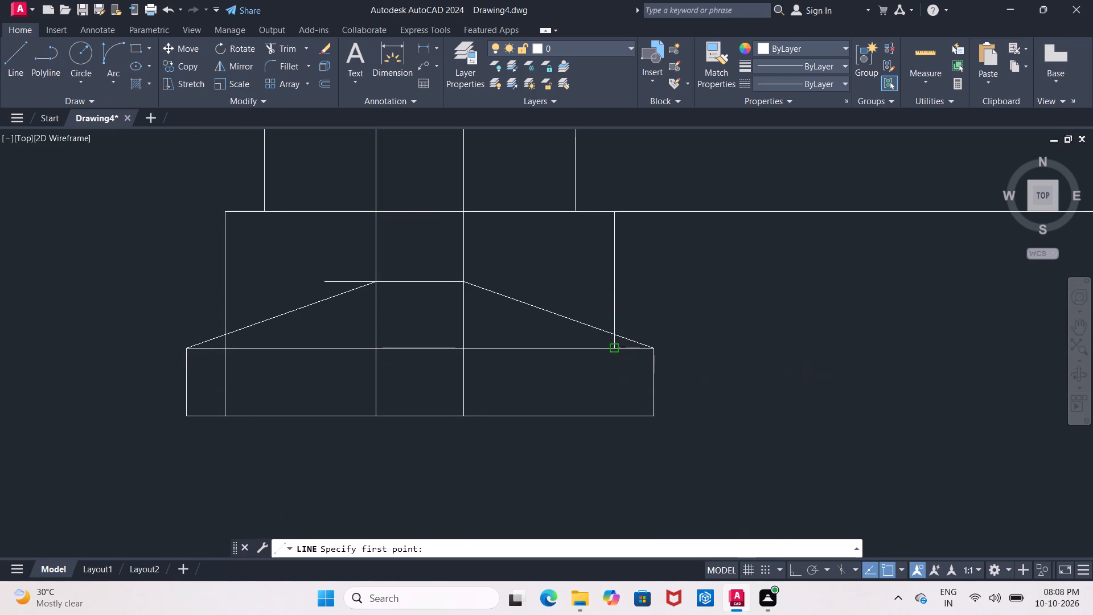
{"action": "left_click", "coordinate": [617, 420]}
{"action": "key", "text": "Escape"}
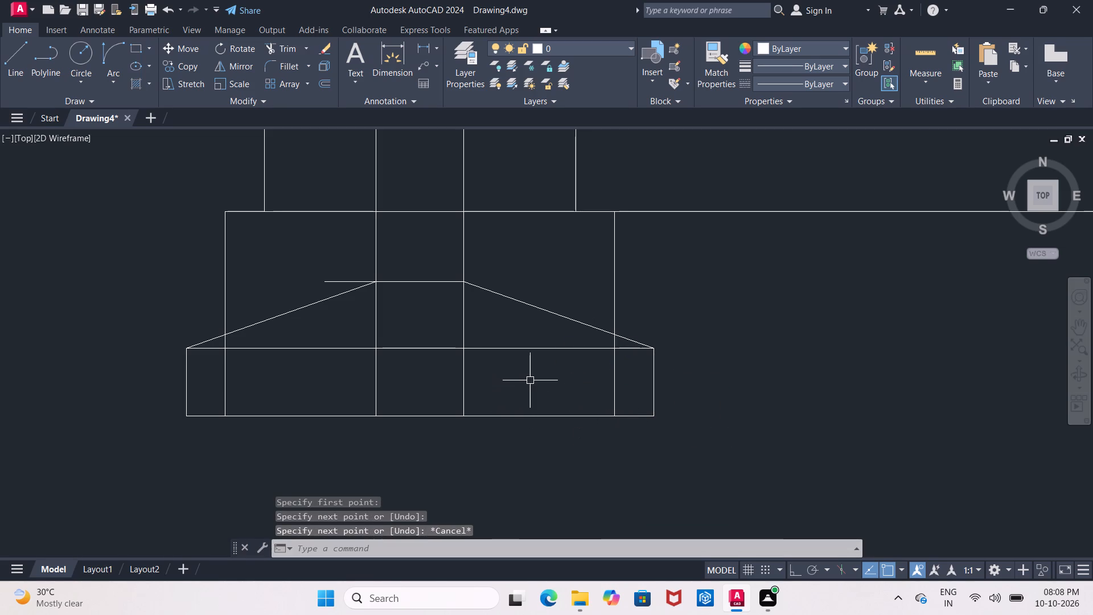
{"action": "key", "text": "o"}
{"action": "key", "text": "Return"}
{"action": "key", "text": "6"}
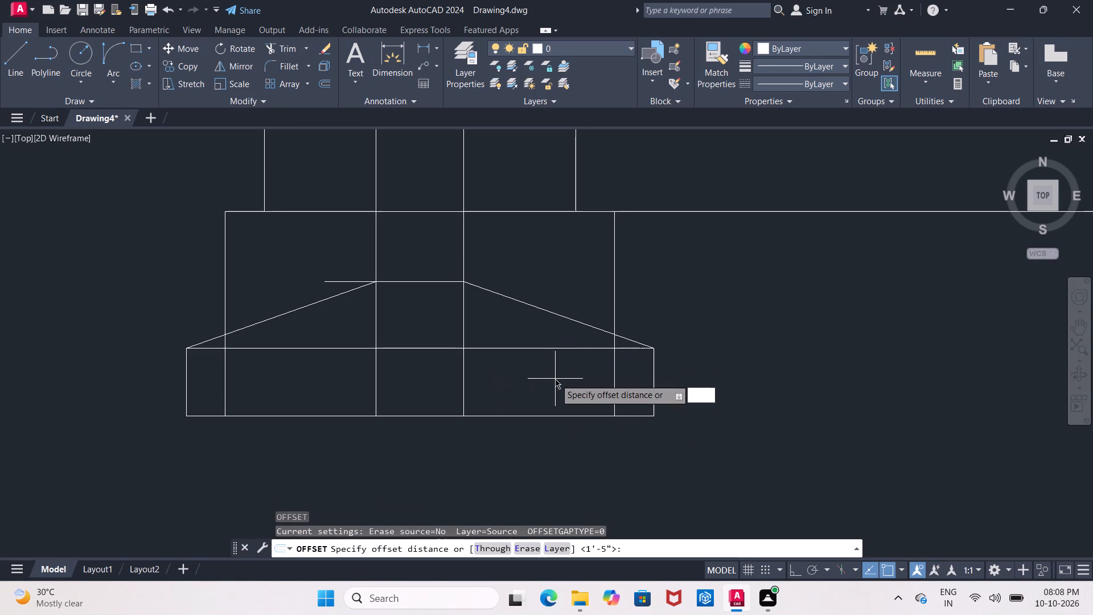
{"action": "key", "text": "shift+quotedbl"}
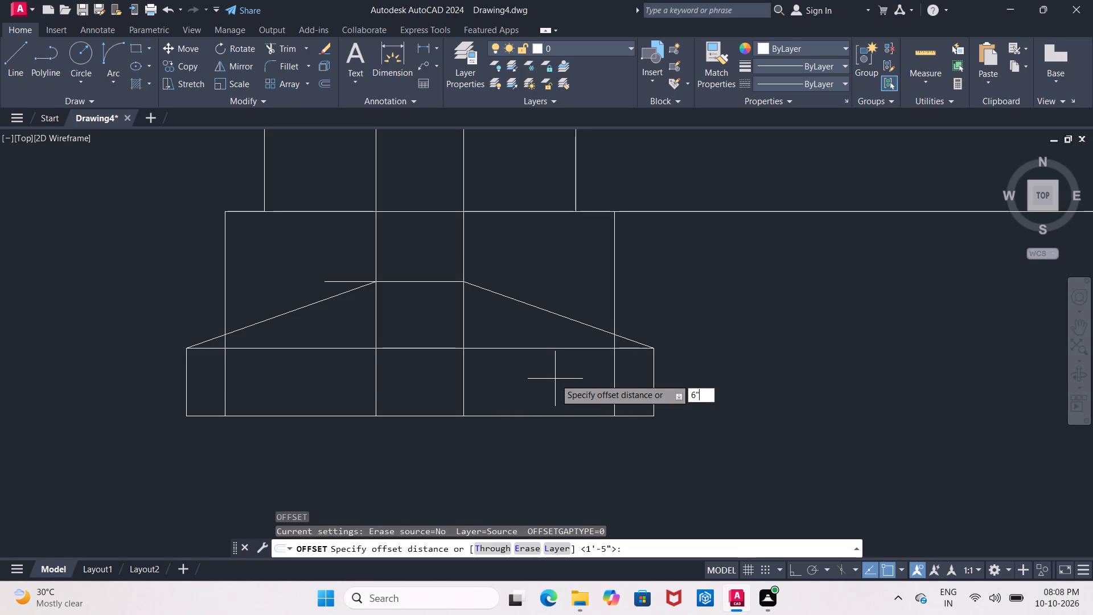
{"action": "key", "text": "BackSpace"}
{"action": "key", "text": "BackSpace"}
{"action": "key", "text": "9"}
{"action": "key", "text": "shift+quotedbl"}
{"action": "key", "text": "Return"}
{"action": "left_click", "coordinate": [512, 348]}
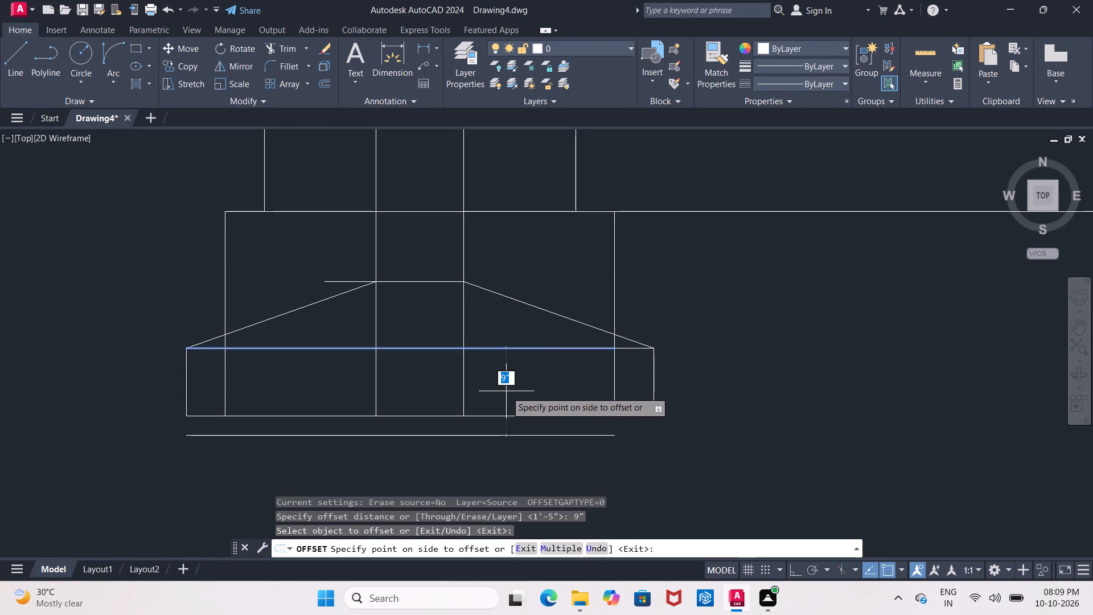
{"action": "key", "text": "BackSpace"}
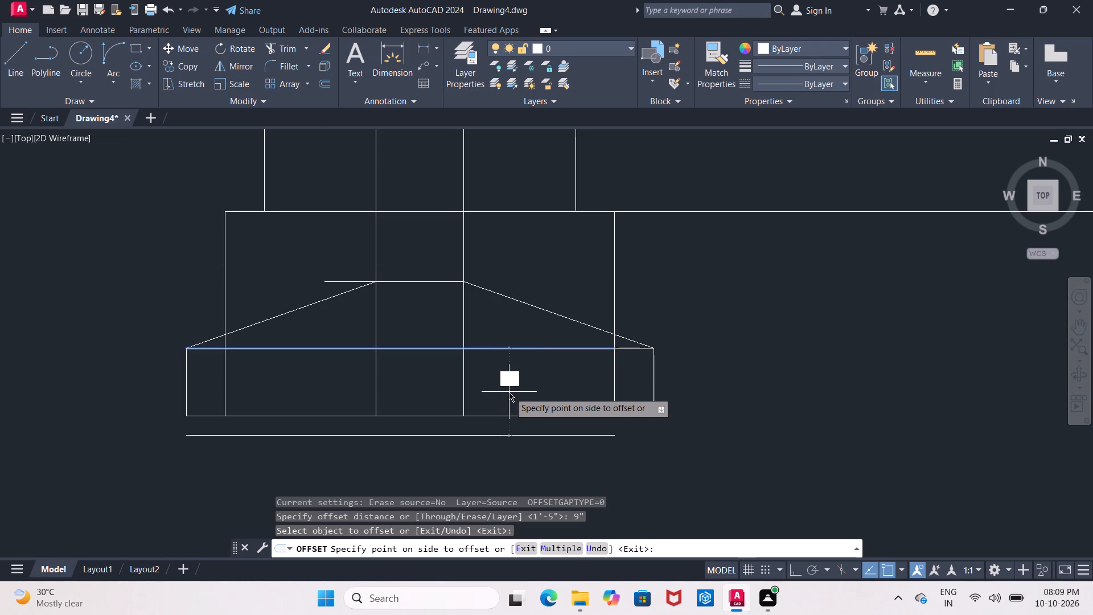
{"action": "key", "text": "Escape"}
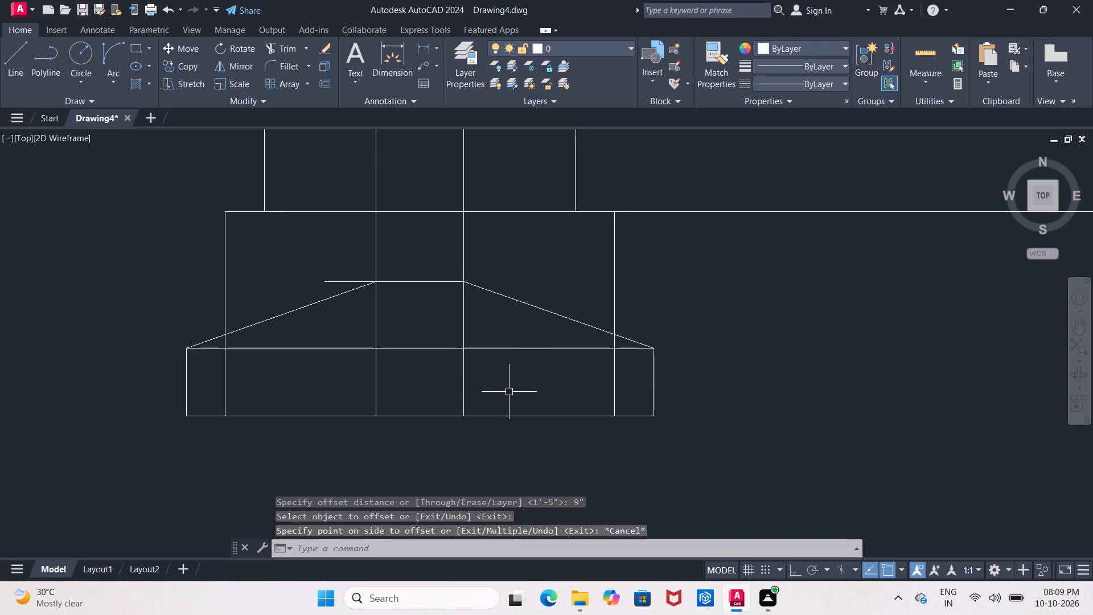
Trim the flat top's left overhang, the left step edge above the slope, and all slope and slab lines left of that edge.
{"action": "type", "text": "tr"}
{"action": "key", "text": "Return"}
{"action": "key", "text": "Return"}
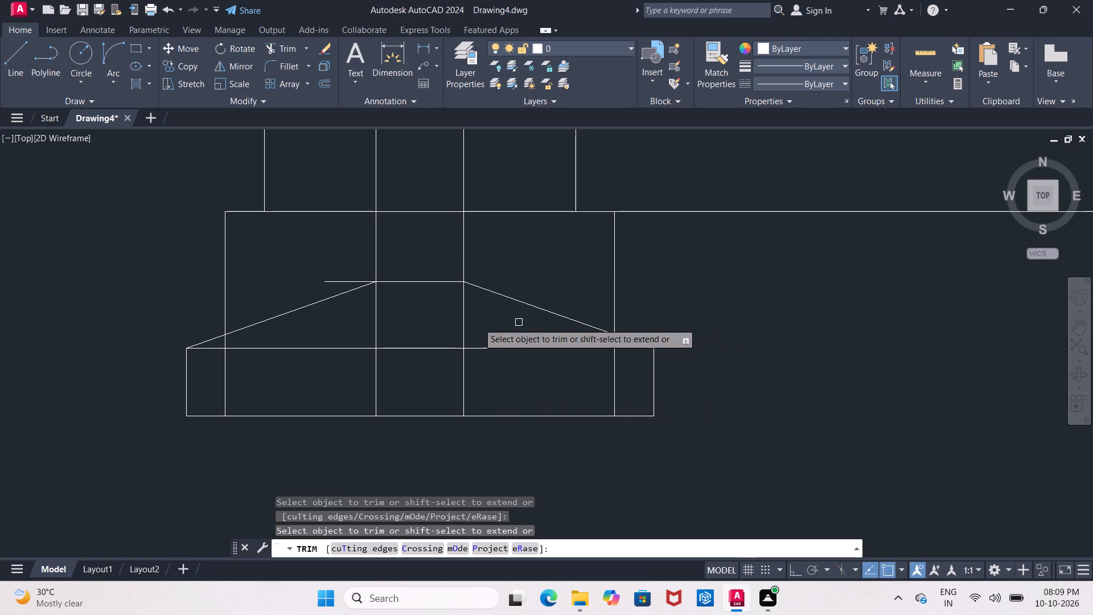
{"action": "left_click", "coordinate": [350, 282]}
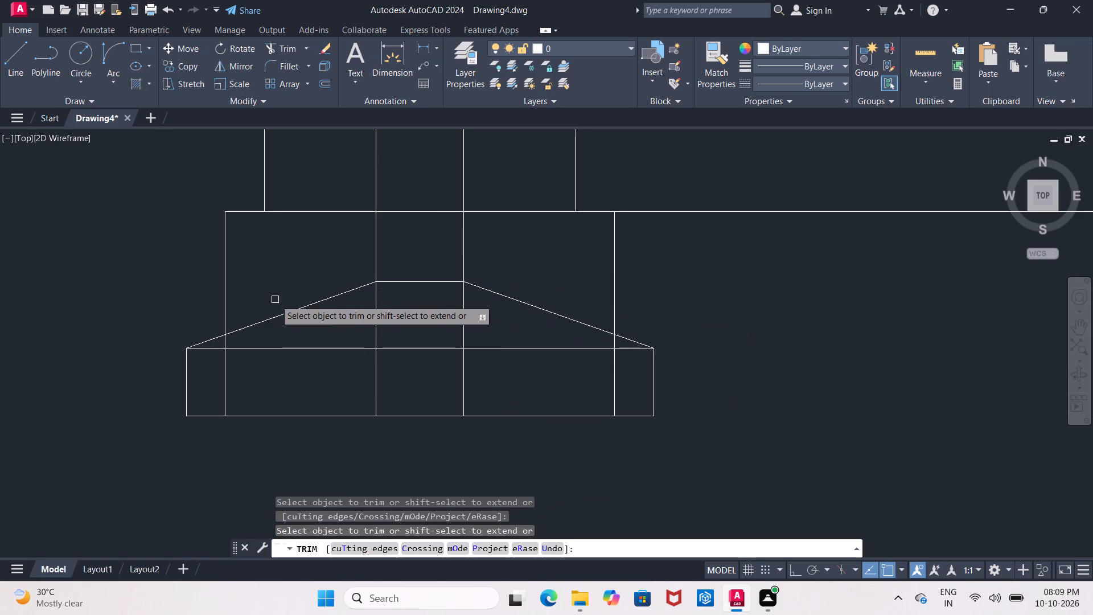
{"action": "scroll", "coordinate": [260, 378], "scroll_direction": "up", "scroll_amount": 2}
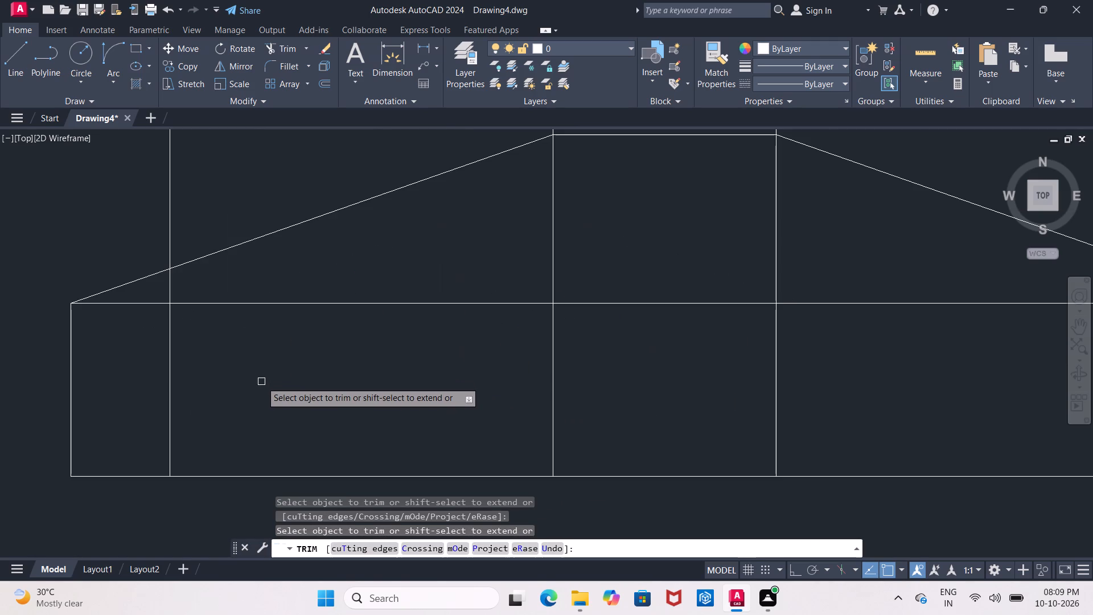
{"action": "left_click", "coordinate": [169, 244]}
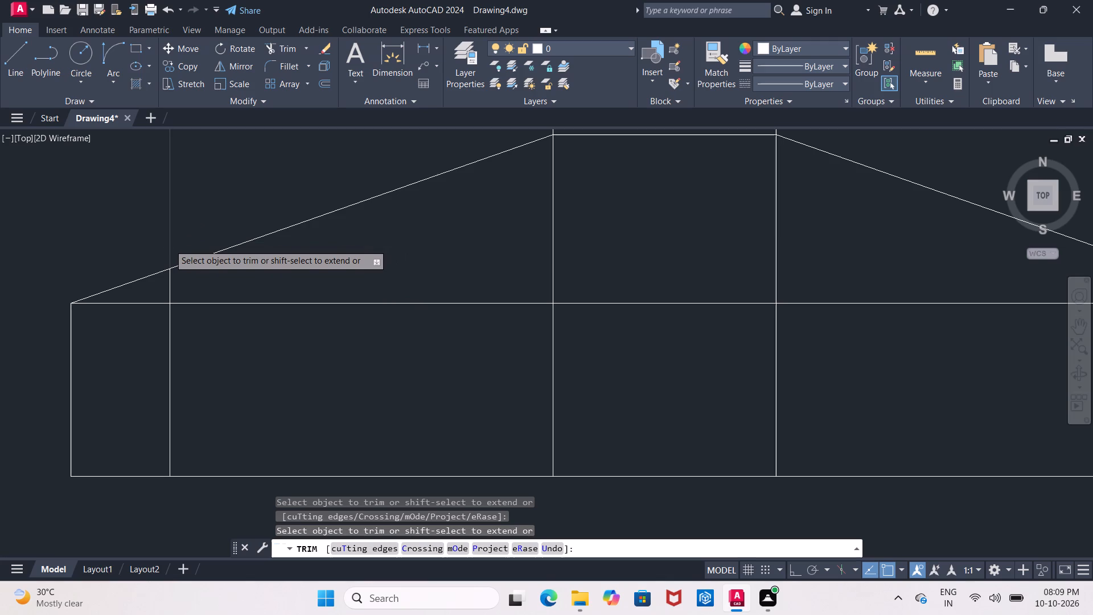
{"action": "left_click", "coordinate": [138, 281]}
{"action": "left_click", "coordinate": [146, 305]}
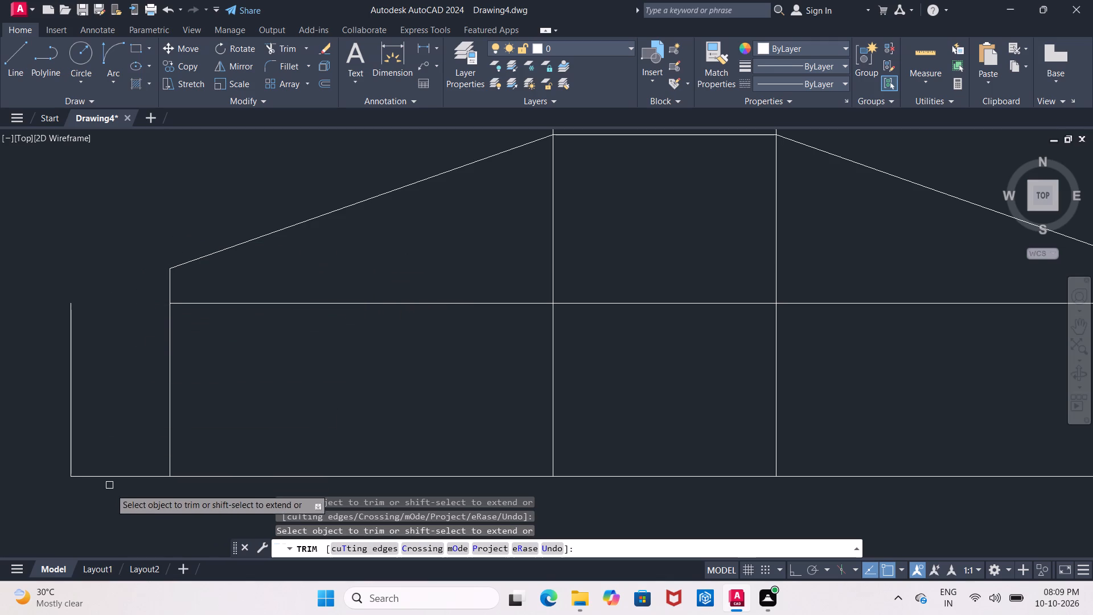
{"action": "left_click", "coordinate": [133, 477]}
{"action": "left_click", "coordinate": [69, 446]}
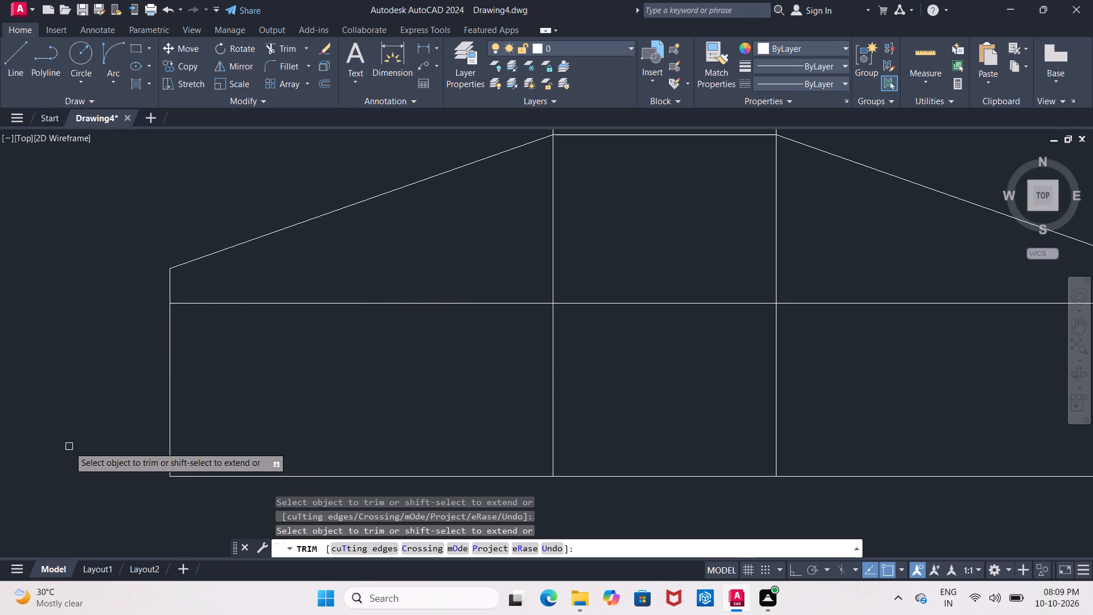
Trim the slope and the base slab's top and bottom beyond the right step edge, and remove the slab's leftover outer right edge.
{"action": "scroll", "coordinate": [69, 446], "scroll_direction": "down", "scroll_amount": 4}
{"action": "scroll", "coordinate": [280, 468], "scroll_direction": "up", "scroll_amount": 1}
{"action": "middle_click_drag", "start_coordinate": [280, 467], "coordinate": [418, 439]}
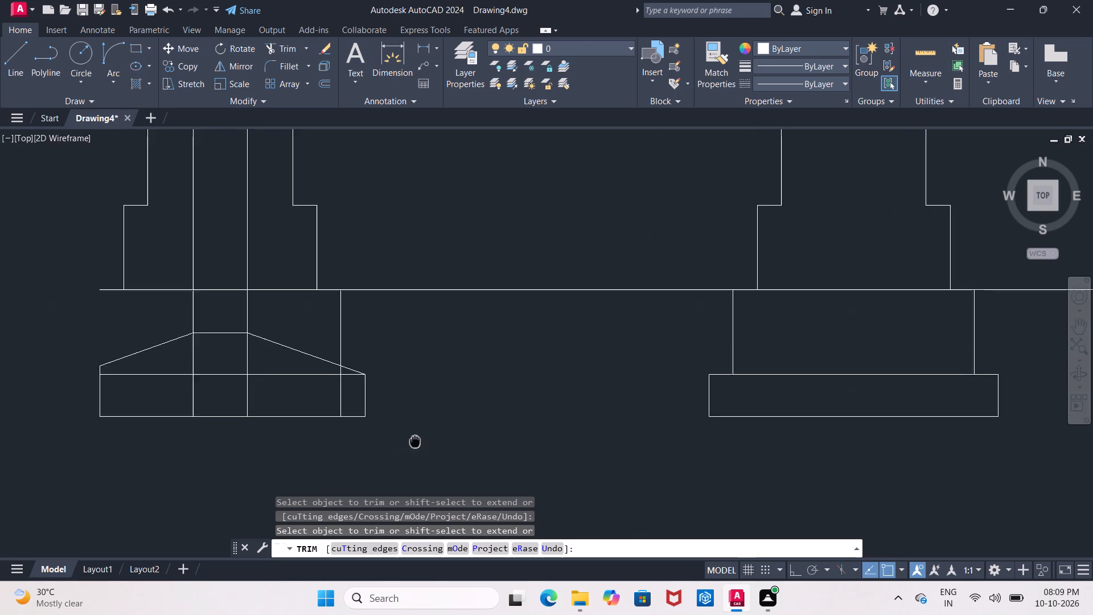
{"action": "middle_click_drag", "start_coordinate": [418, 439], "coordinate": [420, 438]}
{"action": "scroll", "coordinate": [416, 412], "scroll_direction": "up", "scroll_amount": 1}
{"action": "middle_click_drag", "start_coordinate": [418, 408], "coordinate": [554, 394]}
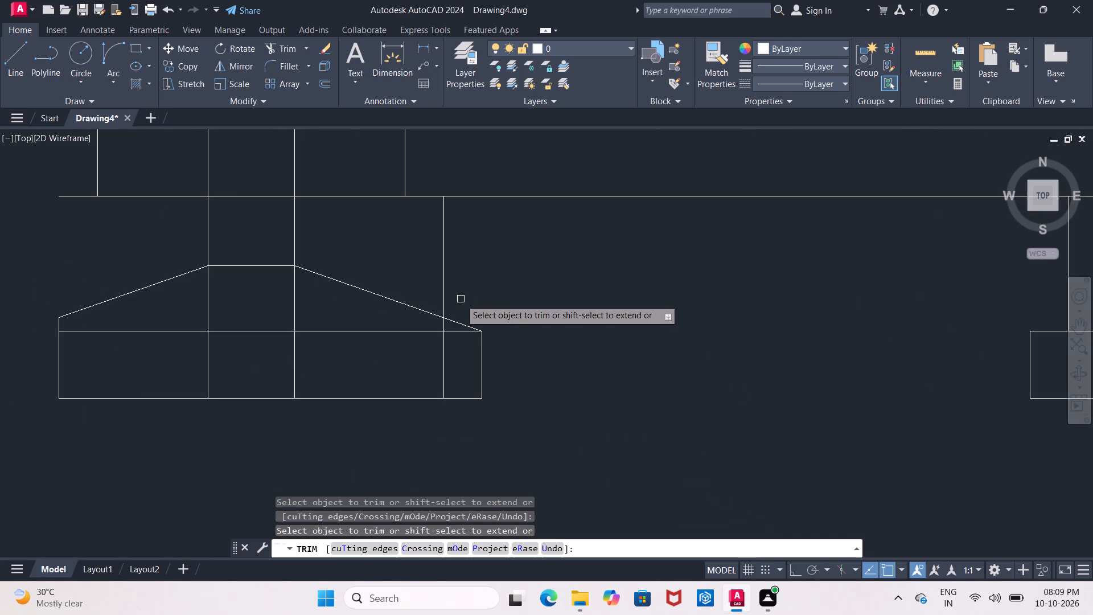
{"action": "left_click_drag", "start_coordinate": [460, 294], "coordinate": [463, 407]}
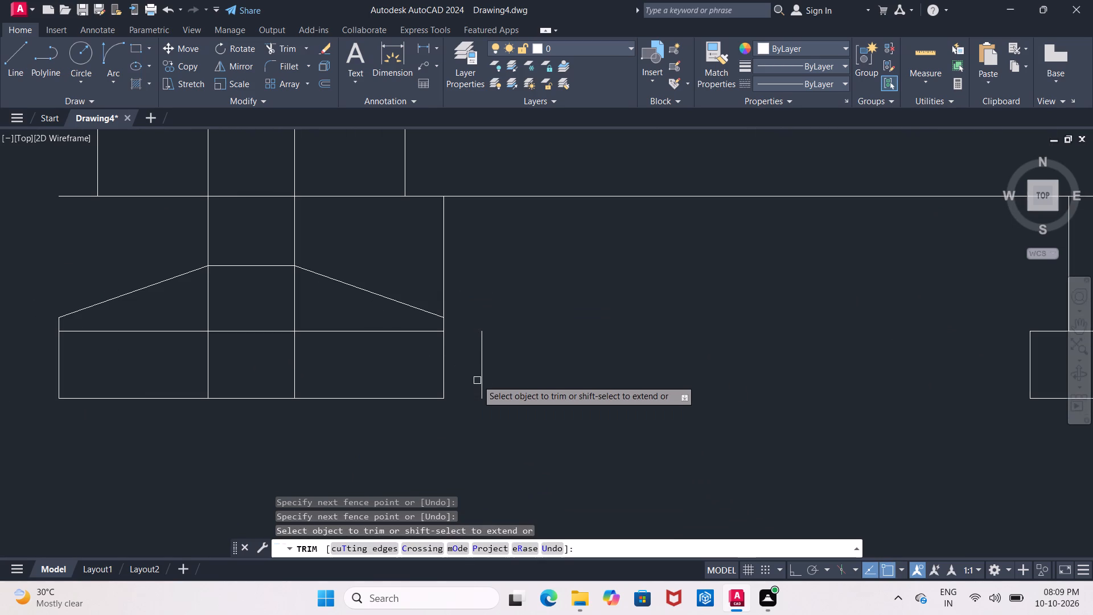
{"action": "left_click", "coordinate": [484, 371]}
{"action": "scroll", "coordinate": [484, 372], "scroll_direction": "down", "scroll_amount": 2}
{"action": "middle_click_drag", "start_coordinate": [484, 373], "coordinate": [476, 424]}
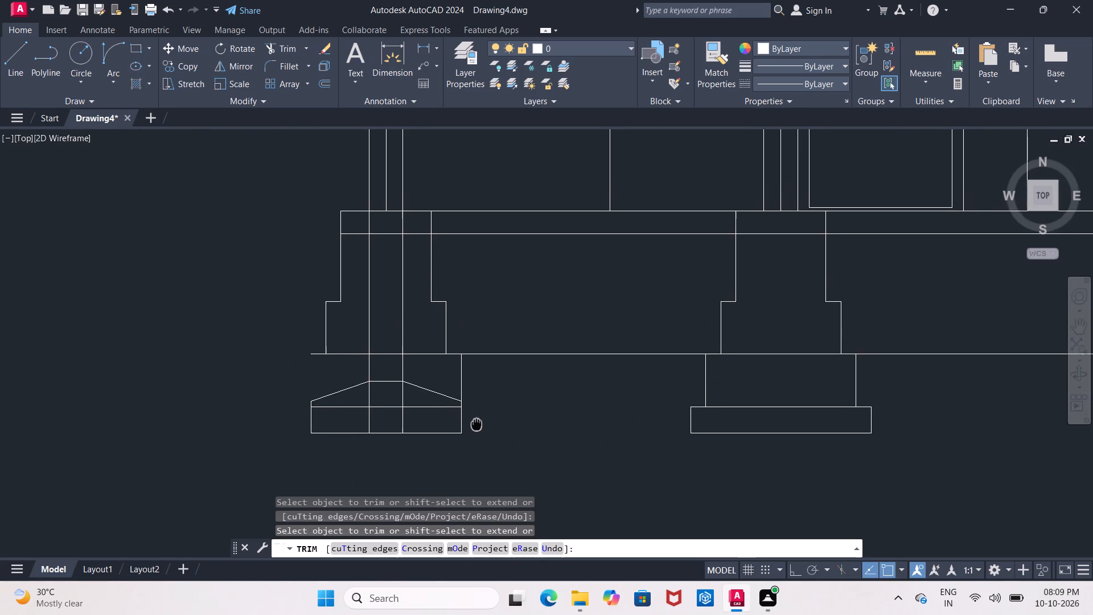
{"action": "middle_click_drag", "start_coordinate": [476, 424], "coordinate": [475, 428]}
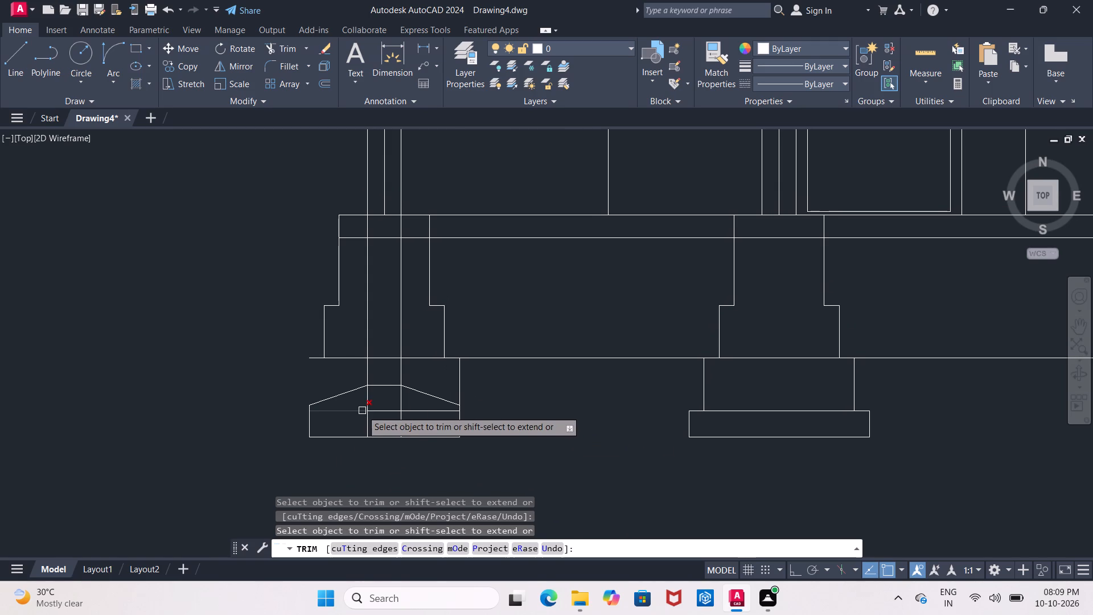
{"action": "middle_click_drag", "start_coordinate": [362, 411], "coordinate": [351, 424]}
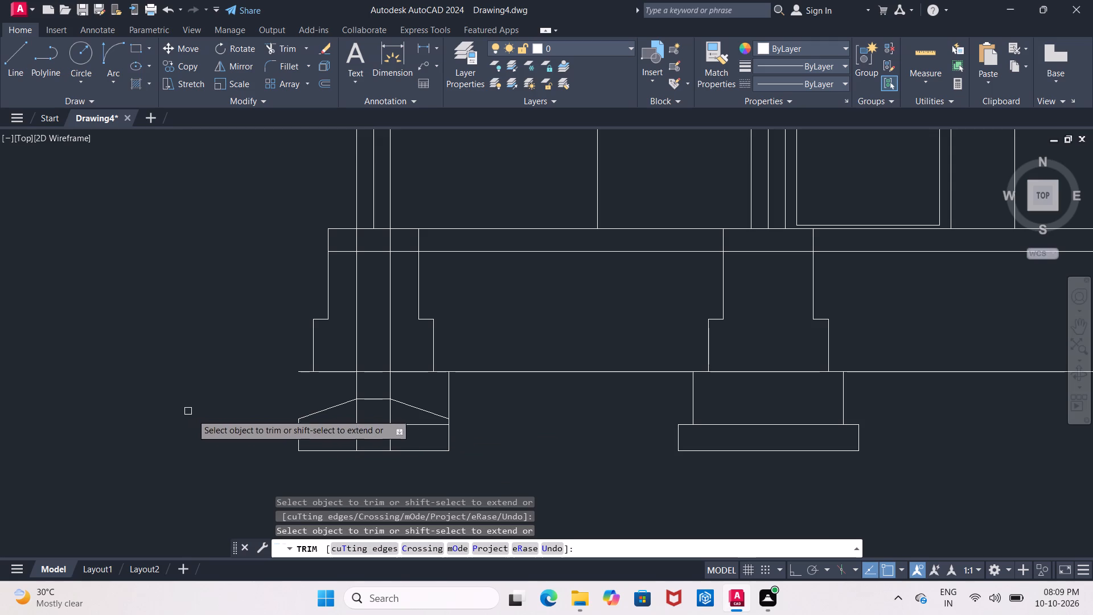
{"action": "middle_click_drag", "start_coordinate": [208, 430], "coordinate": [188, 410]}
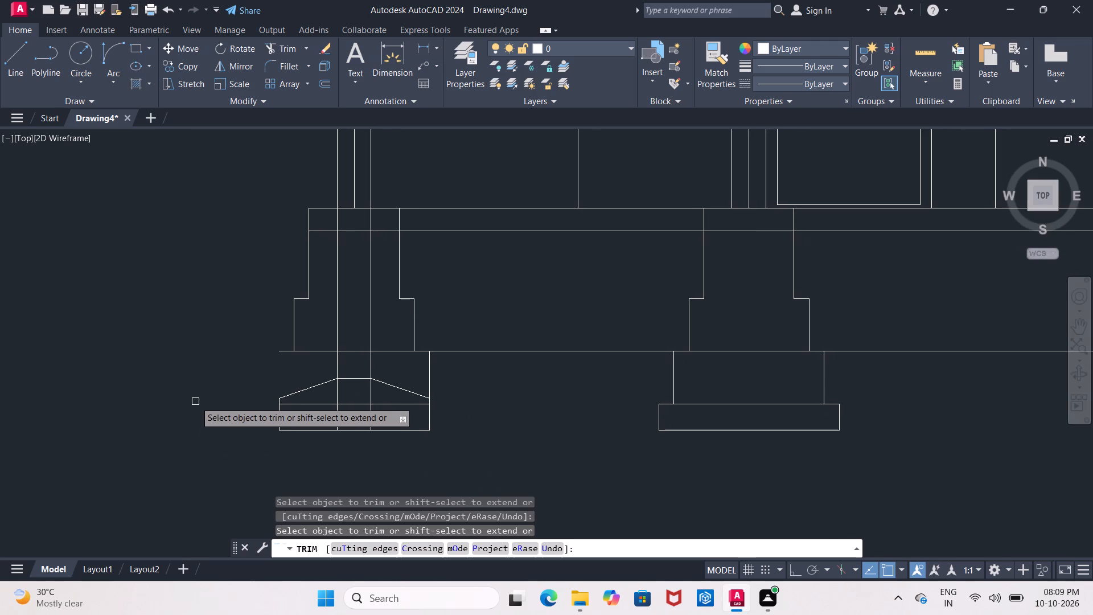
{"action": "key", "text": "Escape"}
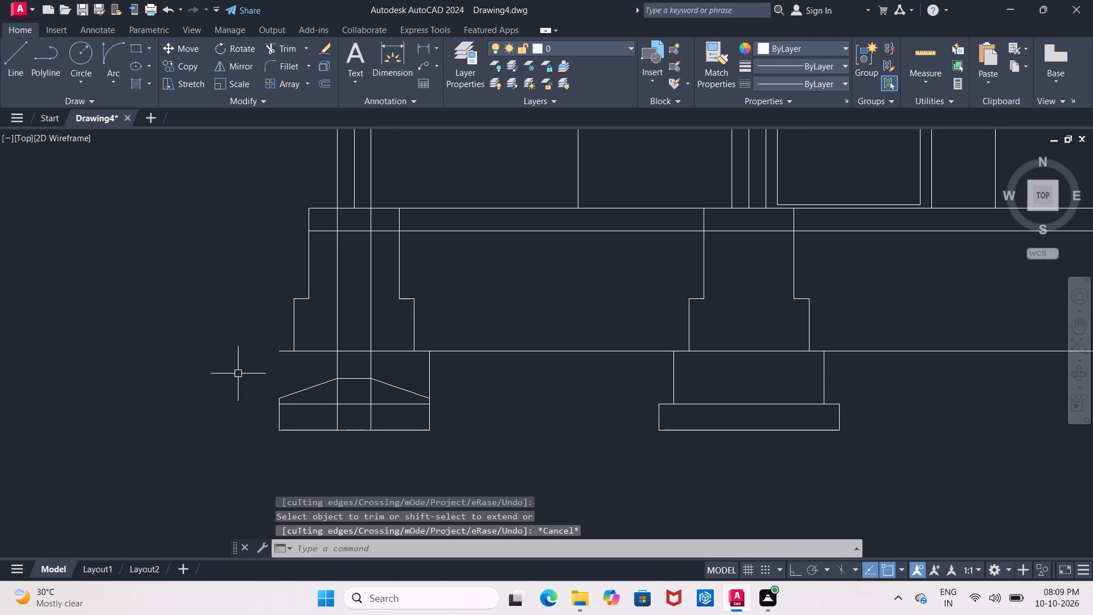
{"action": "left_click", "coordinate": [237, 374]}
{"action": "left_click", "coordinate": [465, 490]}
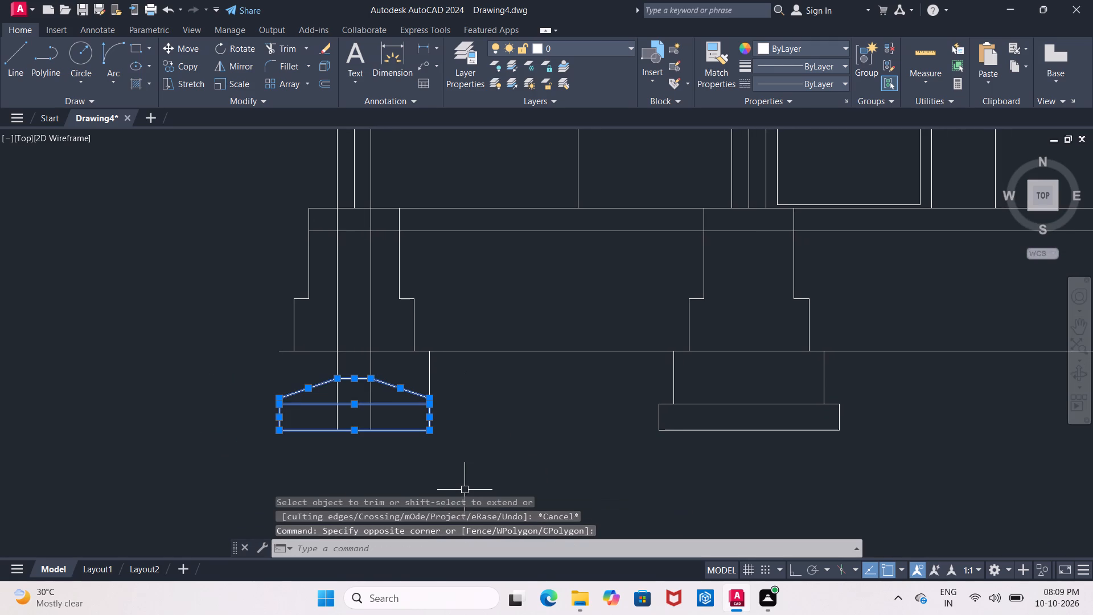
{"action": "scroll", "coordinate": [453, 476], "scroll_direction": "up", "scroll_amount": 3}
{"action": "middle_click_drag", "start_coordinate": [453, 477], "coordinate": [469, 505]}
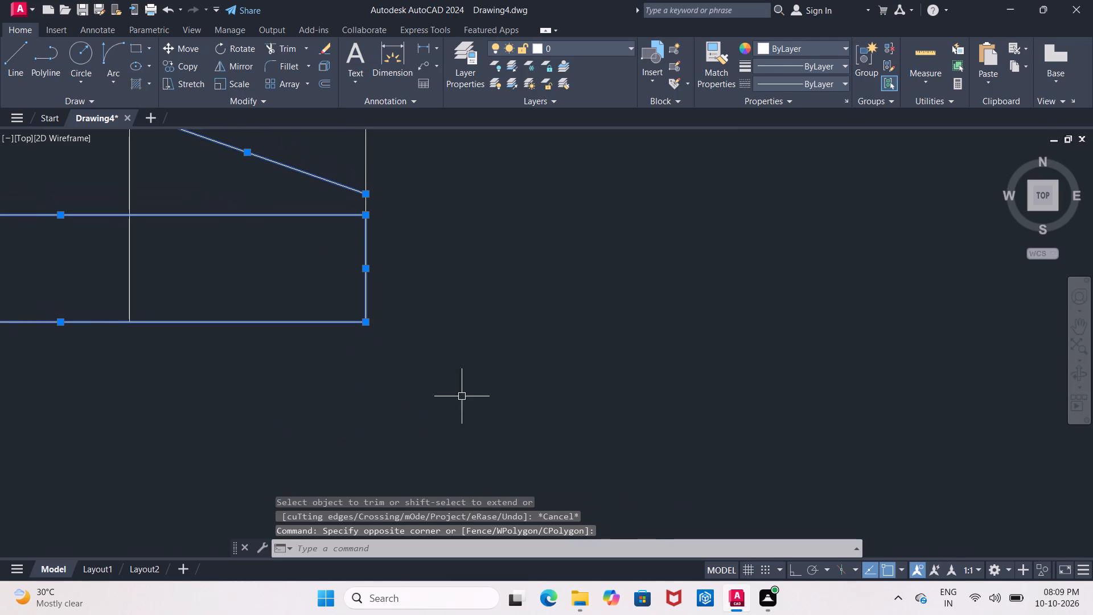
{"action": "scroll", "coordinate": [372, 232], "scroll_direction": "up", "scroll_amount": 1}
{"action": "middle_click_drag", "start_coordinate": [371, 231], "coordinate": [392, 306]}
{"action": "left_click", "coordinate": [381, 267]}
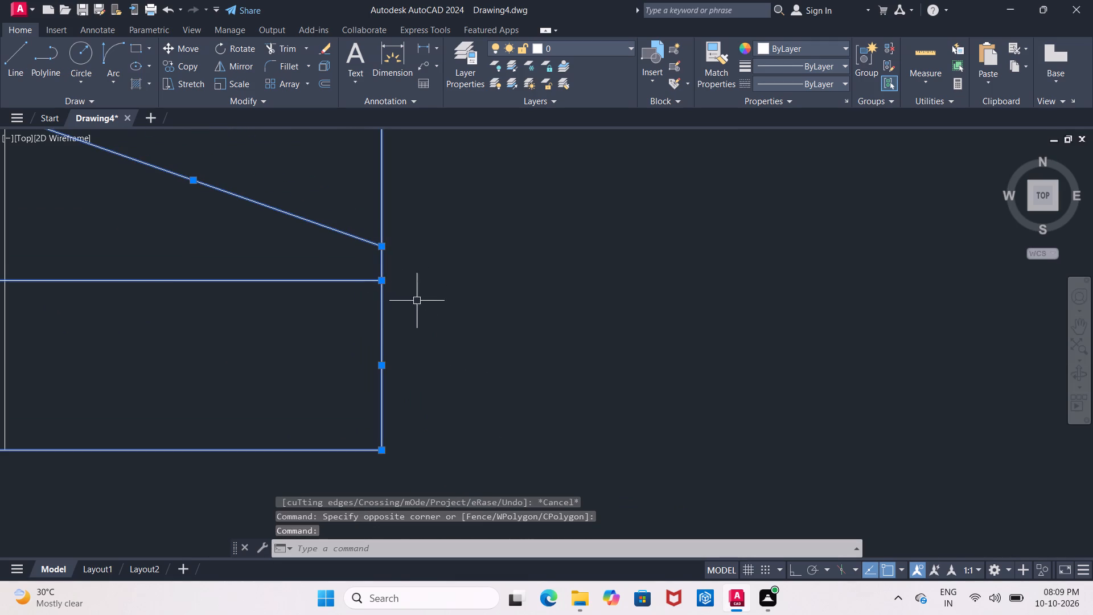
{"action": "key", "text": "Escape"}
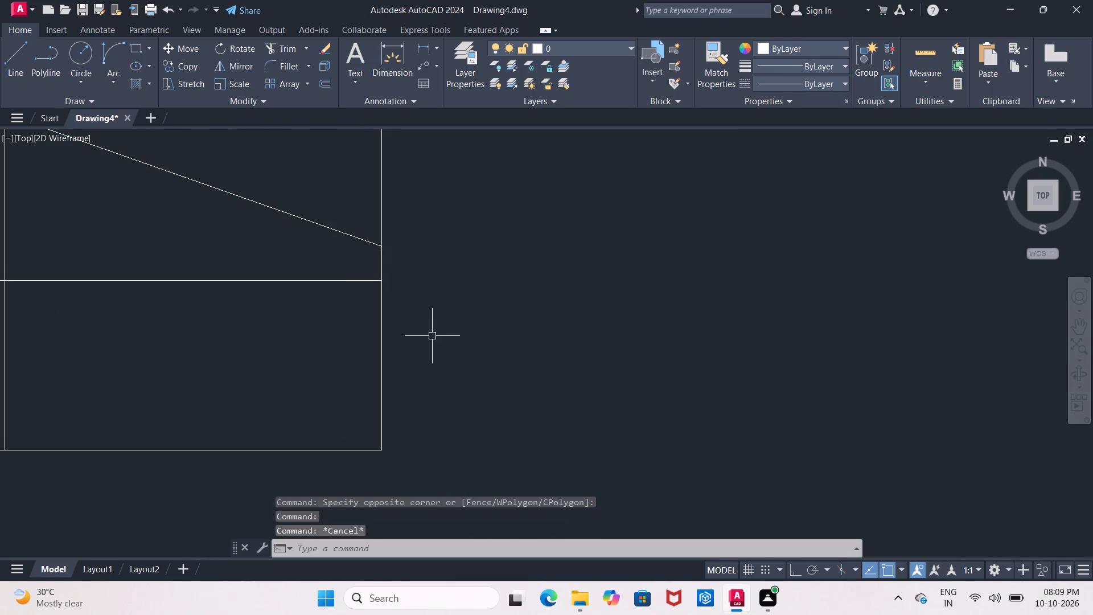
Trim the leftover vertical line between the horizontal line above the left footing and the right end of its slope.
{"action": "scroll", "coordinate": [434, 341], "scroll_direction": "down", "scroll_amount": 2}
{"action": "type", "text": "tr"}
{"action": "key", "text": "Return"}
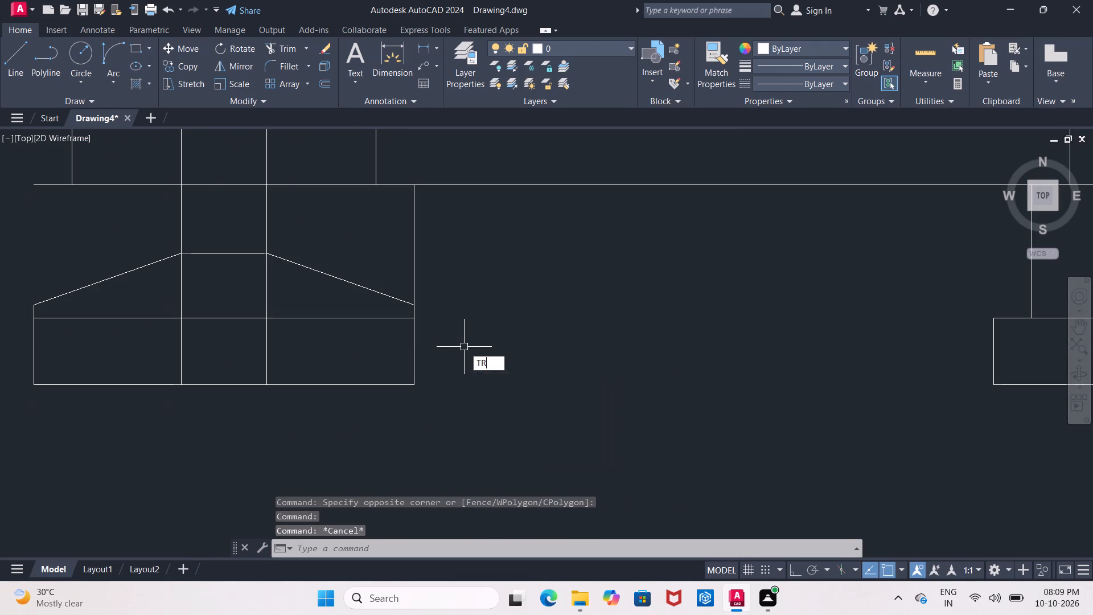
{"action": "key", "text": "Return"}
{"action": "left_click", "coordinate": [413, 285]}
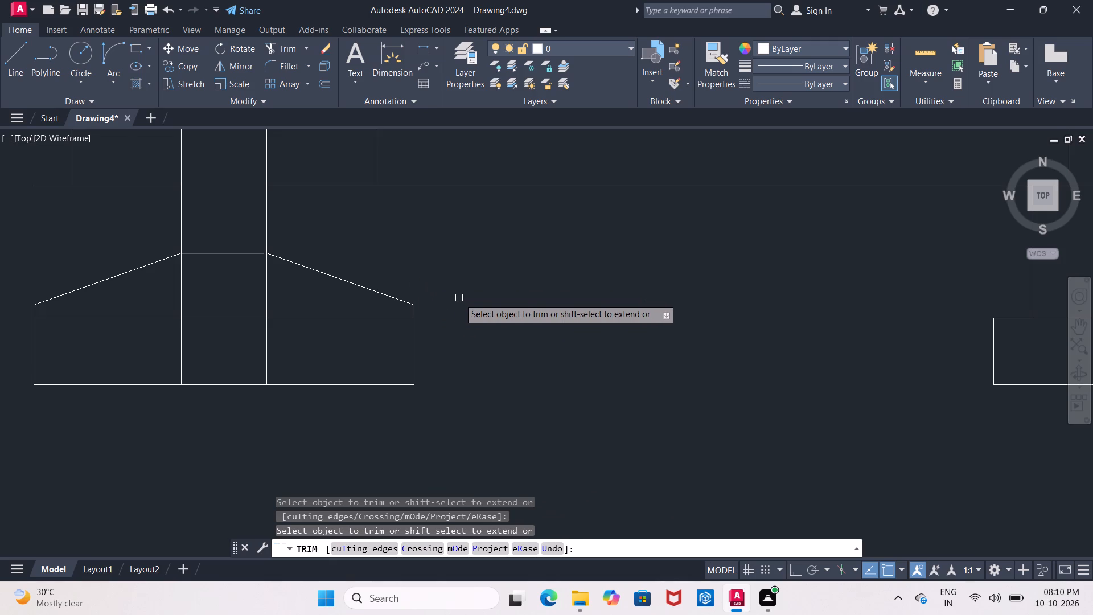
{"action": "key", "text": "Escape"}
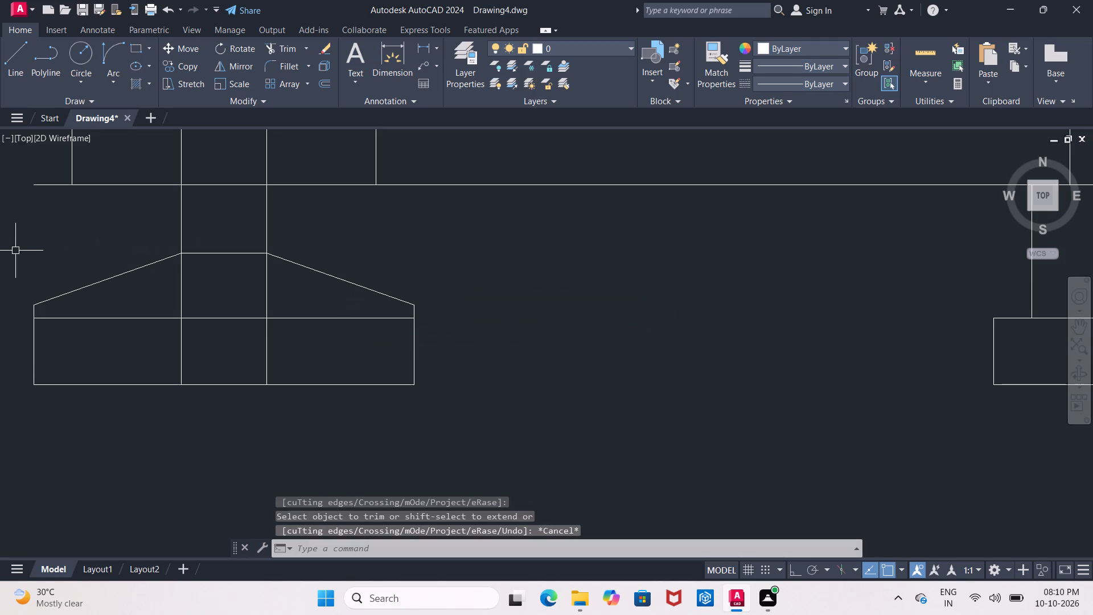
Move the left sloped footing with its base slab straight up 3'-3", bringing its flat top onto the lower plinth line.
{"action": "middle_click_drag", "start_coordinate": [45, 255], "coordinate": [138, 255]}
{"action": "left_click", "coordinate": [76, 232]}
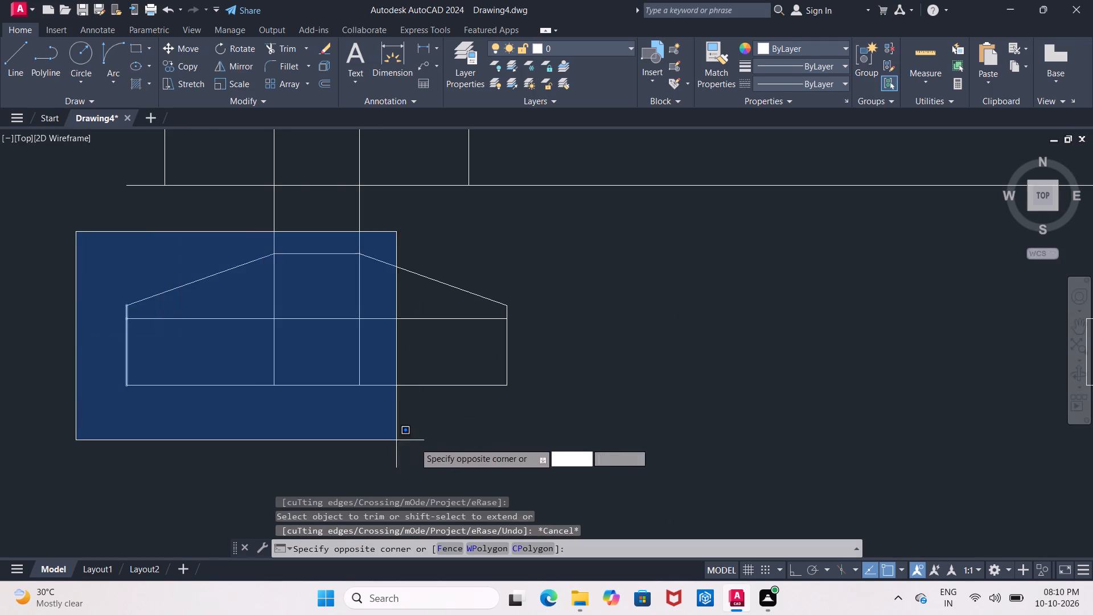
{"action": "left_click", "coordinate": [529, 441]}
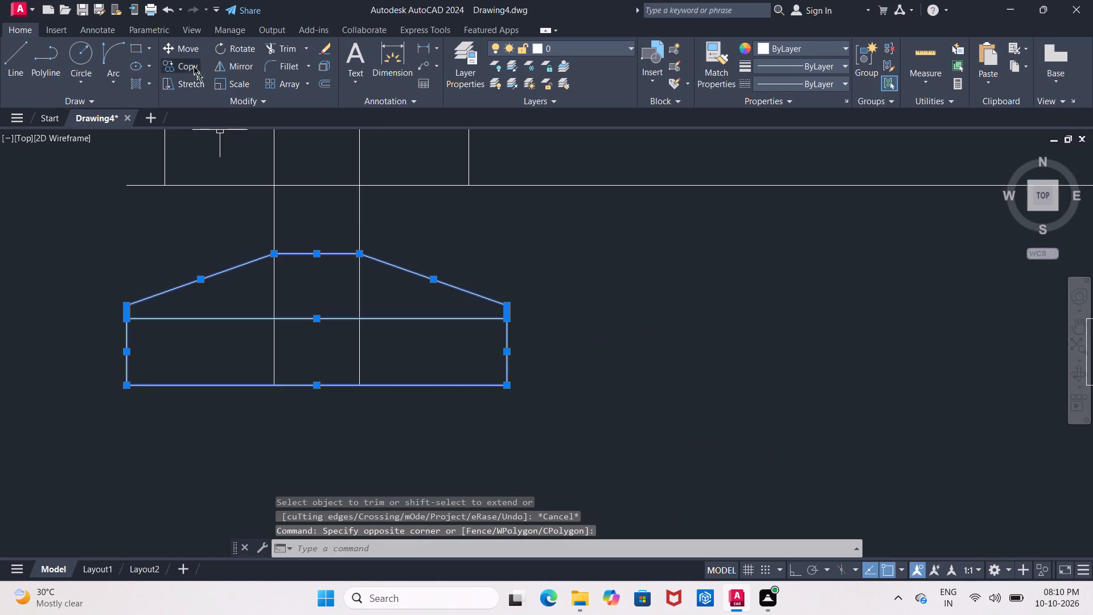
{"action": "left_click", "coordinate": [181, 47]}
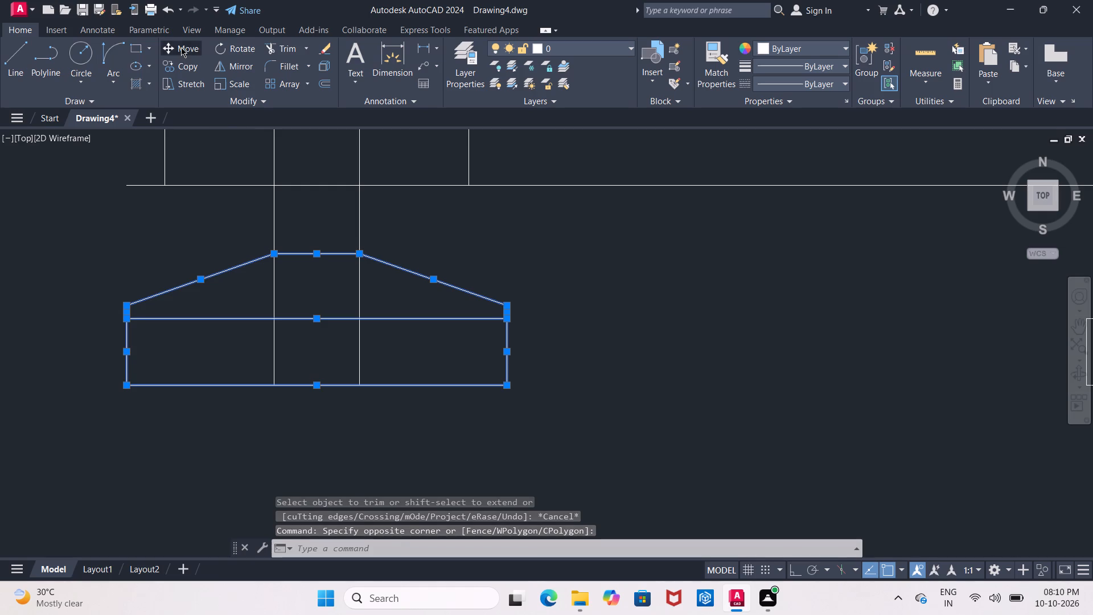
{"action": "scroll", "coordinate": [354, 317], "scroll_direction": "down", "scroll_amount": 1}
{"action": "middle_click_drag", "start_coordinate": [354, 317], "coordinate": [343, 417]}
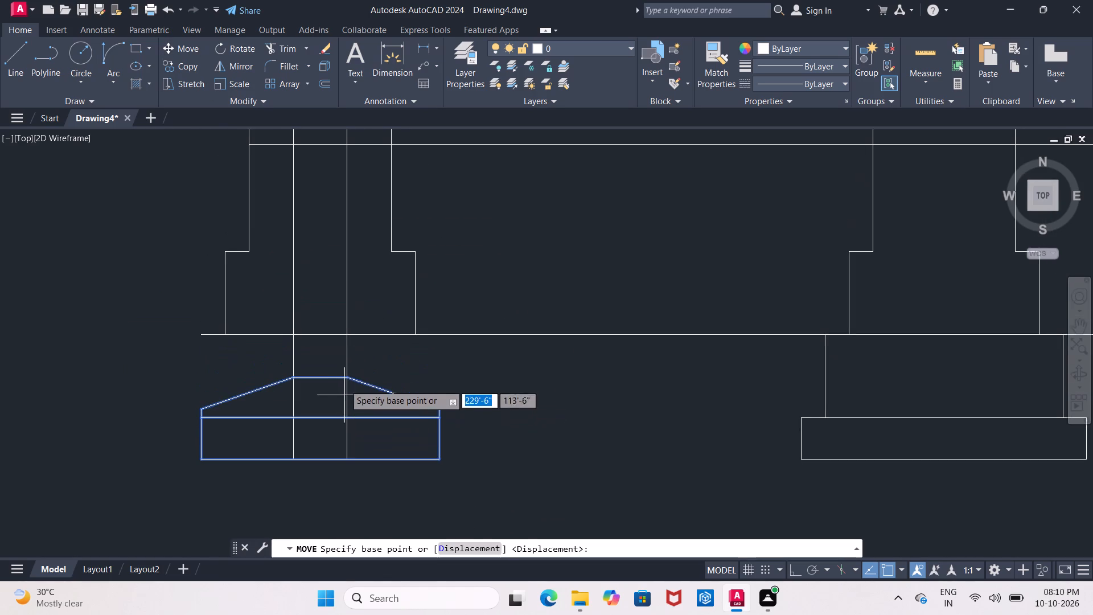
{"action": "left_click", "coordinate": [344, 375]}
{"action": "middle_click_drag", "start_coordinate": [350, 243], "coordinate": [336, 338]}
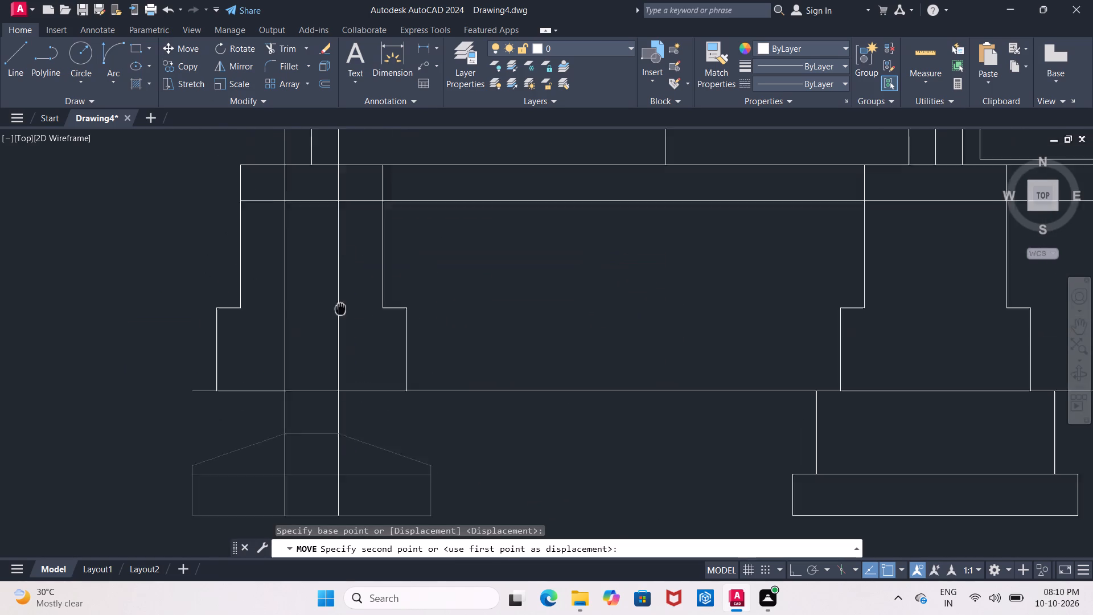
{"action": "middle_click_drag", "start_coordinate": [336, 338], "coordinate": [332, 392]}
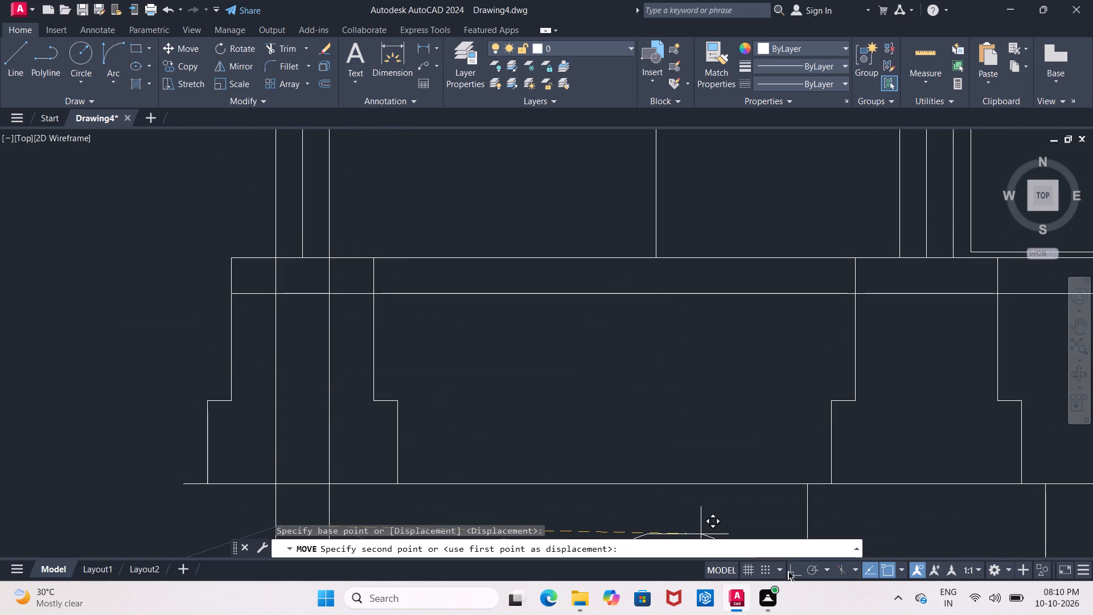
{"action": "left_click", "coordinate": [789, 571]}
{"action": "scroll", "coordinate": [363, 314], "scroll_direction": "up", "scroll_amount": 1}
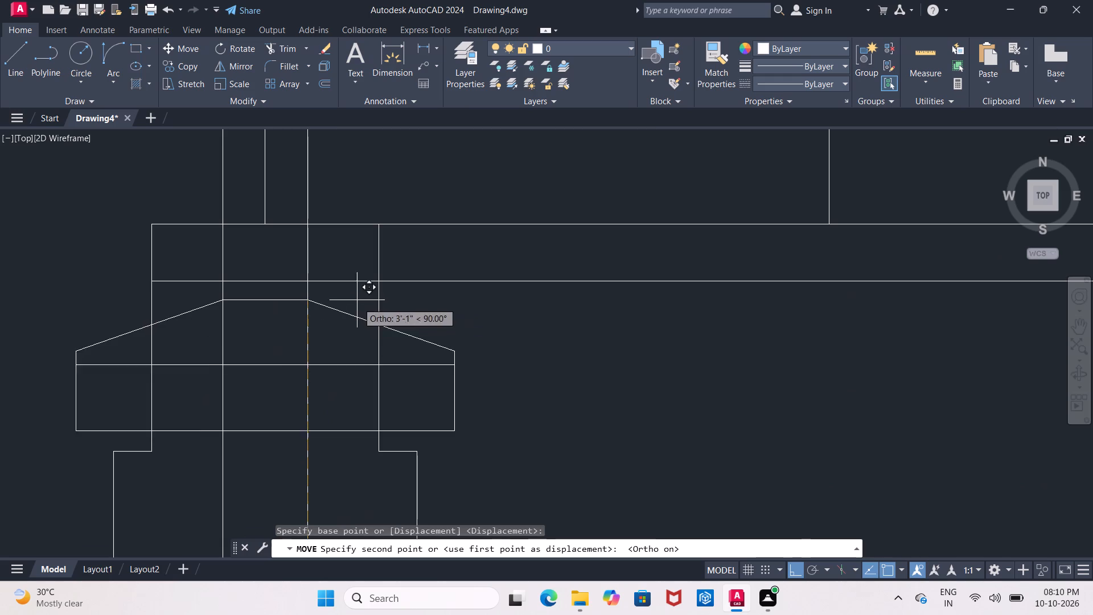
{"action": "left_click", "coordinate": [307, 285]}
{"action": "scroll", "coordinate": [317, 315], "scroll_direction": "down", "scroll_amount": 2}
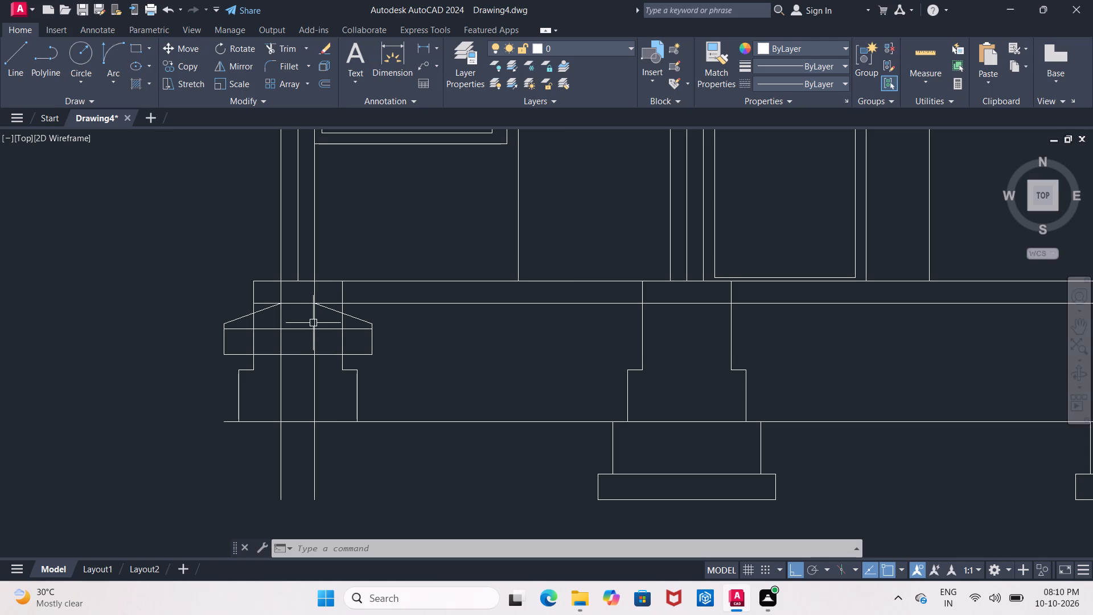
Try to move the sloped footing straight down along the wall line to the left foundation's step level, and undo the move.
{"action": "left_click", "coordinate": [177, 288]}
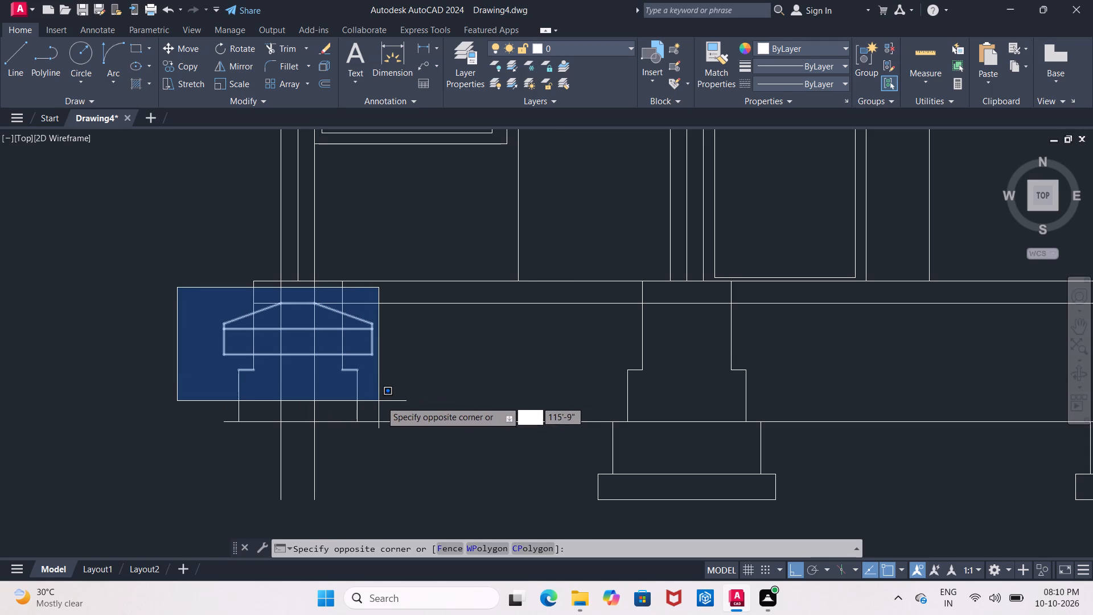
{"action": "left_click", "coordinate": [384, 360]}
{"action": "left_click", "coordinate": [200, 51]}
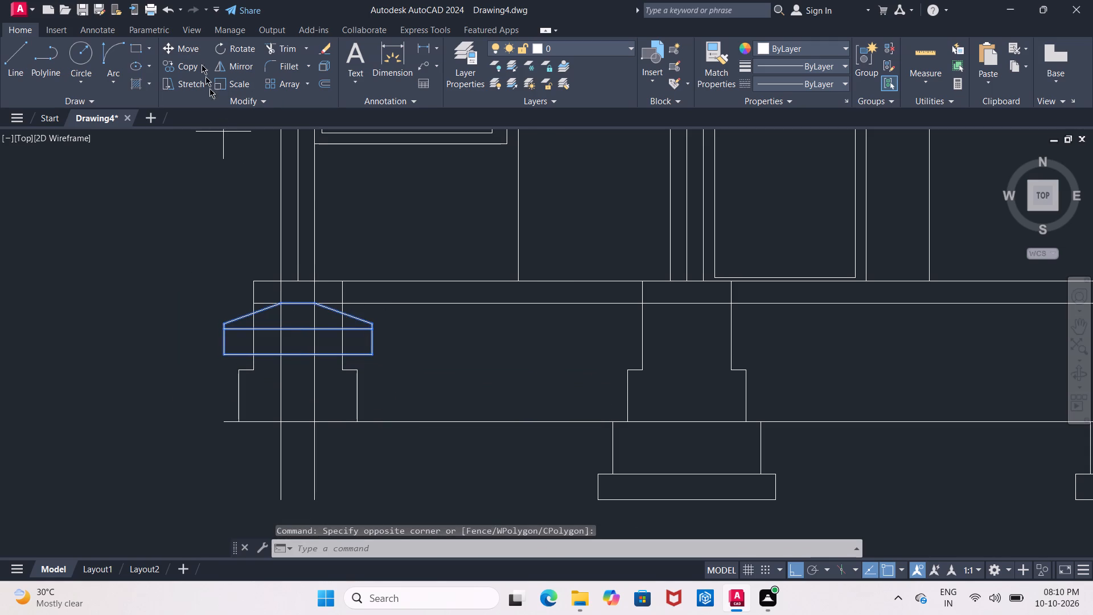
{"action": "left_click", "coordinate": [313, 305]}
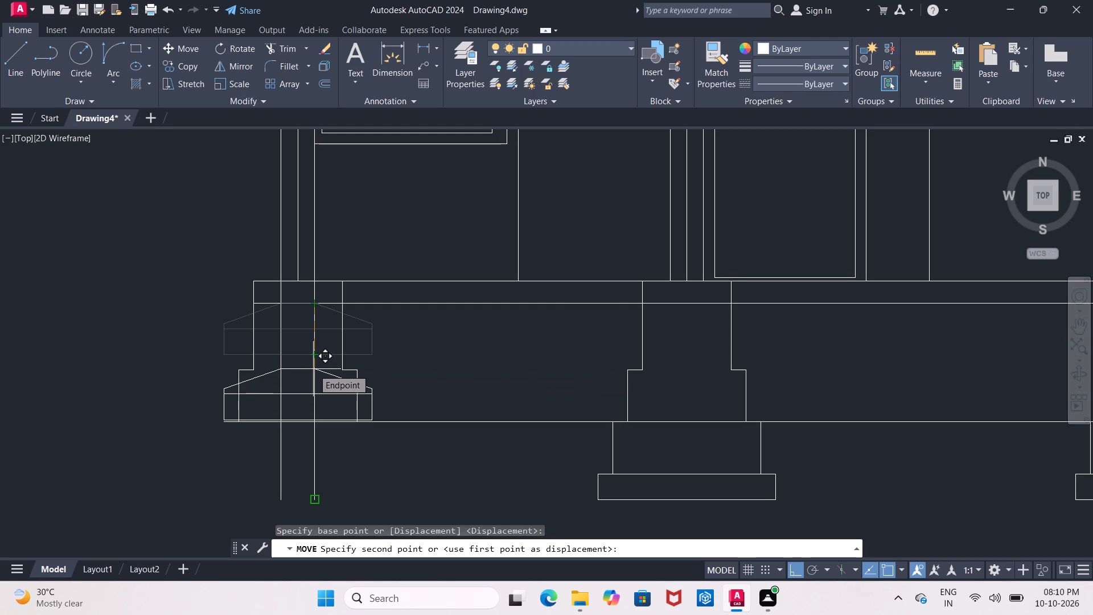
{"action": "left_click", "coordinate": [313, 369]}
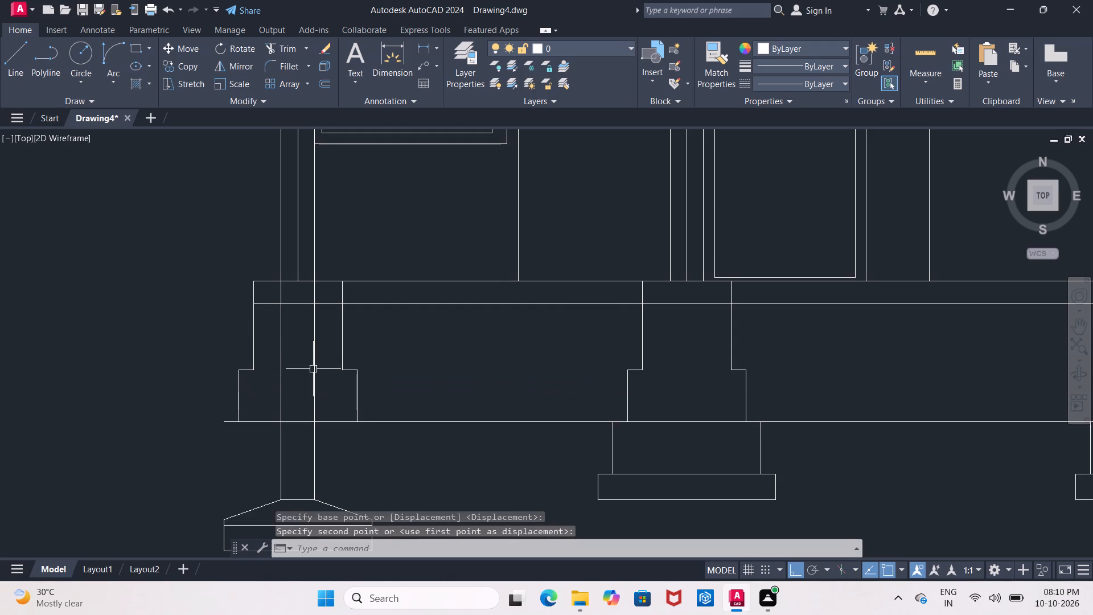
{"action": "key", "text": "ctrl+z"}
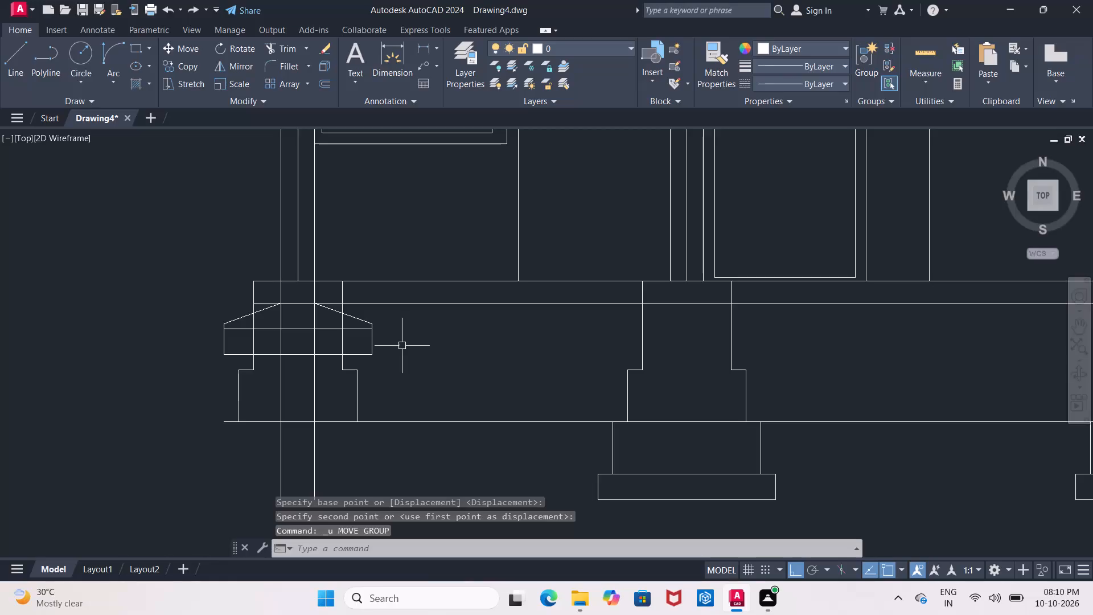
Extend the left foundation's left step edge horizontally across both wall lines to meet the right step edge.
{"action": "middle_click_drag", "start_coordinate": [409, 363], "coordinate": [418, 343]}
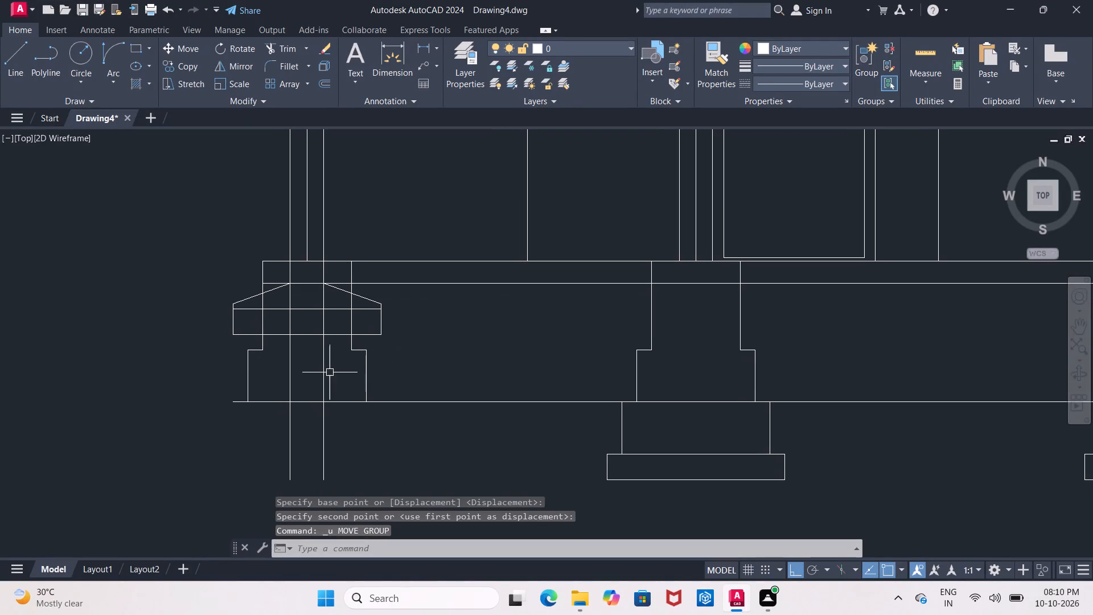
{"action": "key", "text": "Escape"}
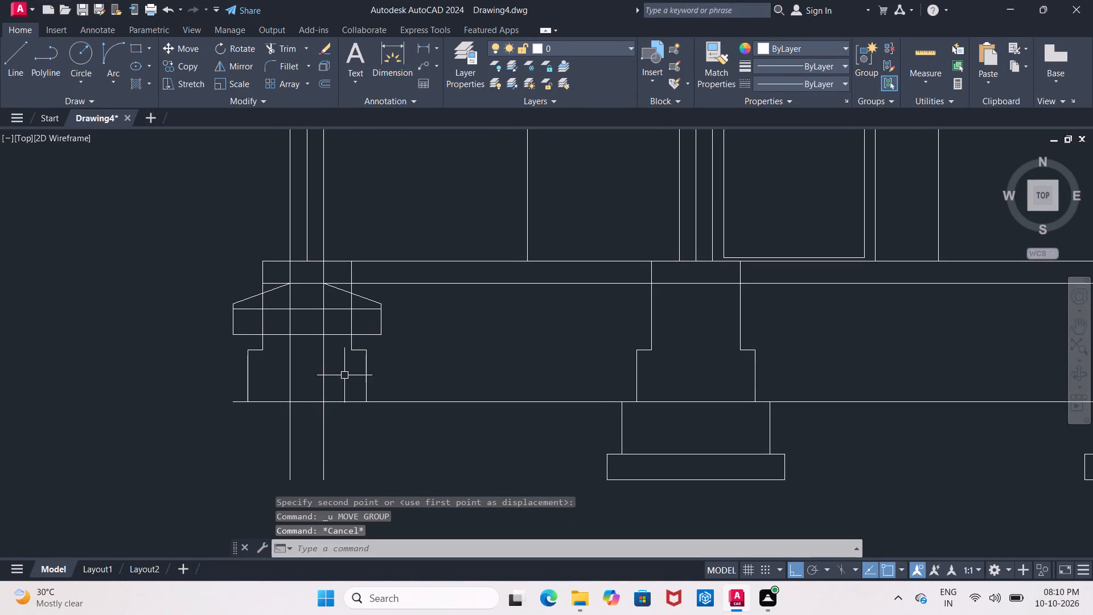
{"action": "type", "text": "ex"}
{"action": "left_click", "coordinate": [385, 404]}
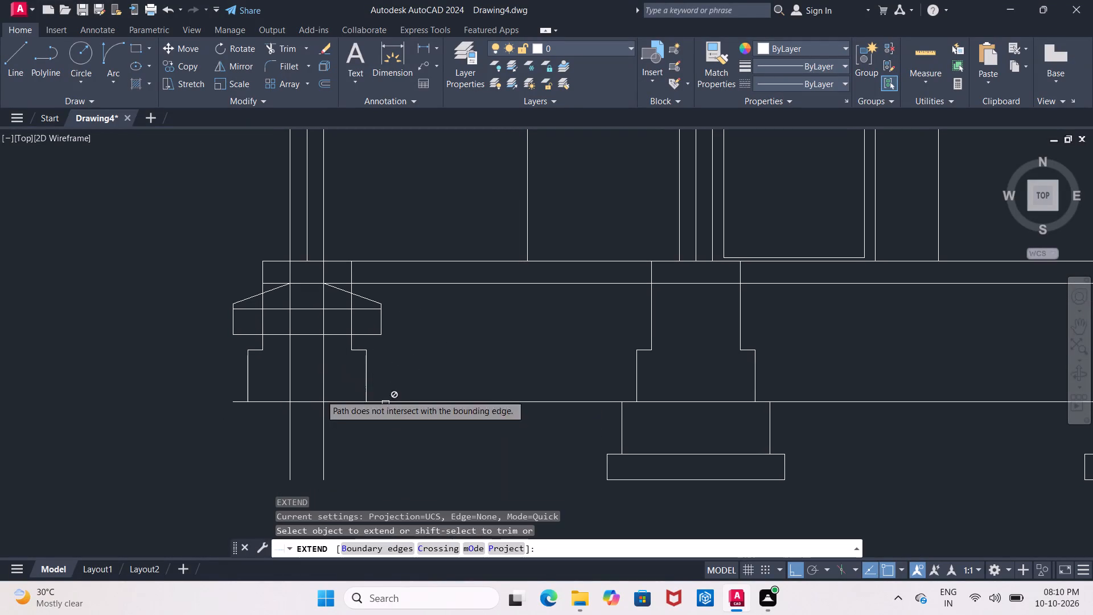
{"action": "scroll", "coordinate": [247, 354], "scroll_direction": "up", "scroll_amount": 2}
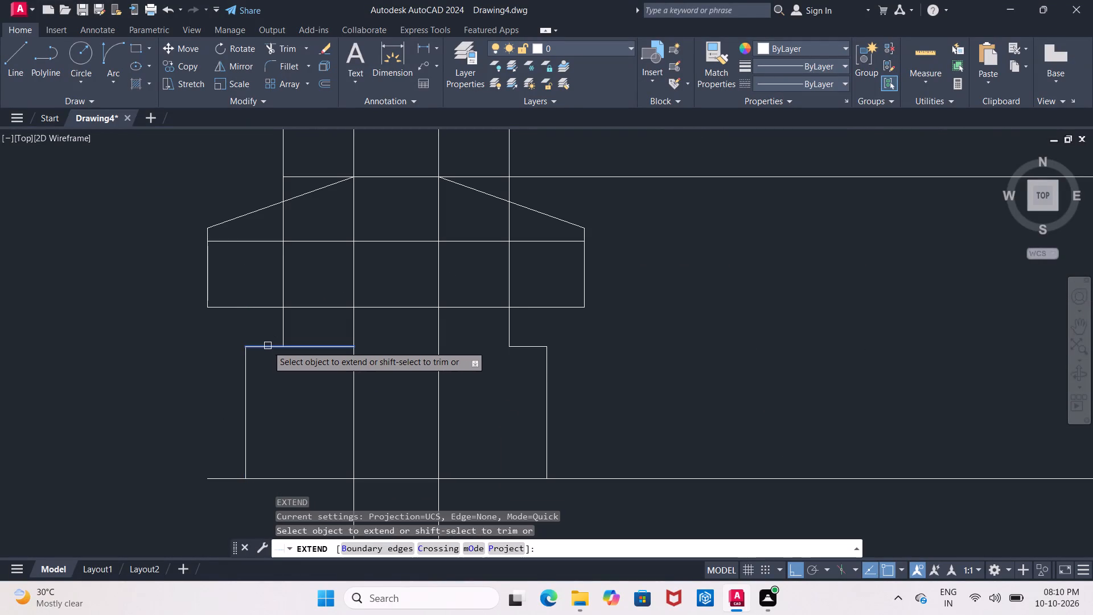
{"action": "left_click", "coordinate": [268, 346]}
{"action": "left_click", "coordinate": [359, 347]}
{"action": "left_click", "coordinate": [339, 345]}
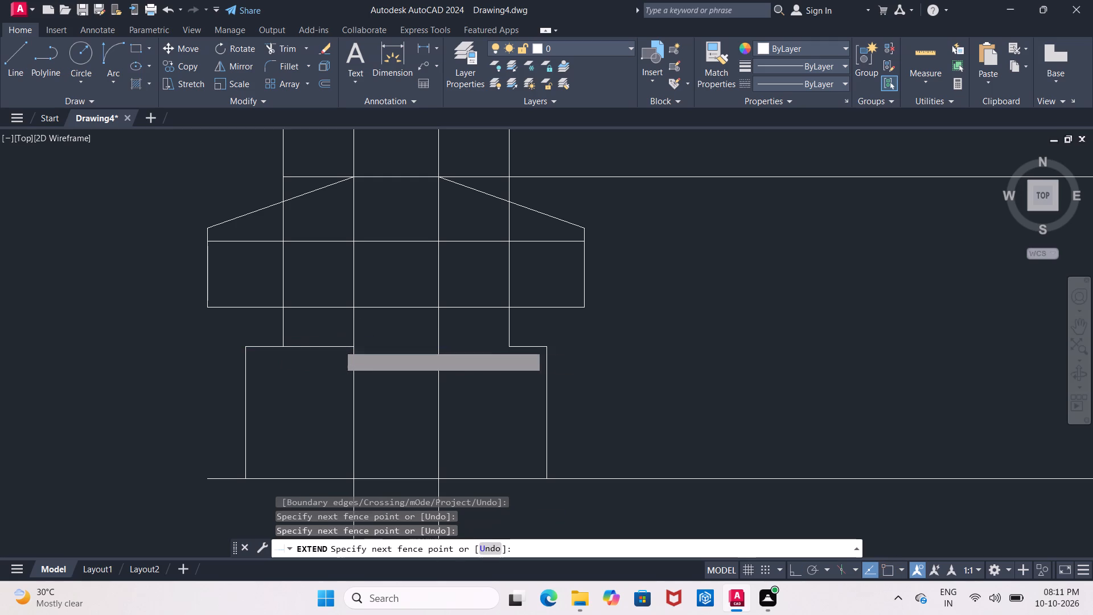
{"action": "left_click", "coordinate": [338, 347]}
{"action": "left_click", "coordinate": [369, 348]}
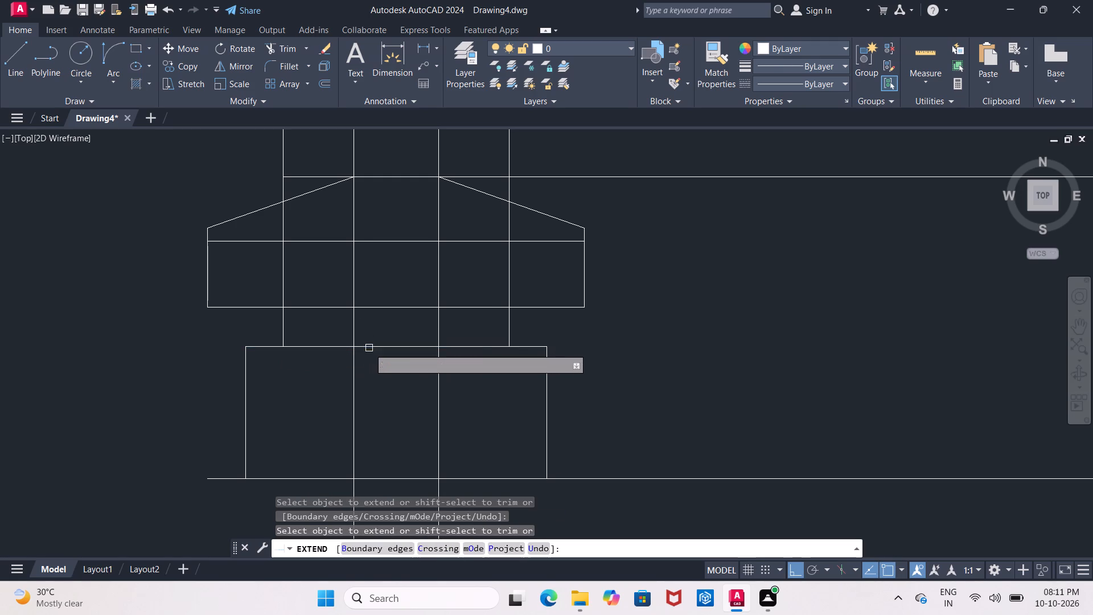
{"action": "key", "text": "Escape"}
Move the sloped footing with its base slab straight down, placing its flat top's right corner where the right wall line meets the step line.
{"action": "scroll", "coordinate": [576, 365], "scroll_direction": "down", "scroll_amount": 1}
{"action": "middle_click_drag", "start_coordinate": [576, 365], "coordinate": [543, 391]}
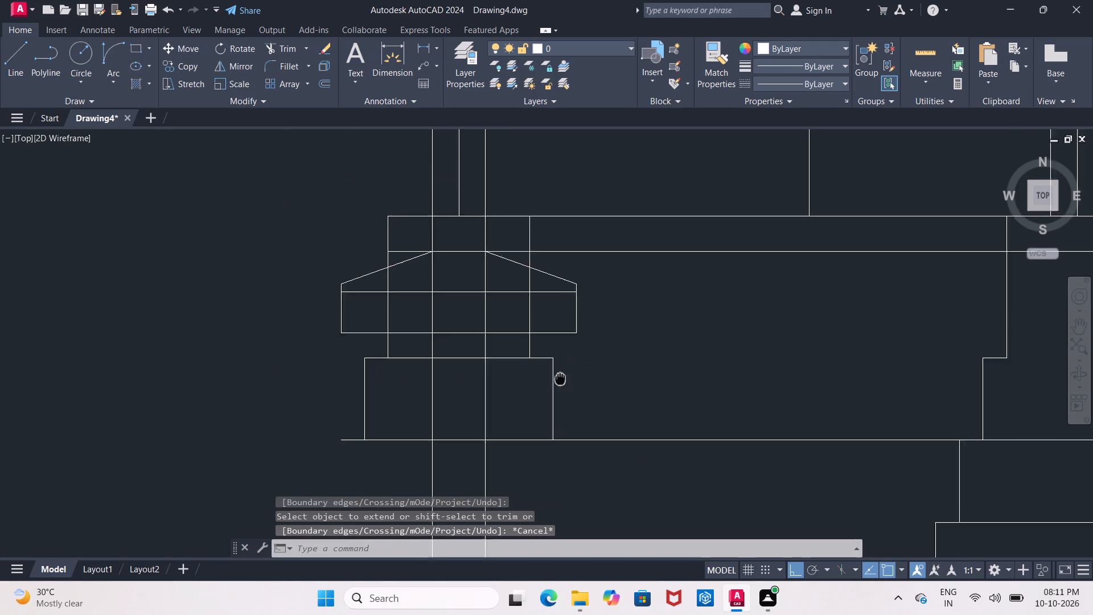
{"action": "middle_click_drag", "start_coordinate": [543, 391], "coordinate": [496, 421]}
{"action": "left_click_drag", "start_coordinate": [190, 286], "coordinate": [190, 302]}
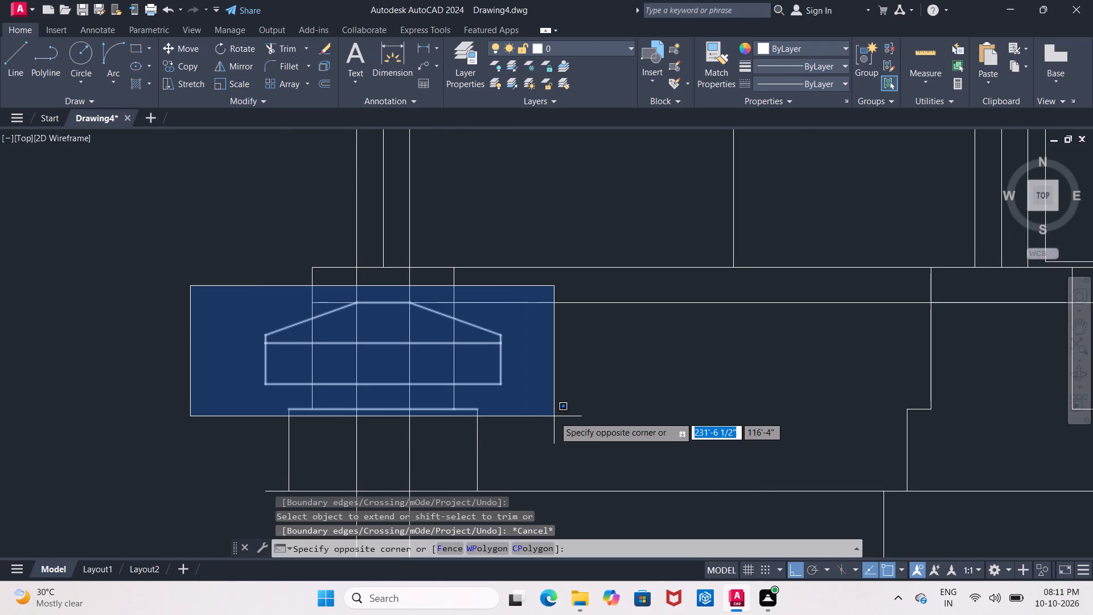
{"action": "left_click", "coordinate": [553, 397]}
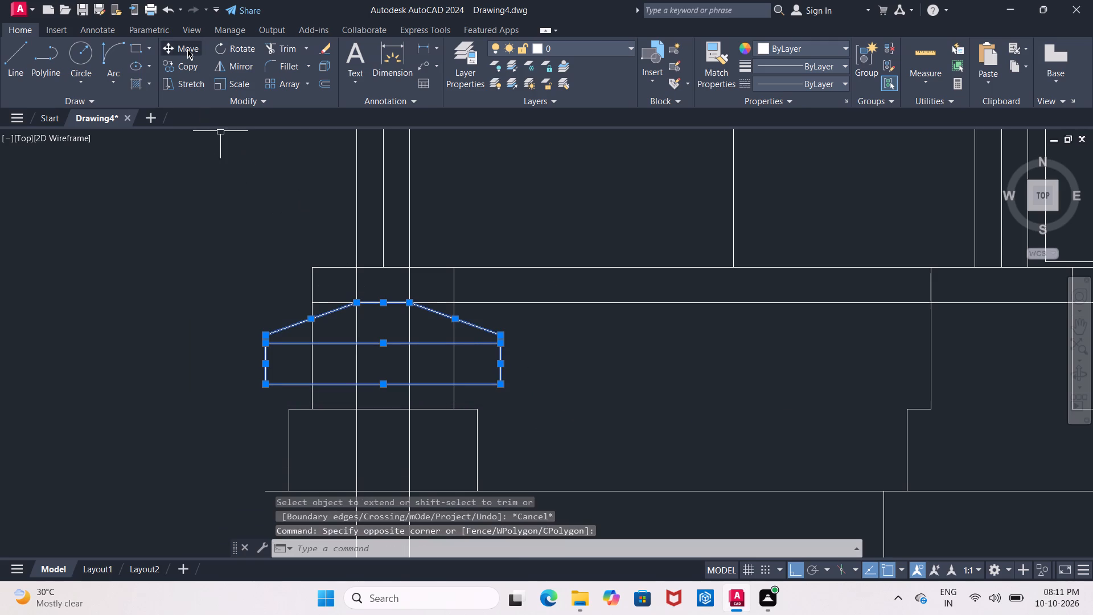
{"action": "left_click", "coordinate": [187, 48]}
{"action": "left_click", "coordinate": [409, 301]}
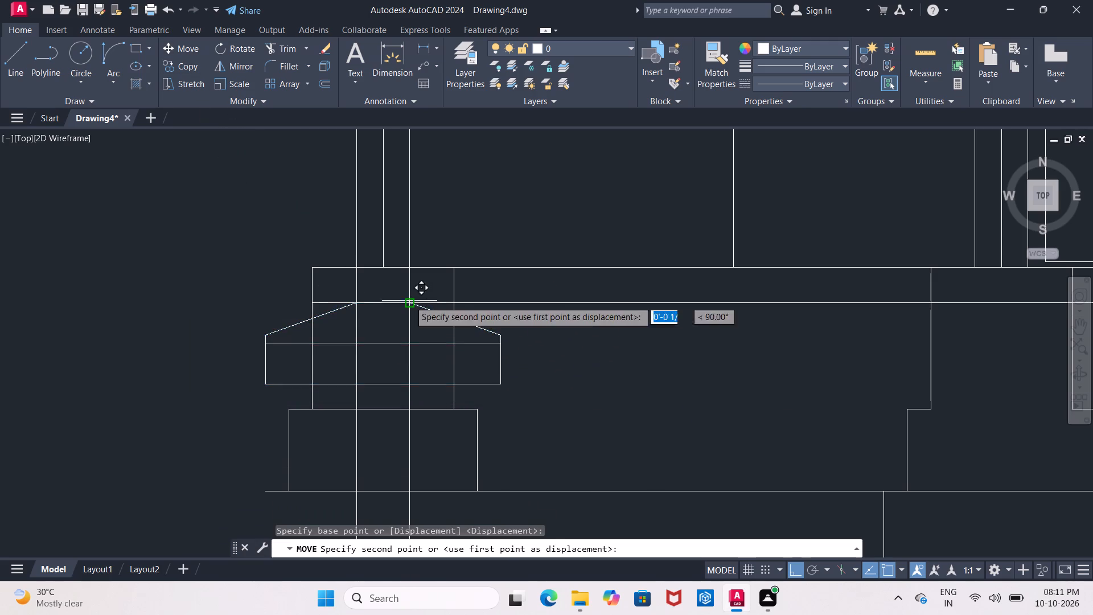
{"action": "left_click", "coordinate": [410, 411]}
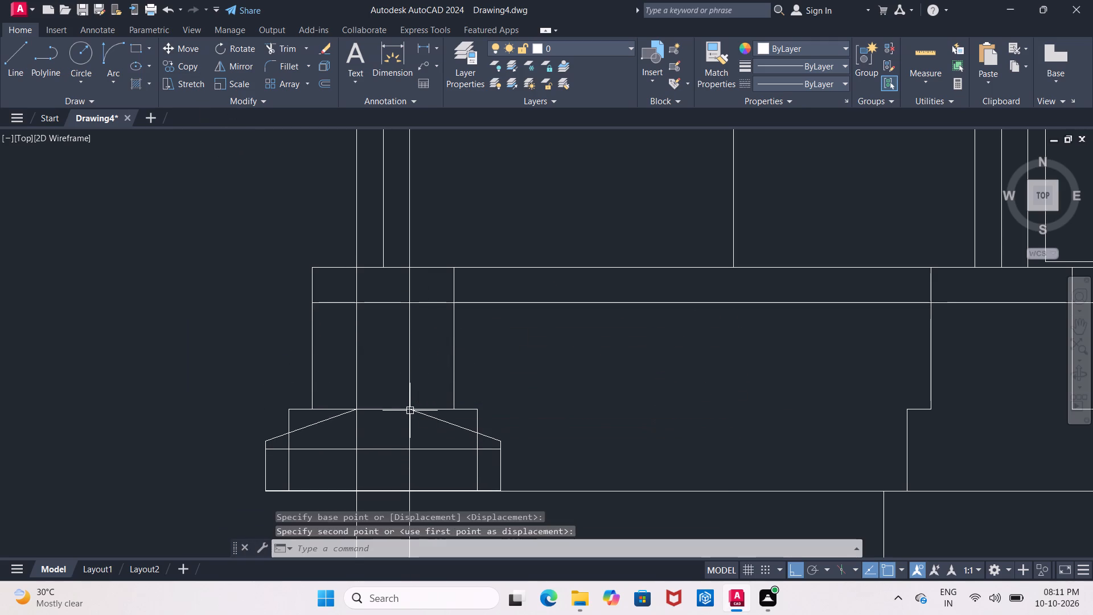
{"action": "key", "text": "Escape"}
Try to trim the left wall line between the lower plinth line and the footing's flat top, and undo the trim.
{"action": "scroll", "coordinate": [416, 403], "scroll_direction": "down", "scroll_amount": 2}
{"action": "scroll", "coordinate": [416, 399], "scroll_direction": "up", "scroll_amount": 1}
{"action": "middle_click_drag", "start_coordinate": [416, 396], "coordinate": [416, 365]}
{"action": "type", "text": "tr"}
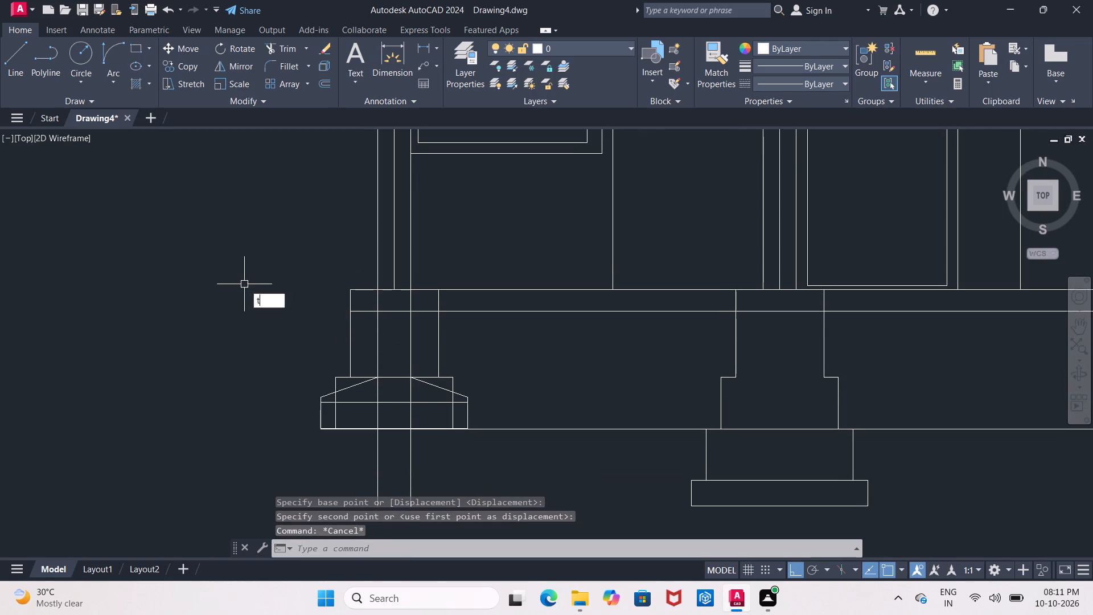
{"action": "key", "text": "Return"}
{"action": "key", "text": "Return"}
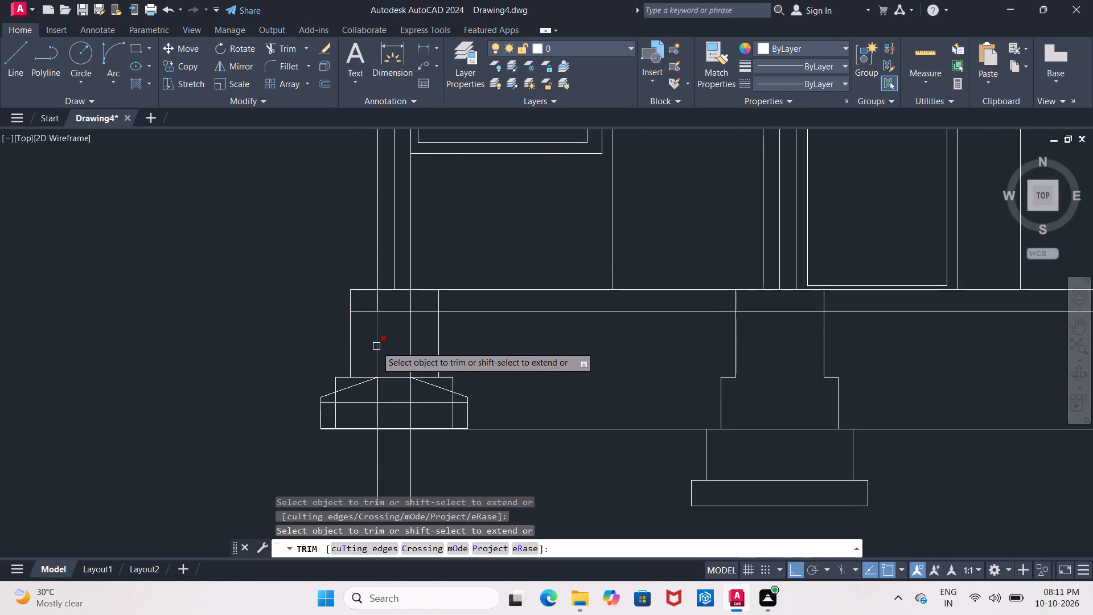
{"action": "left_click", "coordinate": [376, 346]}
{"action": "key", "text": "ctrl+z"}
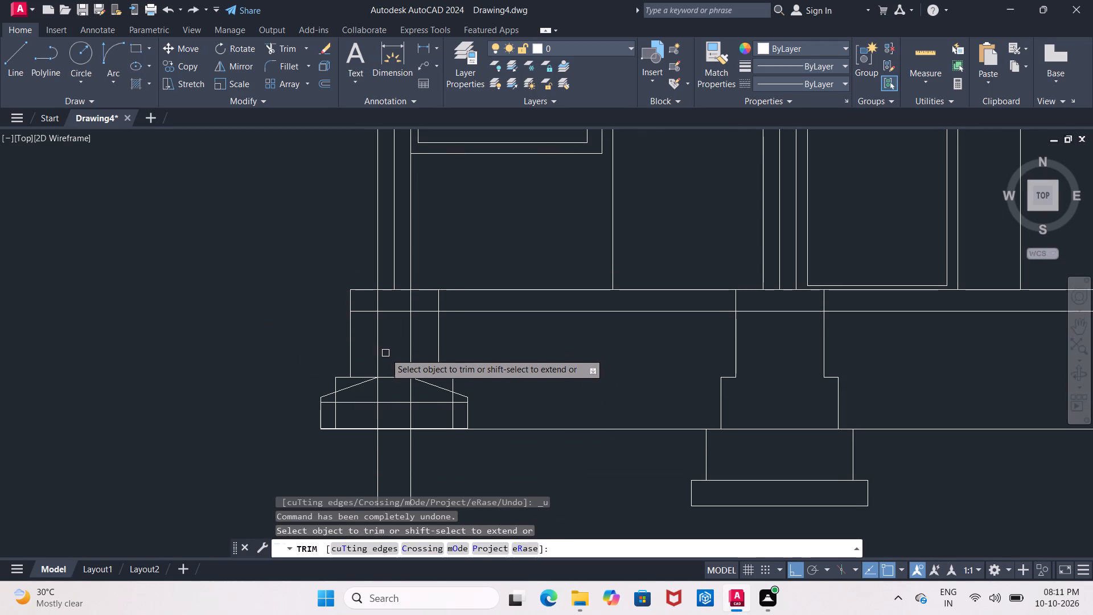
Trim the left foundation's two vertical sides between the lower plinth line and the step level.
{"action": "left_click", "coordinate": [350, 351]}
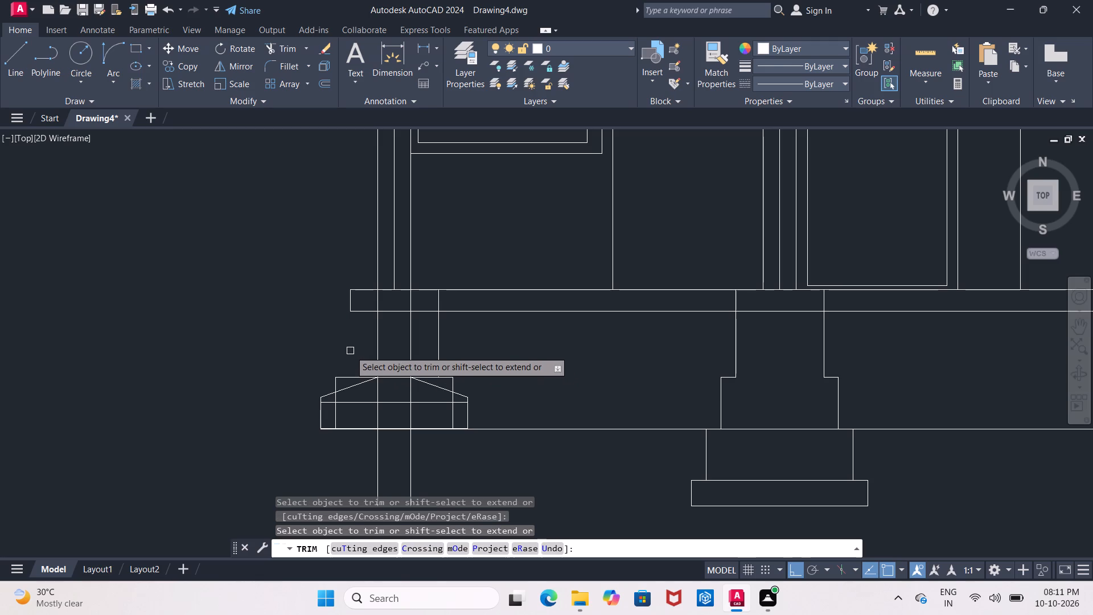
{"action": "left_click", "coordinate": [437, 342]}
Trim the old foundation's right step edge and right vertical side where they overlap the sloped footing.
{"action": "scroll", "coordinate": [437, 342], "scroll_direction": "down", "scroll_amount": 1}
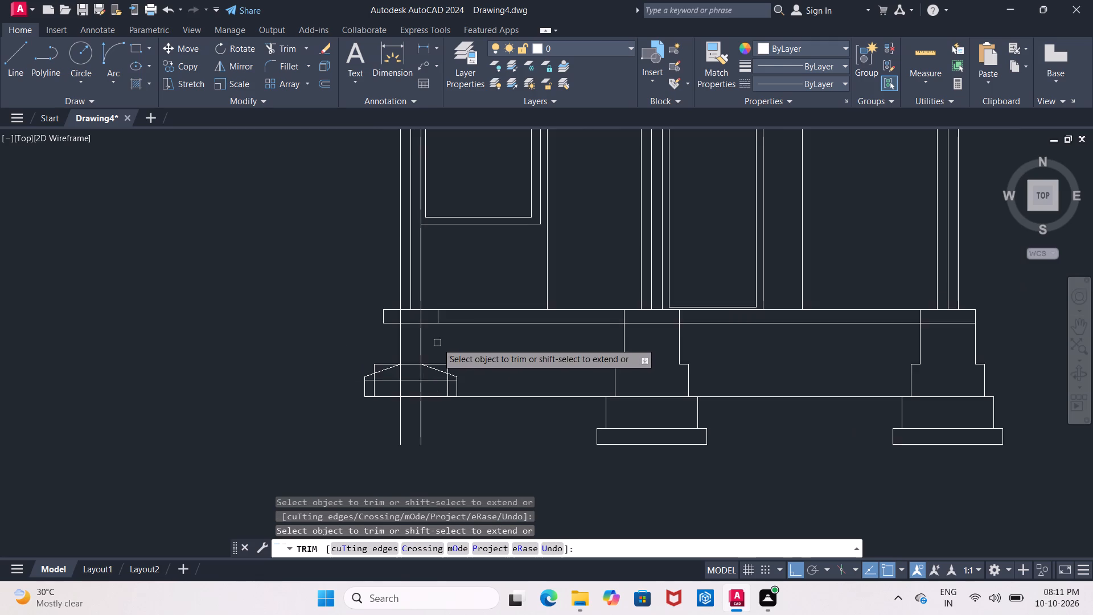
{"action": "middle_click_drag", "start_coordinate": [437, 343], "coordinate": [433, 321]}
{"action": "scroll", "coordinate": [433, 334], "scroll_direction": "up", "scroll_amount": 3}
{"action": "middle_click_drag", "start_coordinate": [433, 334], "coordinate": [429, 296]}
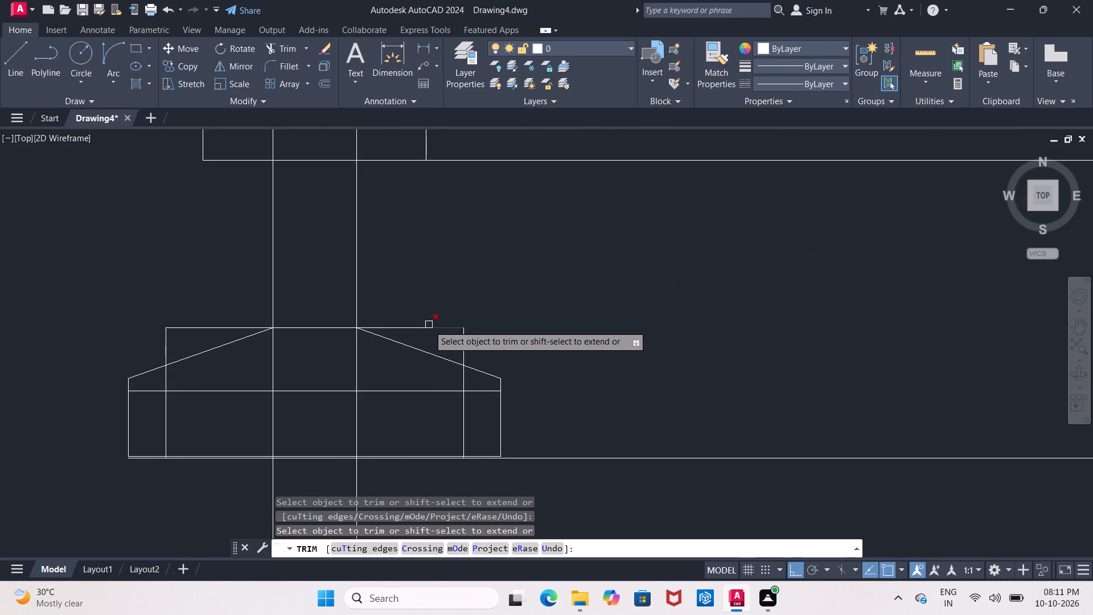
{"action": "left_click", "coordinate": [429, 326]}
{"action": "left_click", "coordinate": [459, 337]}
{"action": "left_click_drag", "start_coordinate": [394, 329], "coordinate": [394, 327]}
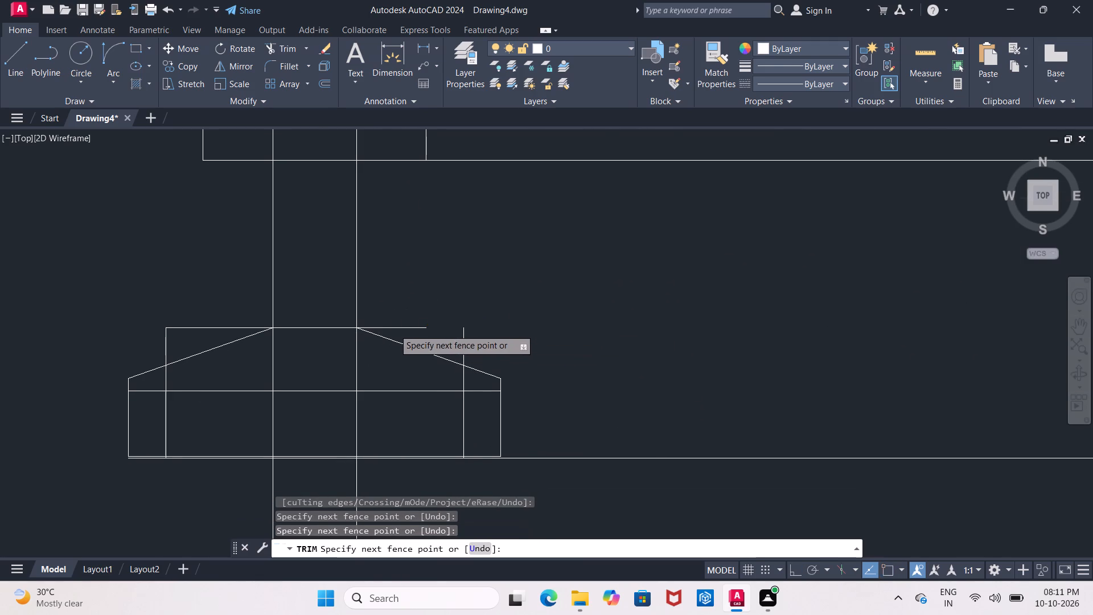
{"action": "left_click_drag", "start_coordinate": [394, 327], "coordinate": [393, 324]}
{"action": "left_click", "coordinate": [392, 327]}
{"action": "left_click", "coordinate": [463, 341]}
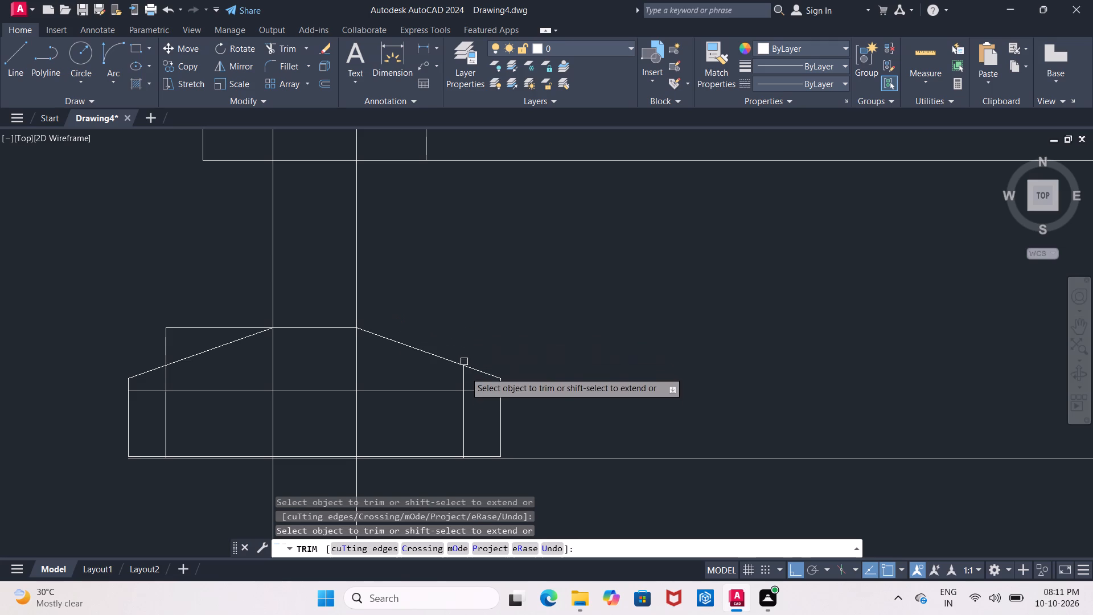
{"action": "left_click", "coordinate": [466, 380]}
{"action": "left_click", "coordinate": [463, 430]}
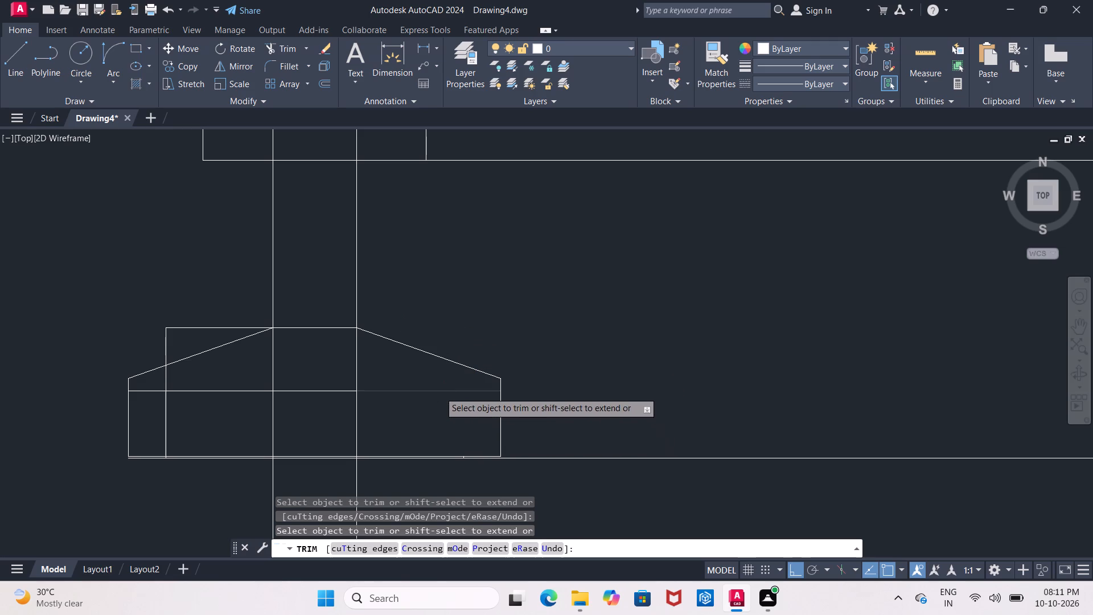
Trim away all segments of the horizontal line crossing the inside of the sloped footing.
{"action": "left_click", "coordinate": [439, 392]}
{"action": "left_click", "coordinate": [294, 390]}
{"action": "left_click", "coordinate": [213, 389]}
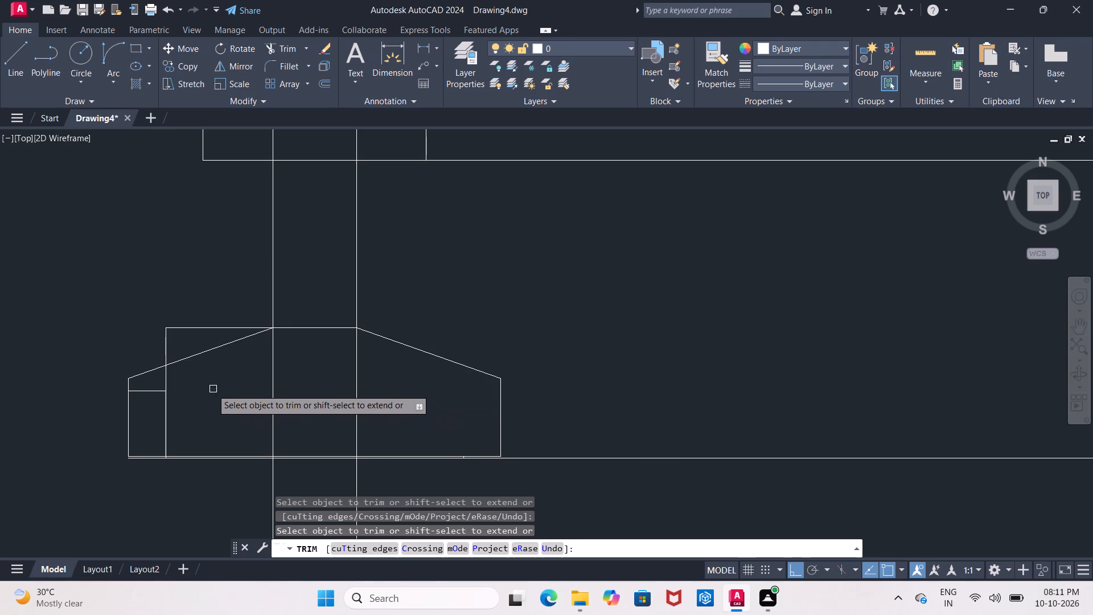
{"action": "left_click", "coordinate": [144, 392]}
Trim the old foundation's left step edge and left vertical side around and inside the sloped footing.
{"action": "left_click", "coordinate": [165, 349]}
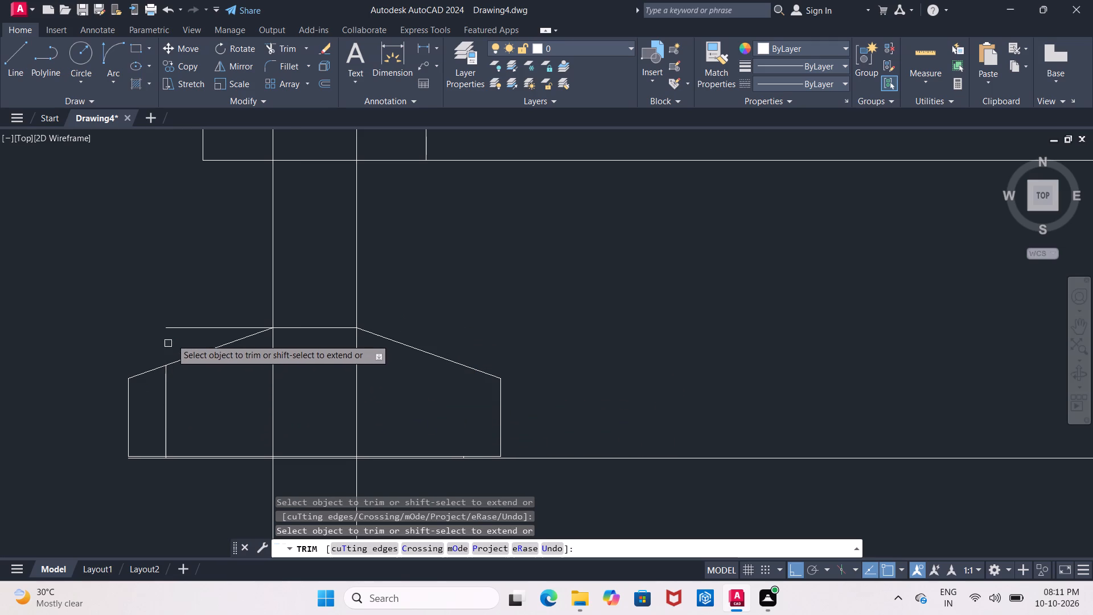
{"action": "left_click", "coordinate": [181, 330]}
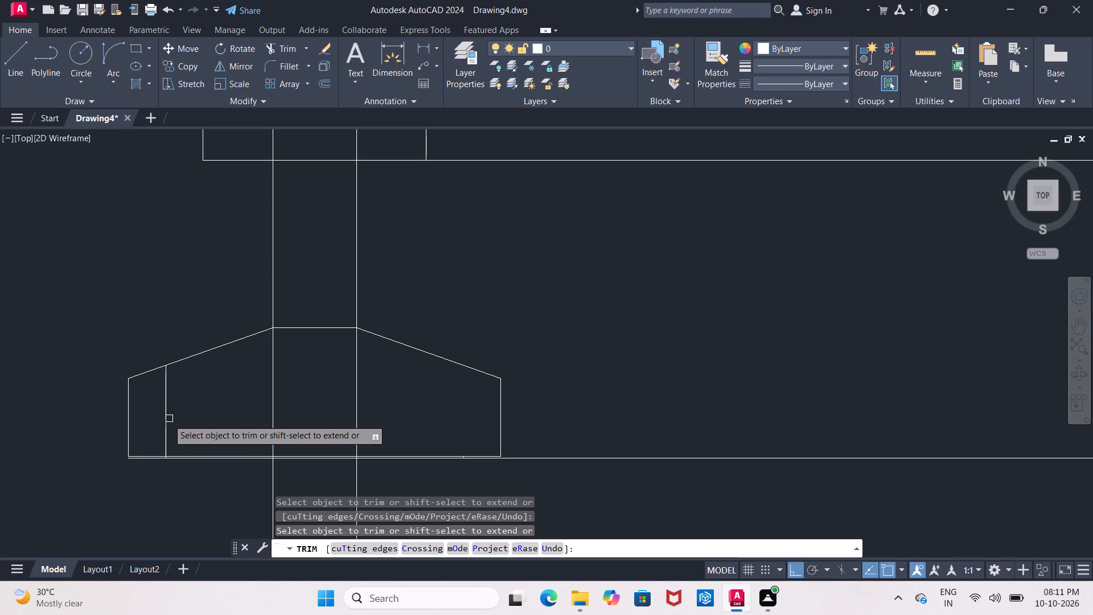
{"action": "left_click", "coordinate": [164, 420]}
Trim both wall lines below the sloped footing and inside it, ending them at its flat top.
{"action": "scroll", "coordinate": [178, 451], "scroll_direction": "up", "scroll_amount": 2}
{"action": "middle_click_drag", "start_coordinate": [203, 413], "coordinate": [257, 317]}
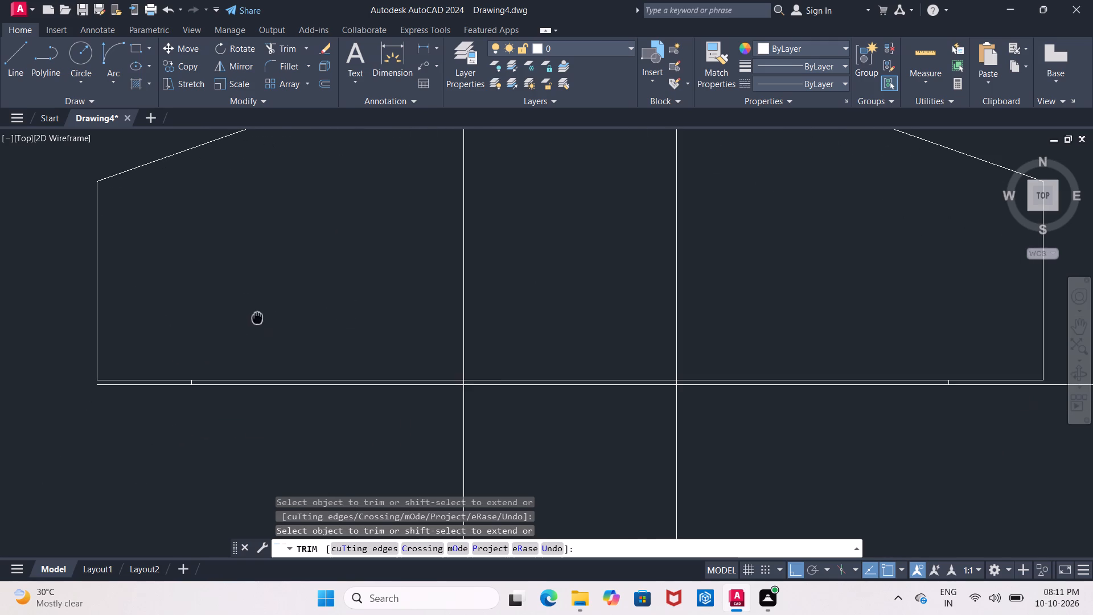
{"action": "scroll", "coordinate": [290, 350], "scroll_direction": "down", "scroll_amount": 3}
{"action": "middle_click_drag", "start_coordinate": [311, 321], "coordinate": [291, 340]}
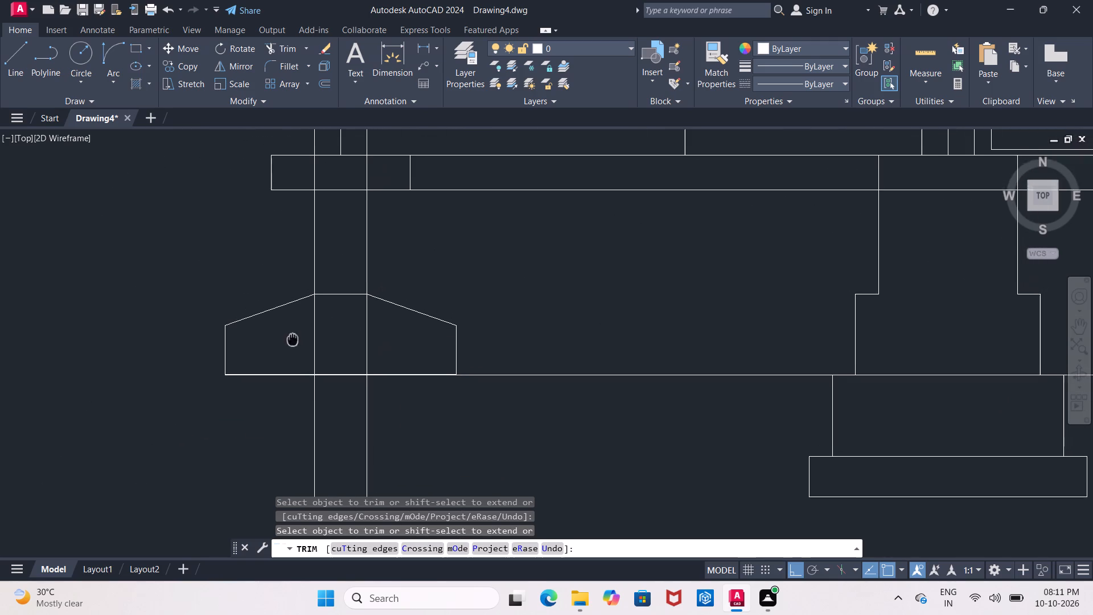
{"action": "left_click_drag", "start_coordinate": [232, 431], "coordinate": [424, 437]}
{"action": "left_click_drag", "start_coordinate": [283, 323], "coordinate": [341, 326]}
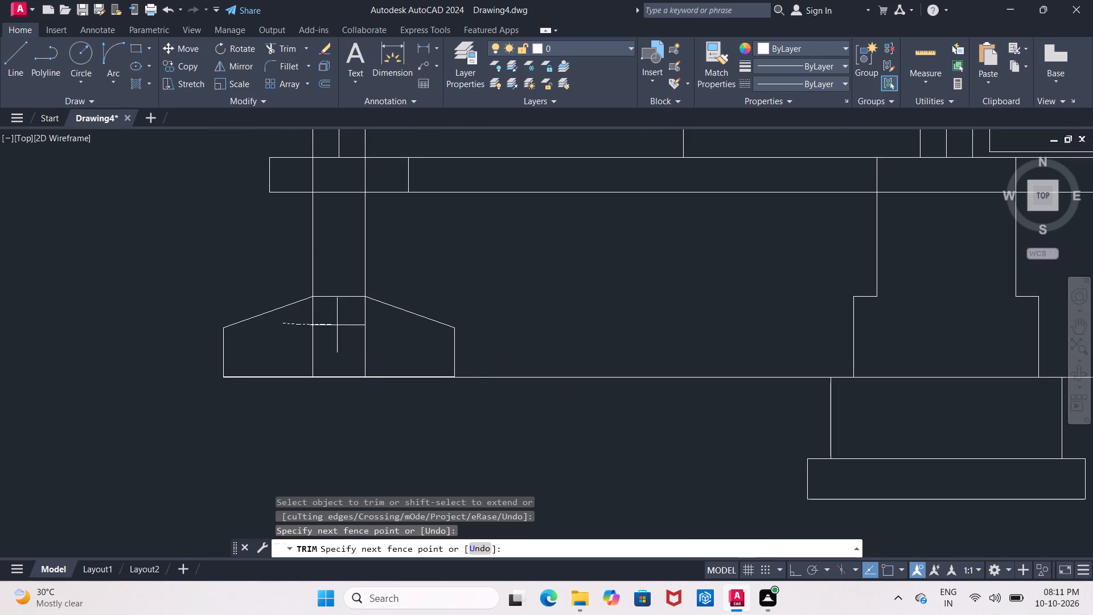
{"action": "left_click_drag", "start_coordinate": [341, 326], "coordinate": [381, 338]}
{"action": "middle_click_drag", "start_coordinate": [367, 339], "coordinate": [363, 366]}
{"action": "scroll", "coordinate": [367, 339], "scroll_direction": "down", "scroll_amount": 1}
{"action": "scroll", "coordinate": [363, 366], "scroll_direction": "up", "scroll_amount": 1}
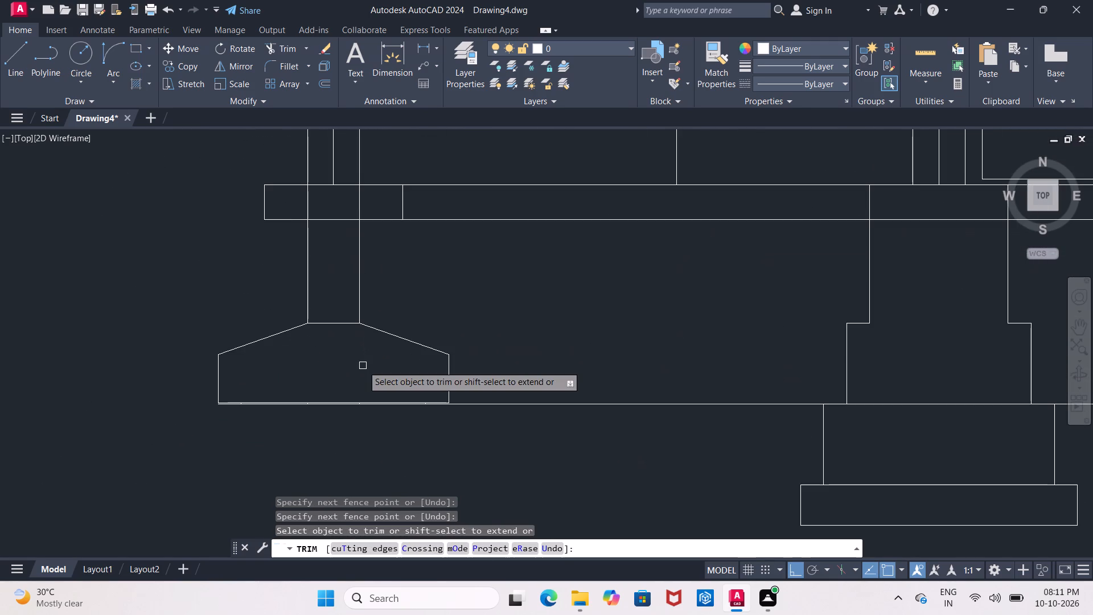
{"action": "middle_click_drag", "start_coordinate": [363, 362], "coordinate": [372, 342]}
{"action": "middle_click_drag", "start_coordinate": [314, 346], "coordinate": [358, 350]}
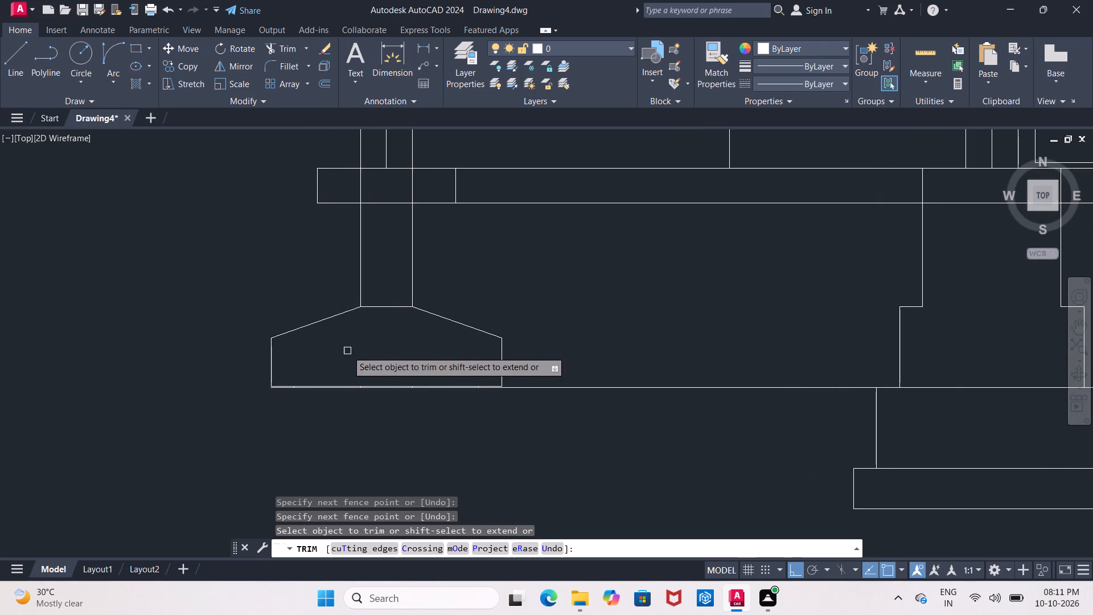
{"action": "key", "text": "Escape"}
Draw a horizontal line between the sloped footing's left and right shoulder corners, separating the slopes from the base slab.
{"action": "left_click", "coordinate": [23, 73]}
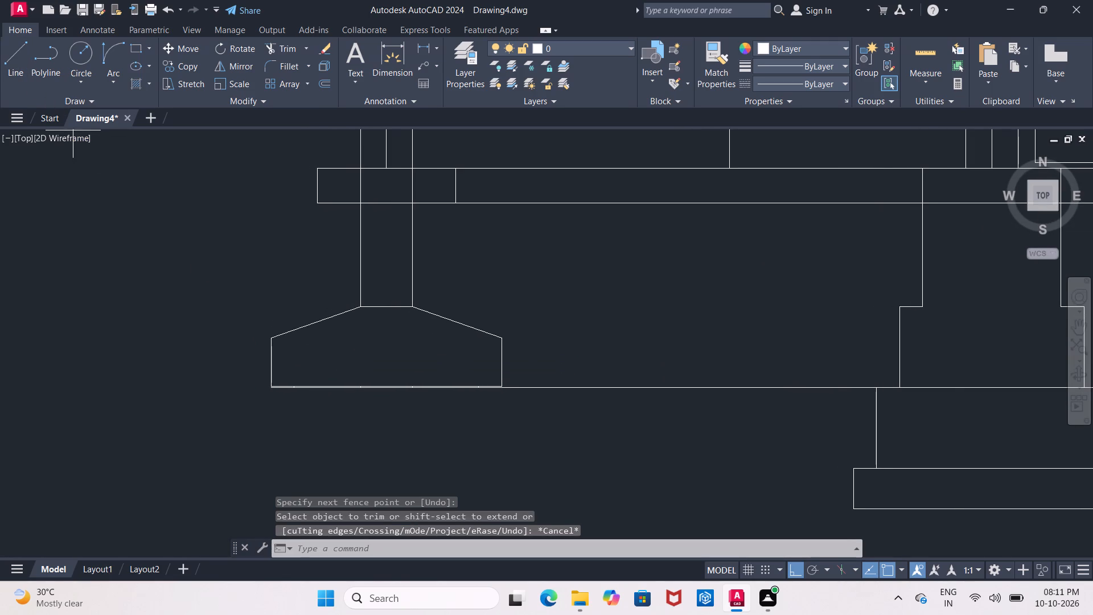
{"action": "scroll", "coordinate": [238, 300], "scroll_direction": "up", "scroll_amount": 2}
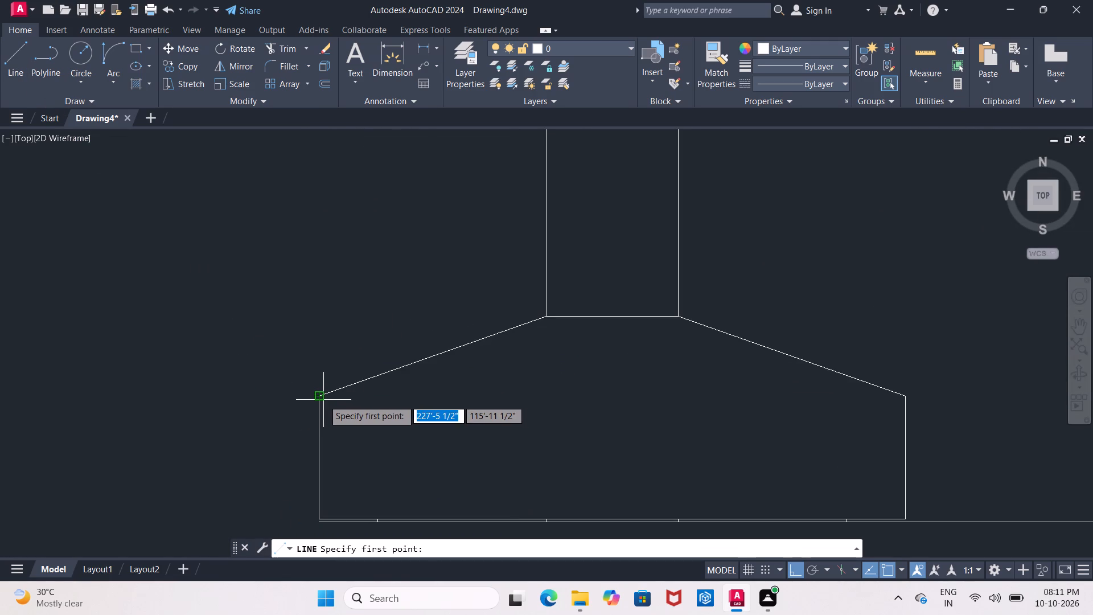
{"action": "left_click", "coordinate": [320, 398]}
{"action": "middle_click_drag", "start_coordinate": [573, 389], "coordinate": [153, 380]}
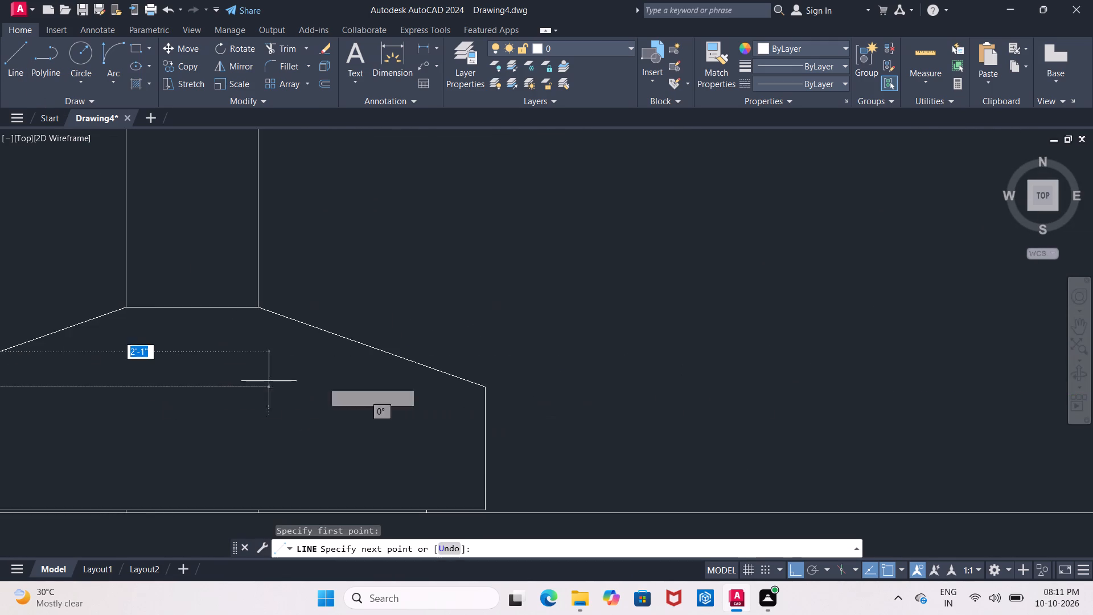
{"action": "left_click", "coordinate": [486, 386]}
{"action": "key", "text": "Escape"}
Erase the long horizontal line running just below the sloped footing's base towards the other foundations.
{"action": "scroll", "coordinate": [487, 382], "scroll_direction": "down", "scroll_amount": 3}
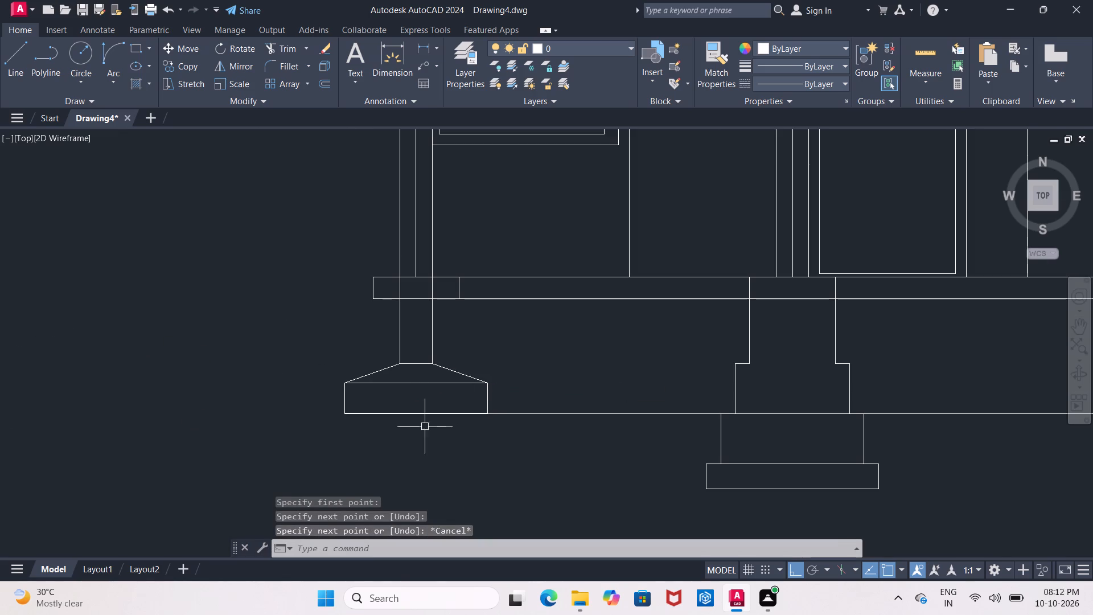
{"action": "scroll", "coordinate": [414, 433], "scroll_direction": "up", "scroll_amount": 1}
{"action": "middle_click_drag", "start_coordinate": [414, 433], "coordinate": [418, 424]}
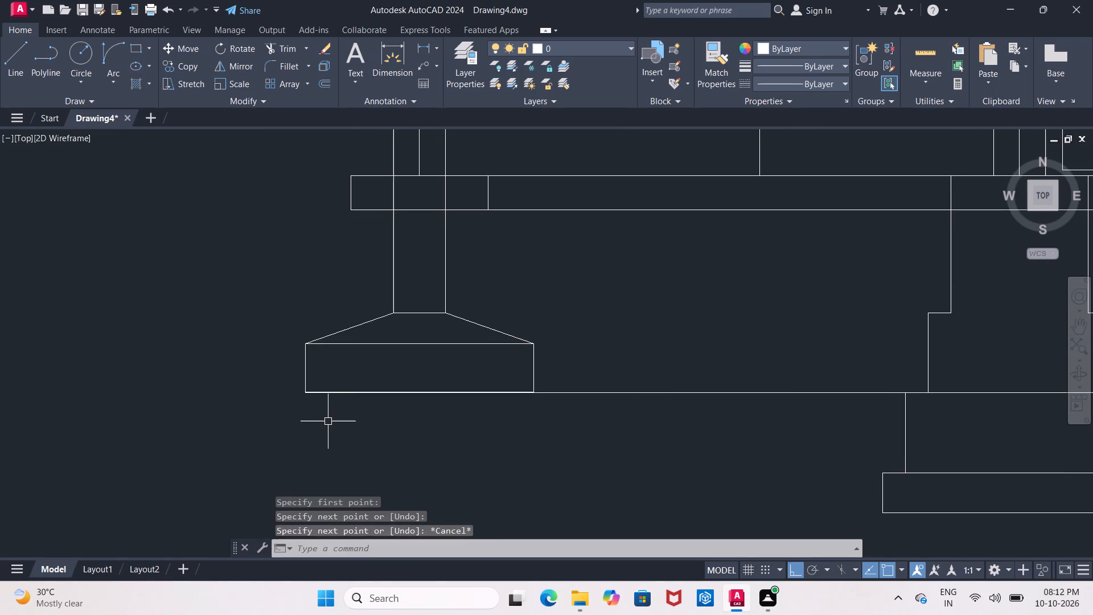
{"action": "scroll", "coordinate": [328, 421], "scroll_direction": "up", "scroll_amount": 1}
{"action": "middle_click_drag", "start_coordinate": [324, 423], "coordinate": [303, 431]}
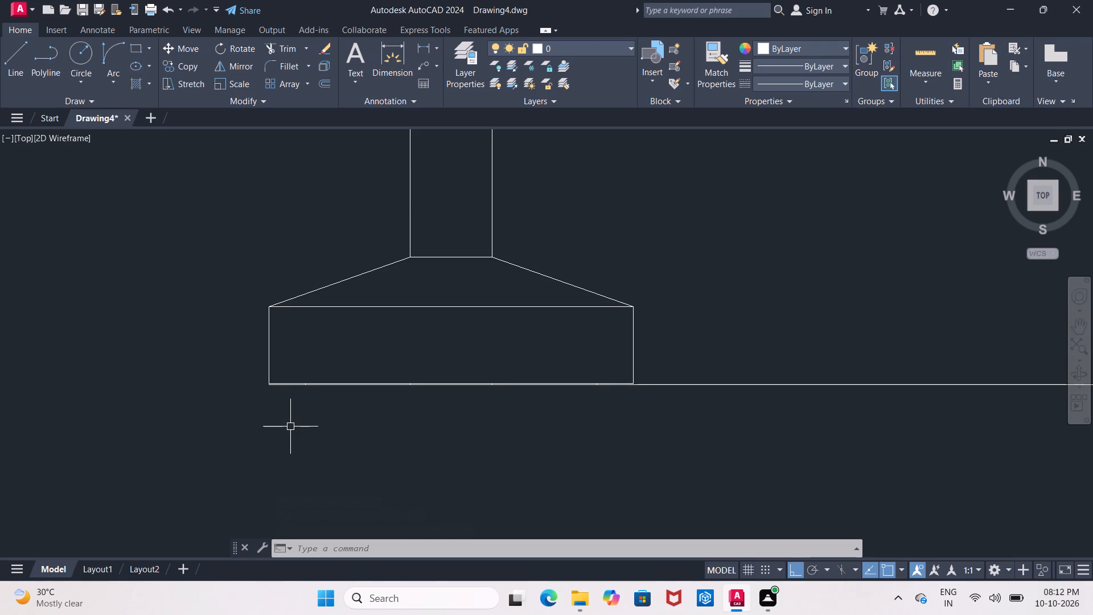
{"action": "scroll", "coordinate": [282, 403], "scroll_direction": "up", "scroll_amount": 2}
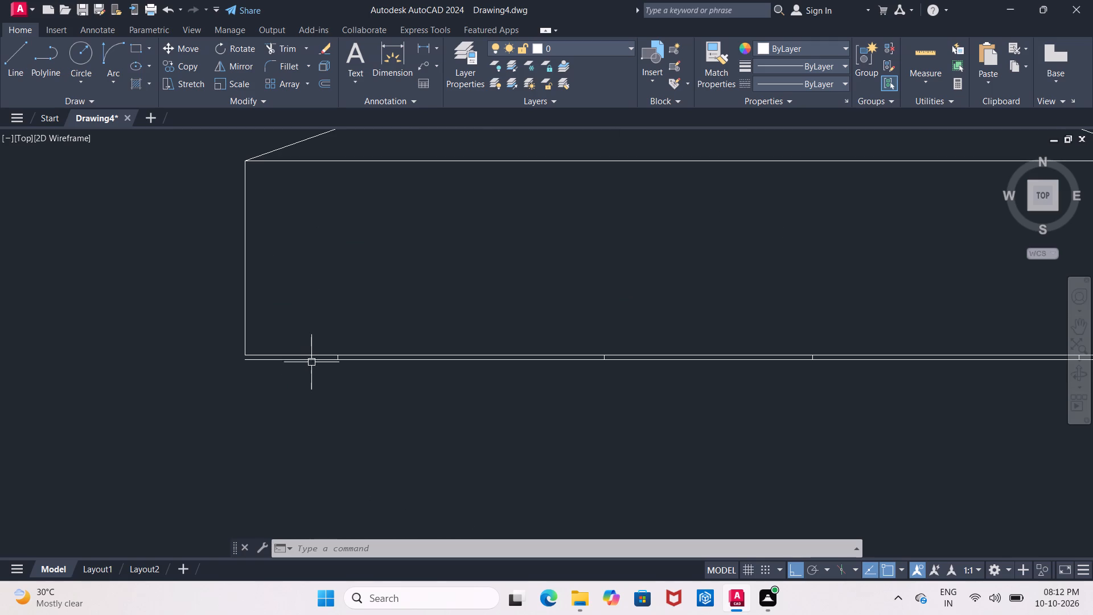
{"action": "left_click", "coordinate": [311, 360]}
{"action": "key", "text": "Delete"}
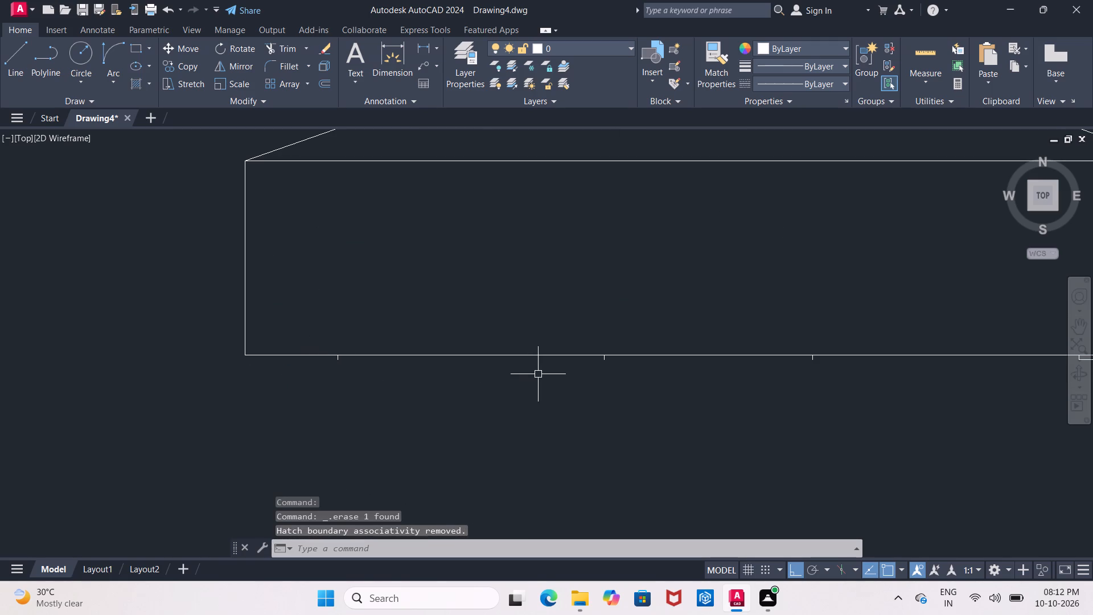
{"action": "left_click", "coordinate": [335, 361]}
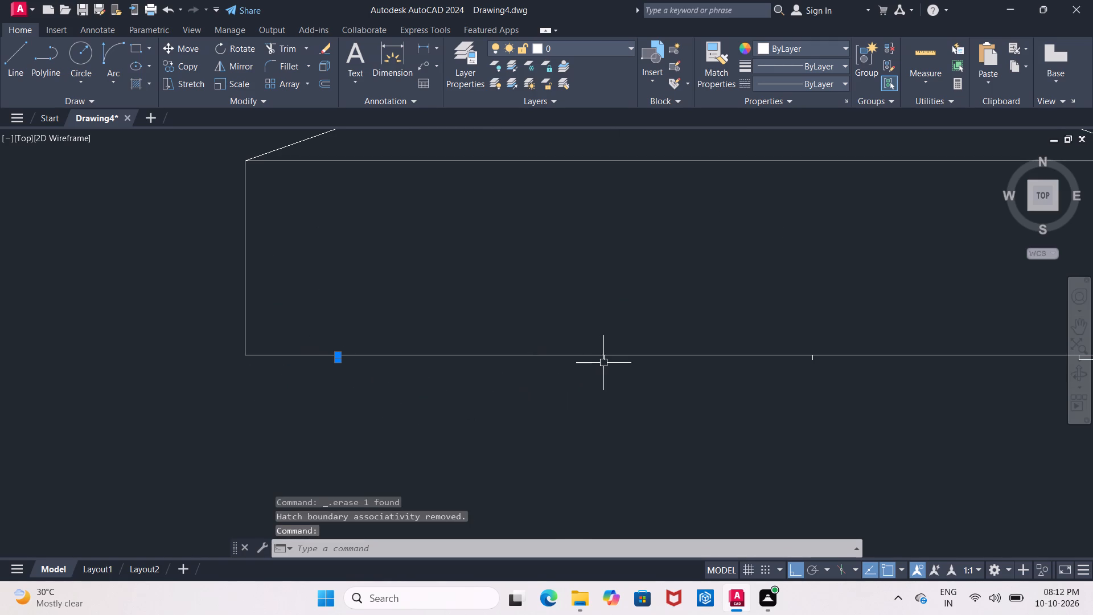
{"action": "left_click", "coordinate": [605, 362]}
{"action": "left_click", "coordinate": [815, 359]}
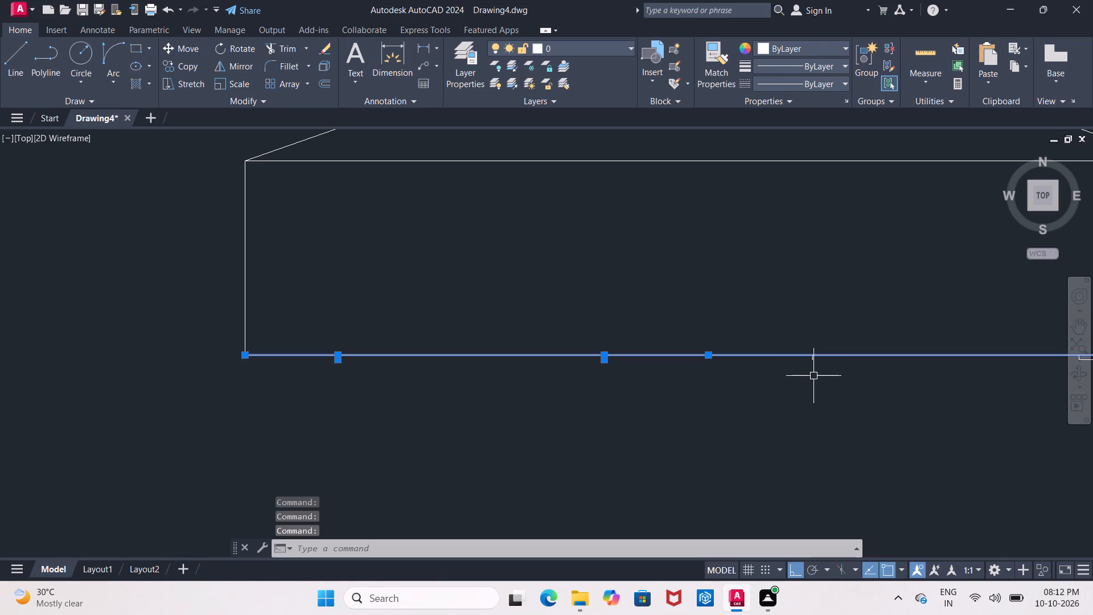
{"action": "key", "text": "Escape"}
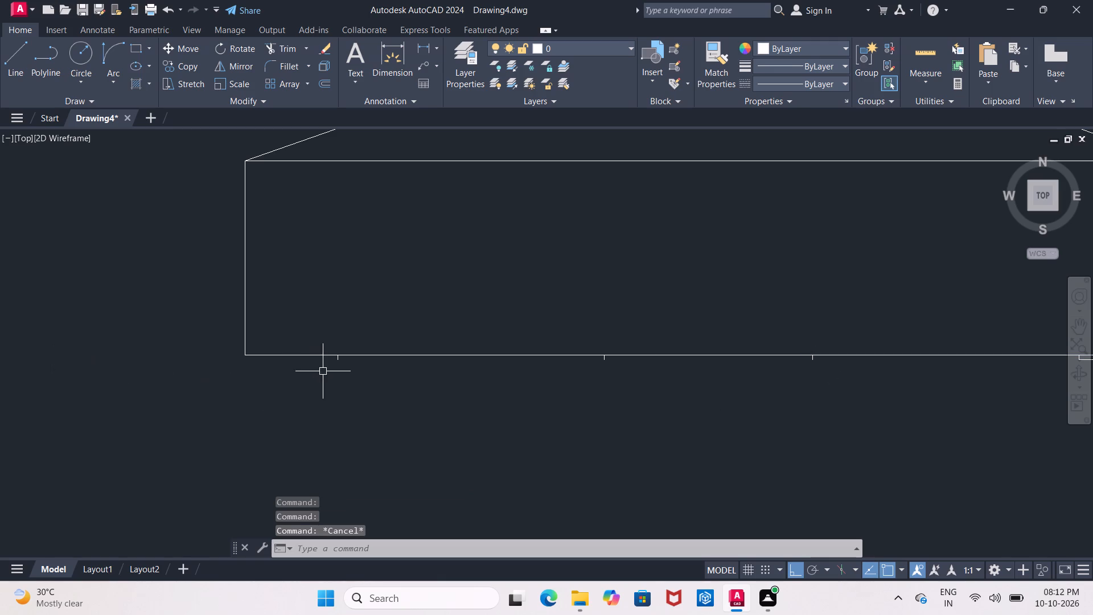
Erase the three short leftover vertical stubs beneath the left part and middle of the footing's base.
{"action": "left_click", "coordinate": [336, 360]}
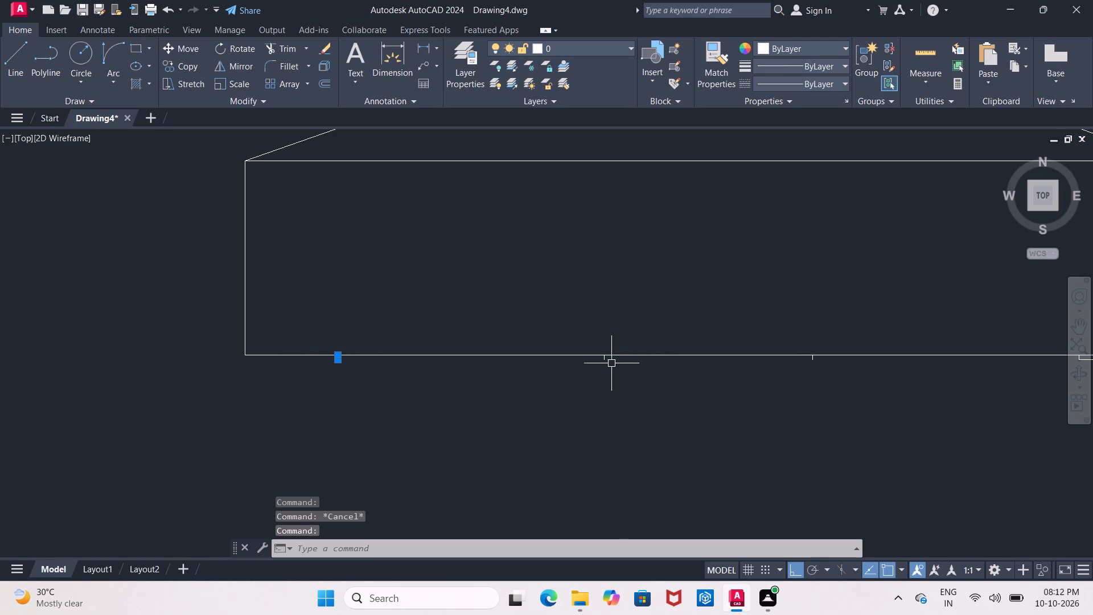
{"action": "left_click", "coordinate": [607, 362]}
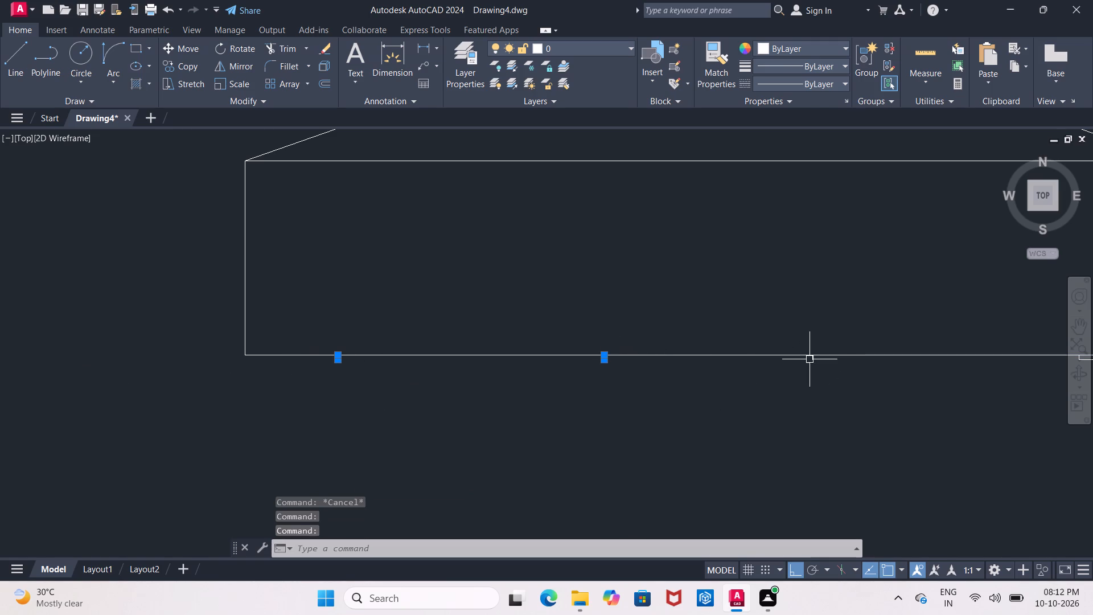
{"action": "left_click", "coordinate": [815, 361]}
{"action": "key", "text": "Delete"}
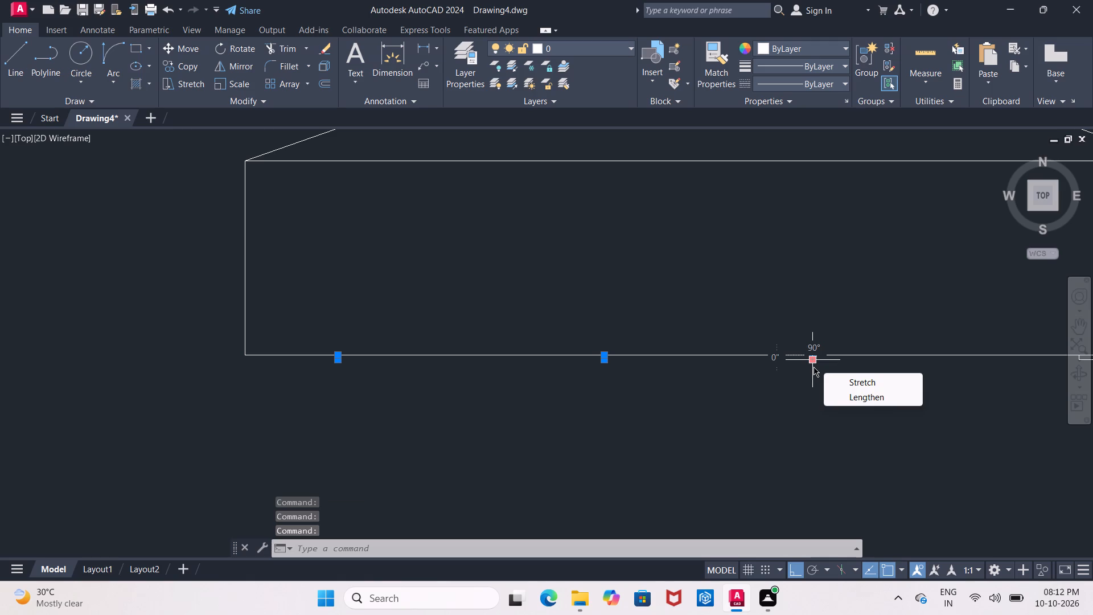
{"action": "key", "text": "Delete"}
Erase the leftover short horizontal segment and vertical stub beneath the footing base's right corner.
{"action": "scroll", "coordinate": [661, 514], "scroll_direction": "down", "scroll_amount": 2}
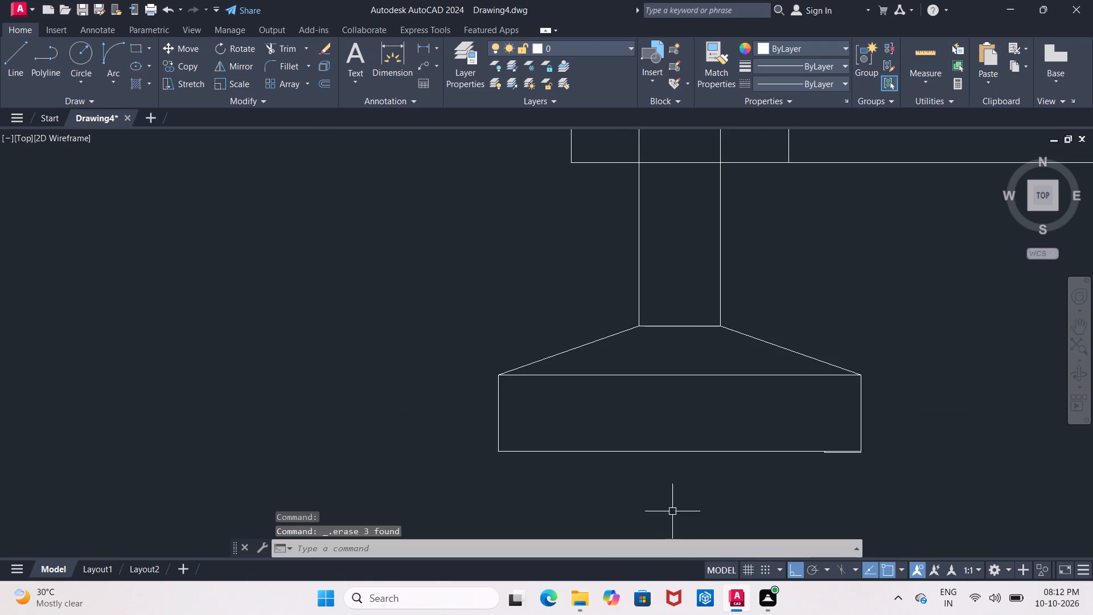
{"action": "scroll", "coordinate": [758, 481], "scroll_direction": "up", "scroll_amount": 1}
{"action": "middle_click_drag", "start_coordinate": [751, 477], "coordinate": [348, 473]}
{"action": "scroll", "coordinate": [502, 457], "scroll_direction": "up", "scroll_amount": 1}
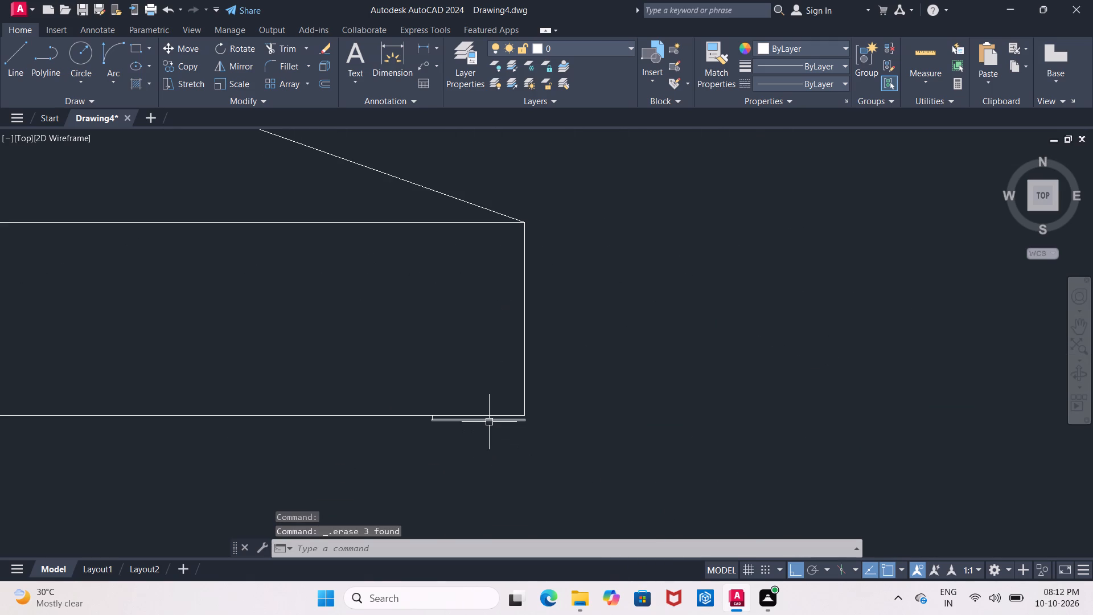
{"action": "left_click", "coordinate": [489, 422]}
{"action": "key", "text": "Delete"}
{"action": "scroll", "coordinate": [420, 446], "scroll_direction": "up", "scroll_amount": 1}
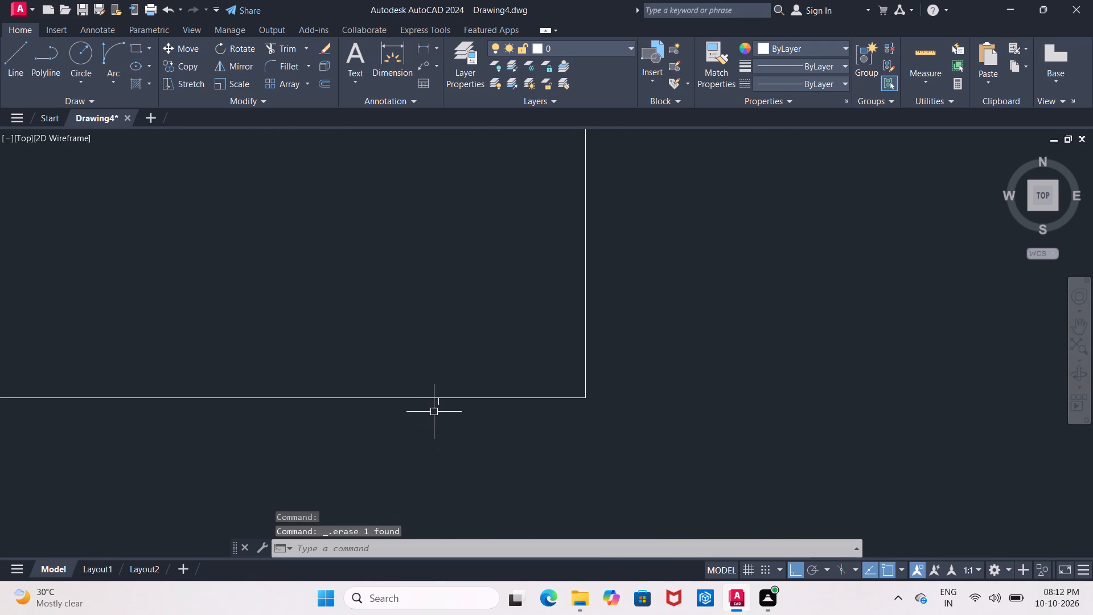
{"action": "left_click", "coordinate": [438, 408]}
{"action": "key", "text": "Delete"}
{"action": "scroll", "coordinate": [445, 428], "scroll_direction": "down", "scroll_amount": 2}
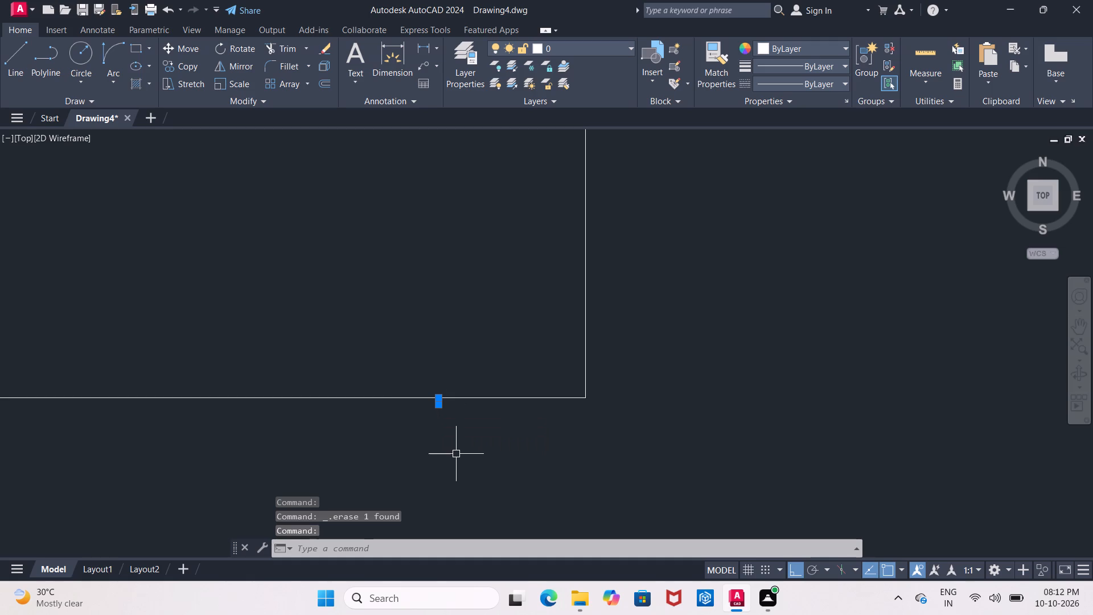
{"action": "key", "text": "Delete"}
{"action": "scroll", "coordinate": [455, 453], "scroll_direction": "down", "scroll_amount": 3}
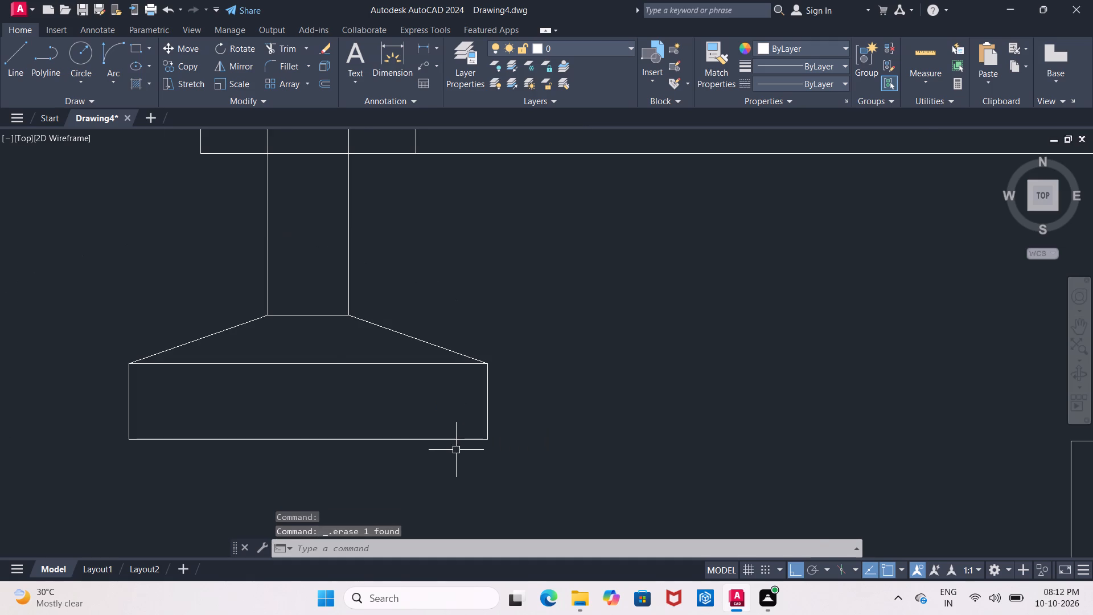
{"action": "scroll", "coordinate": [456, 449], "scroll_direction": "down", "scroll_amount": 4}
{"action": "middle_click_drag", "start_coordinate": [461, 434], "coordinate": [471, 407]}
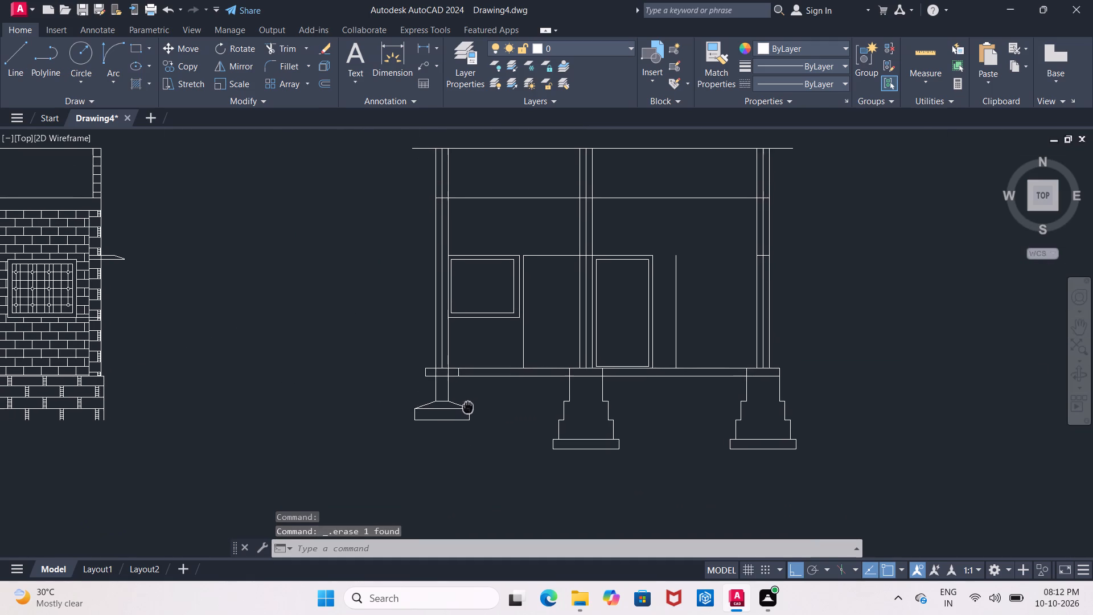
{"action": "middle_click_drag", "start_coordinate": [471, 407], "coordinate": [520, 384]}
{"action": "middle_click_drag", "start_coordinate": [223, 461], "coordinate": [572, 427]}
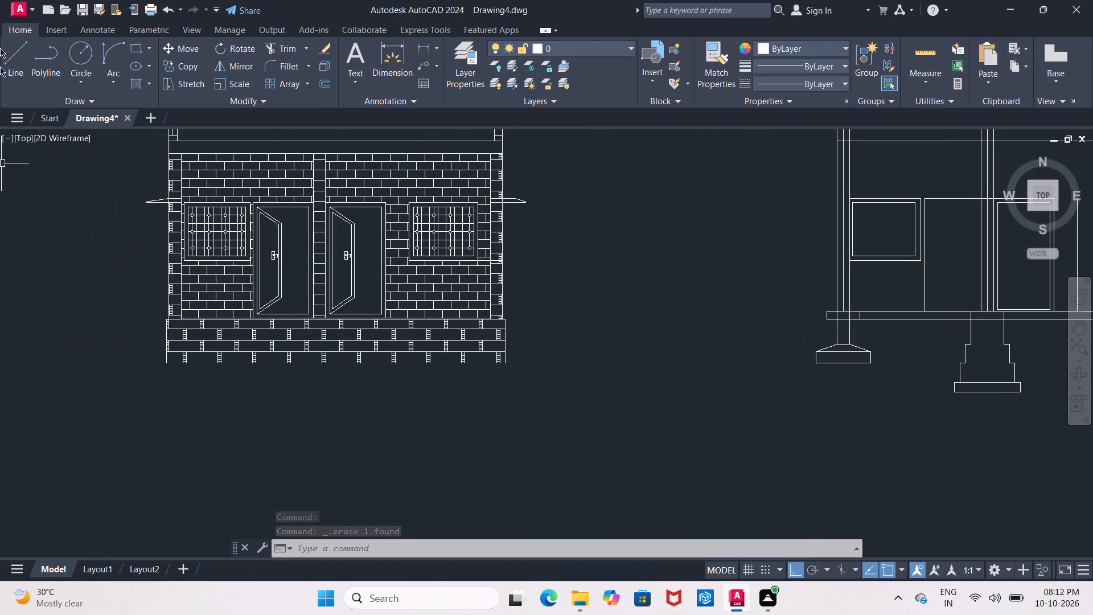
Draw a horizontal line closing the bottom of the elevation's brick plinth from its left corner to its right corner.
{"action": "left_click", "coordinate": [19, 51]}
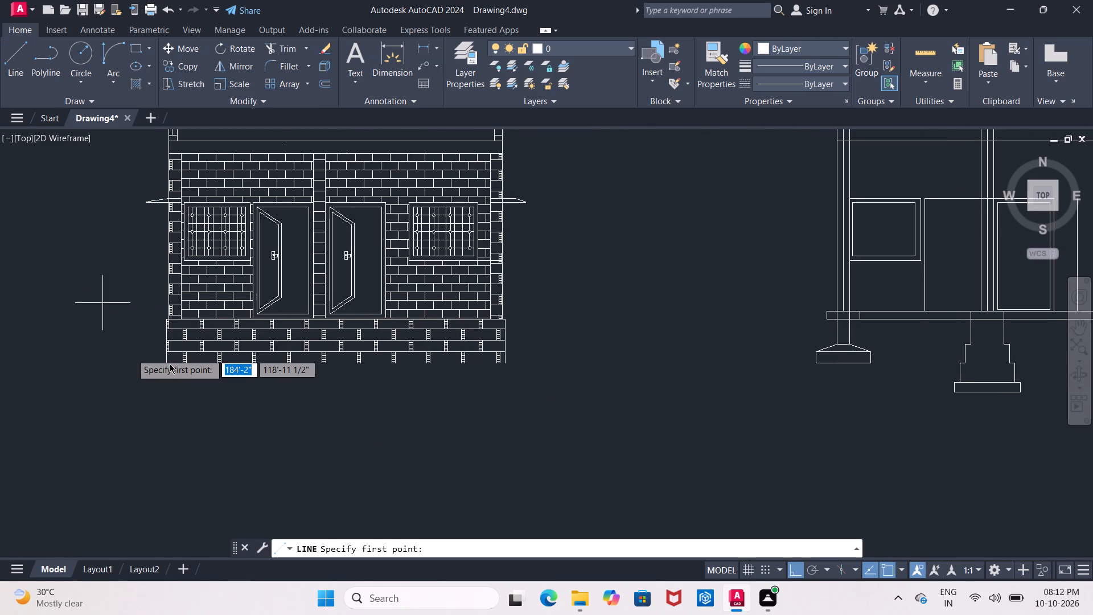
{"action": "scroll", "coordinate": [165, 364], "scroll_direction": "up", "scroll_amount": 2}
{"action": "left_click", "coordinate": [166, 364]}
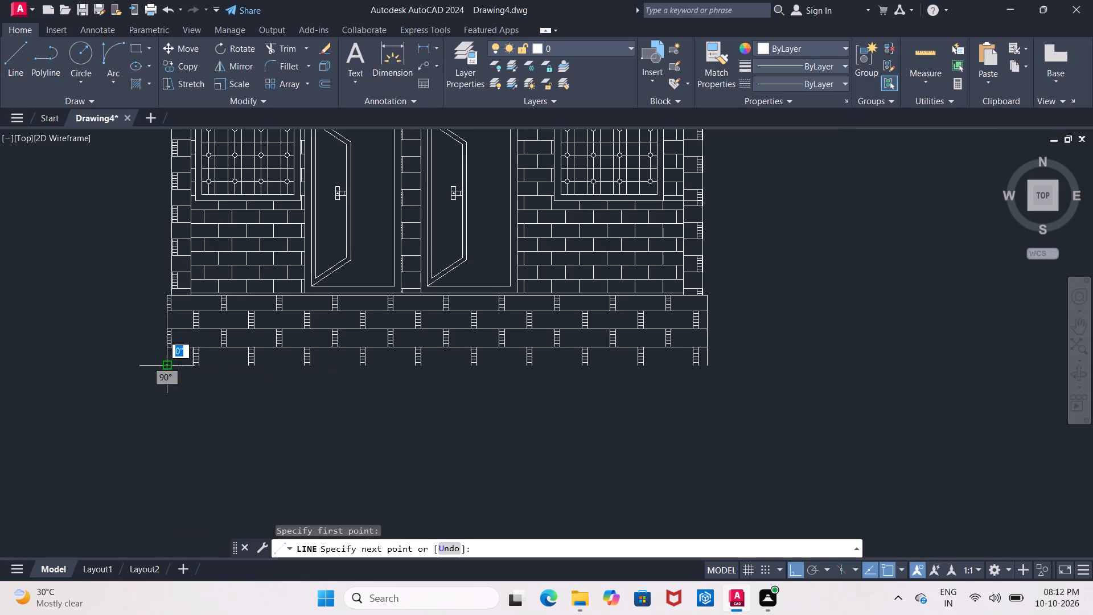
{"action": "middle_click_drag", "start_coordinate": [416, 367], "coordinate": [120, 409]}
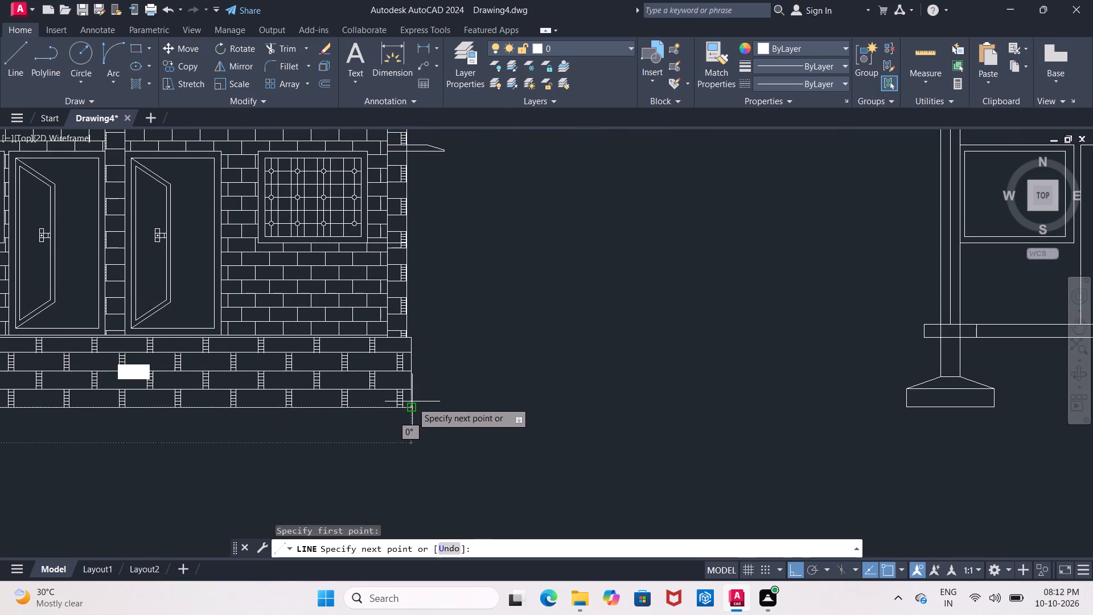
{"action": "left_click", "coordinate": [413, 406]}
{"action": "key", "text": "Escape"}
{"action": "scroll", "coordinate": [414, 409], "scroll_direction": "down", "scroll_amount": 2}
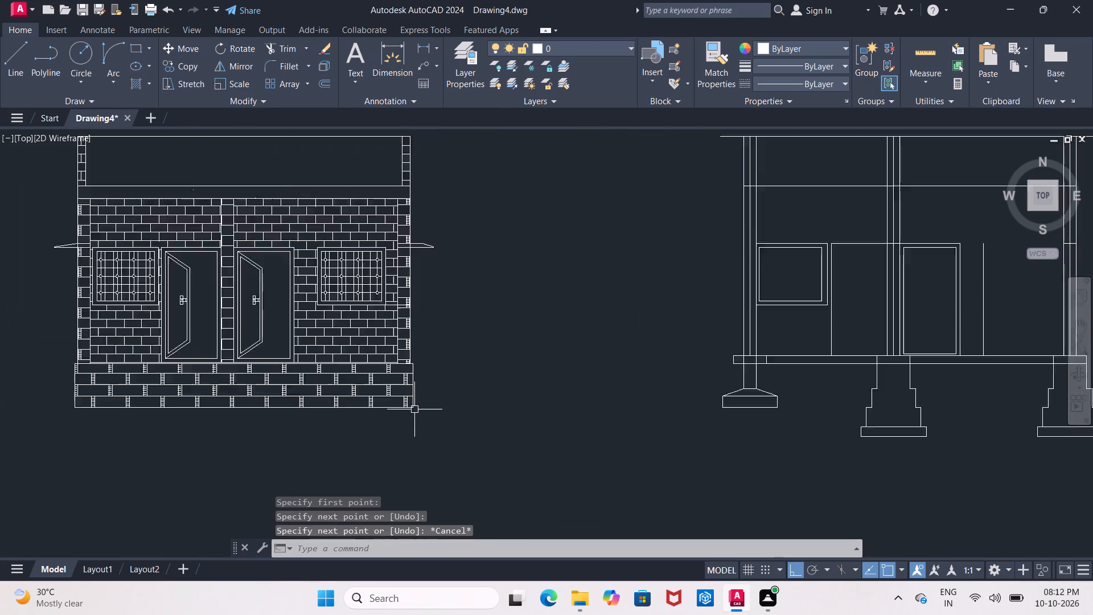
{"action": "middle_click_drag", "start_coordinate": [500, 413], "coordinate": [368, 397]}
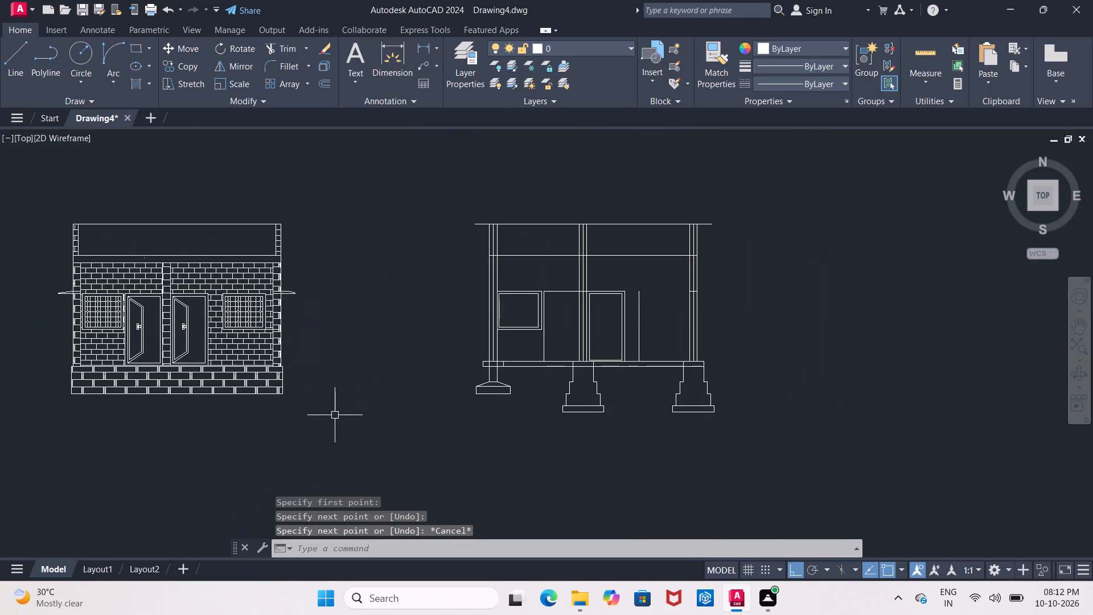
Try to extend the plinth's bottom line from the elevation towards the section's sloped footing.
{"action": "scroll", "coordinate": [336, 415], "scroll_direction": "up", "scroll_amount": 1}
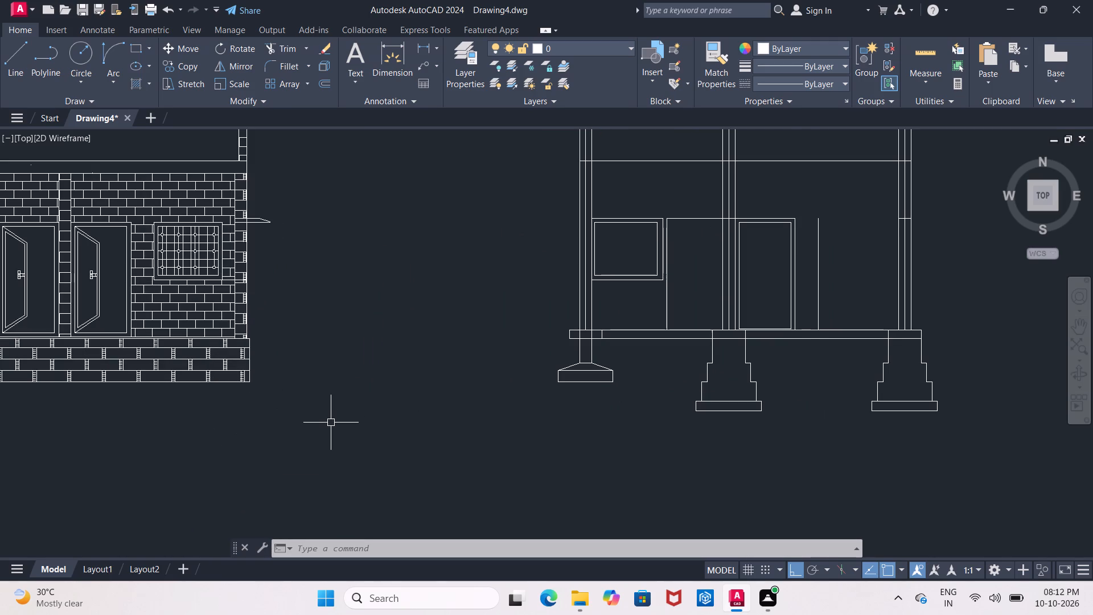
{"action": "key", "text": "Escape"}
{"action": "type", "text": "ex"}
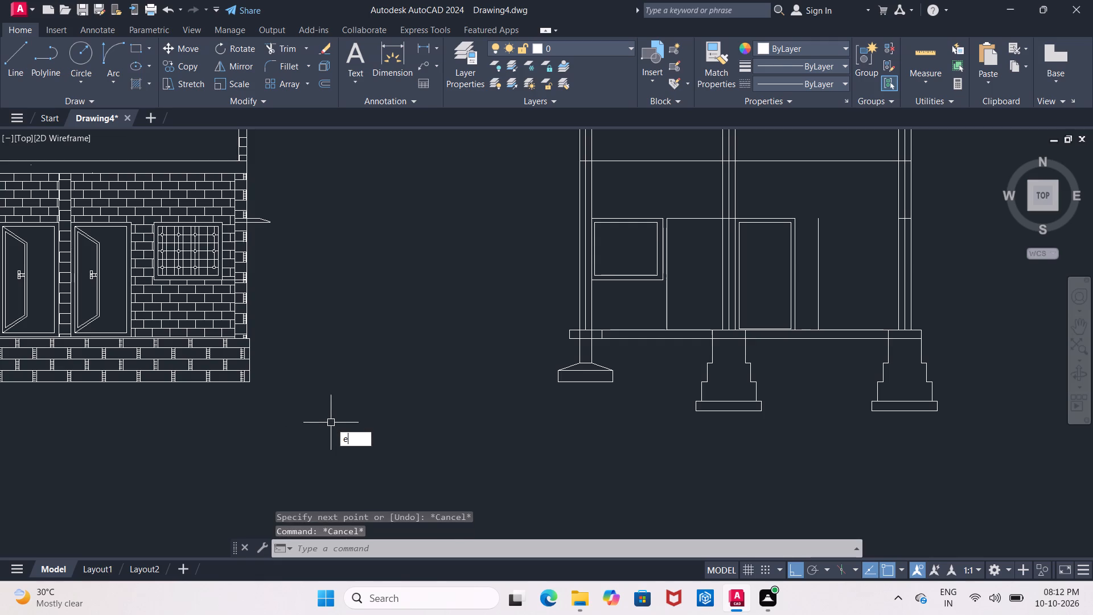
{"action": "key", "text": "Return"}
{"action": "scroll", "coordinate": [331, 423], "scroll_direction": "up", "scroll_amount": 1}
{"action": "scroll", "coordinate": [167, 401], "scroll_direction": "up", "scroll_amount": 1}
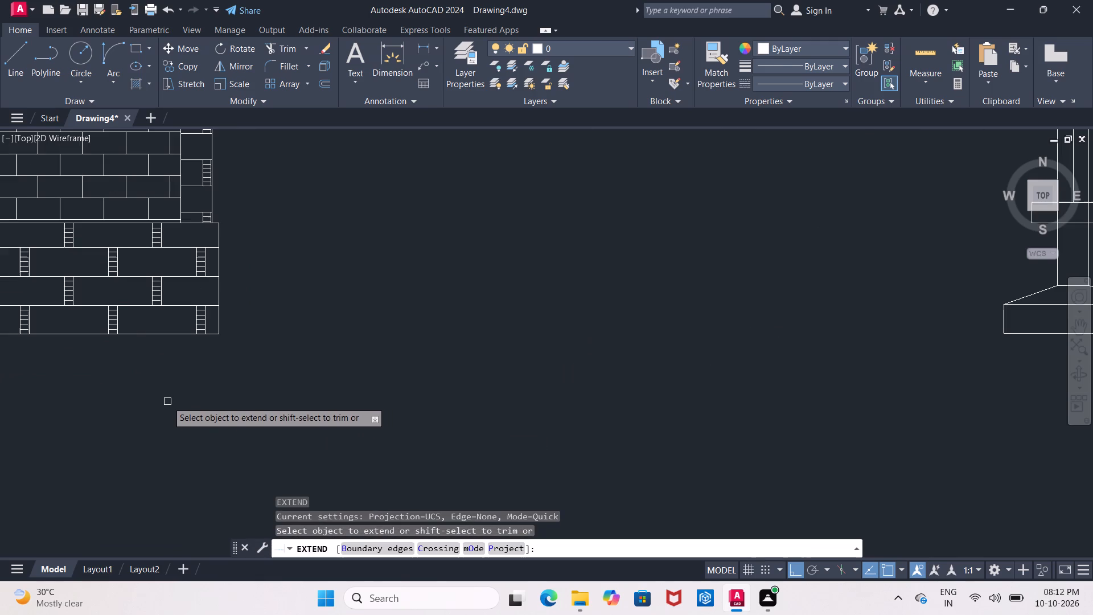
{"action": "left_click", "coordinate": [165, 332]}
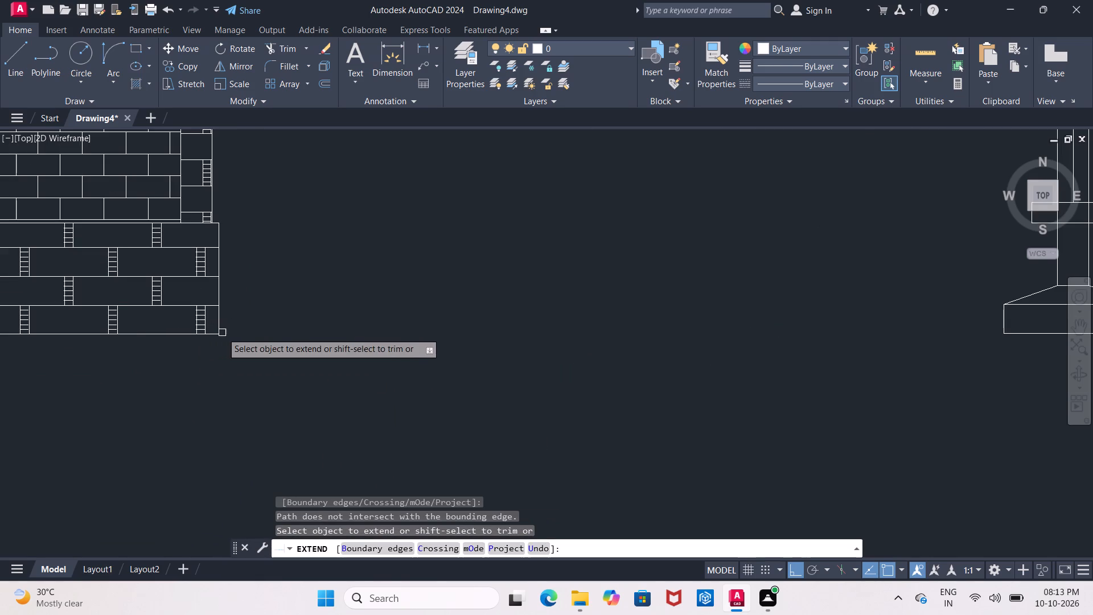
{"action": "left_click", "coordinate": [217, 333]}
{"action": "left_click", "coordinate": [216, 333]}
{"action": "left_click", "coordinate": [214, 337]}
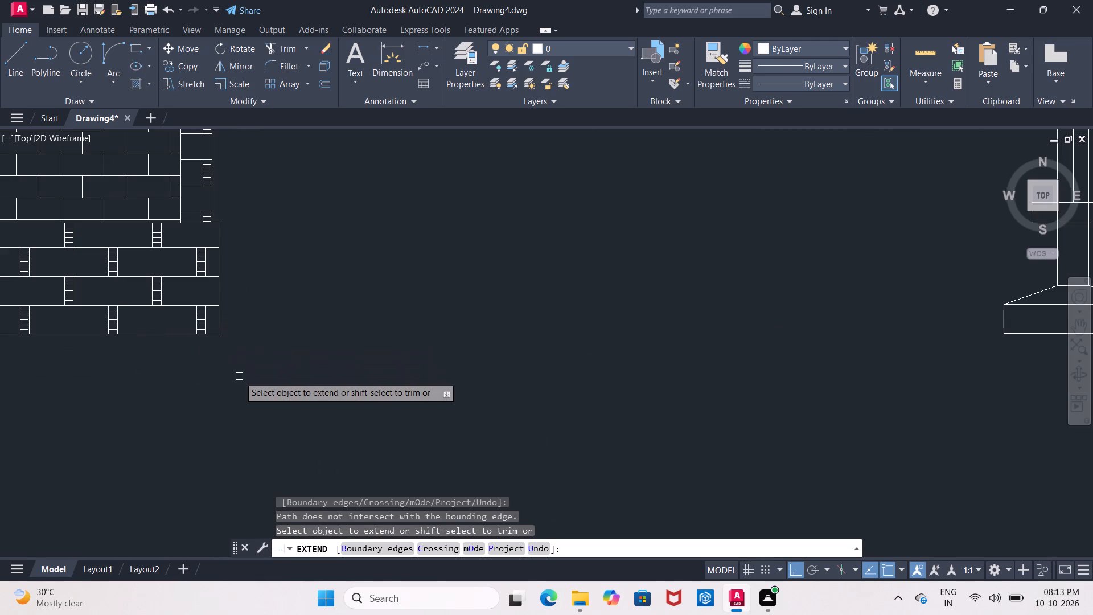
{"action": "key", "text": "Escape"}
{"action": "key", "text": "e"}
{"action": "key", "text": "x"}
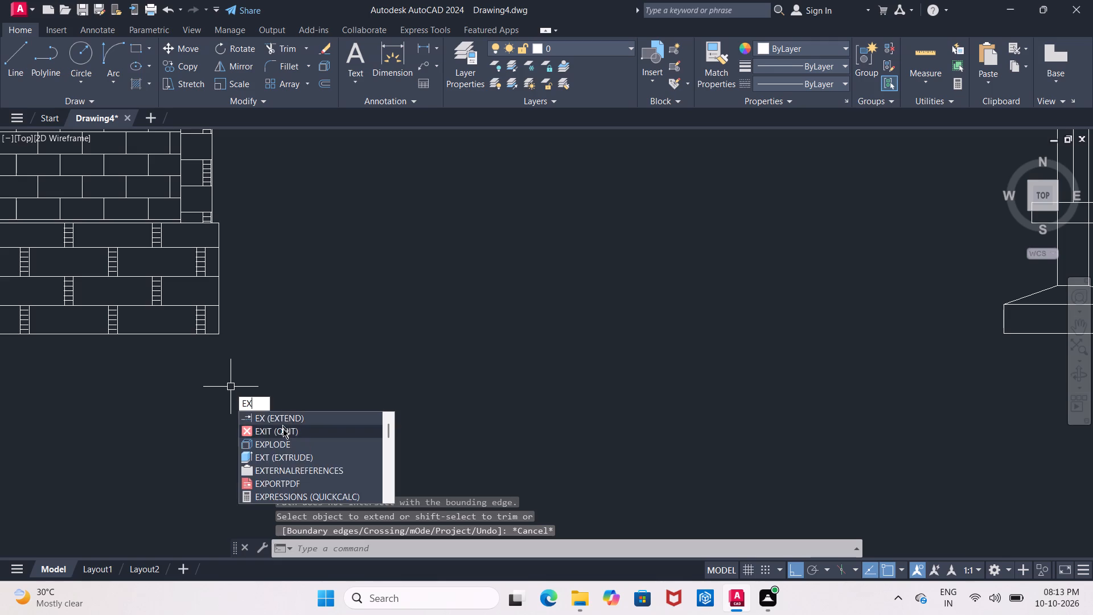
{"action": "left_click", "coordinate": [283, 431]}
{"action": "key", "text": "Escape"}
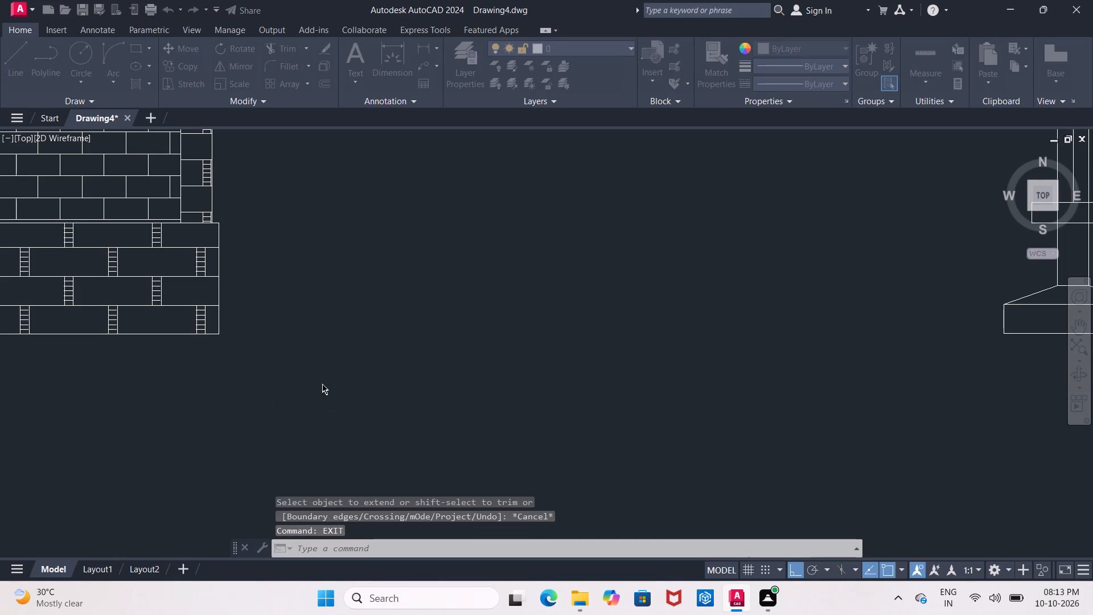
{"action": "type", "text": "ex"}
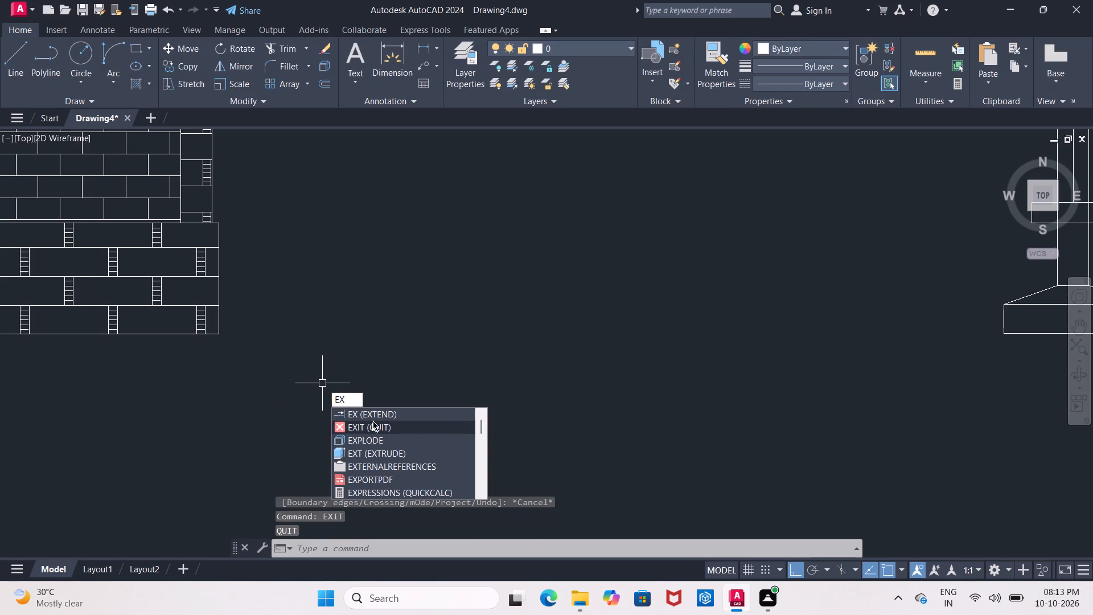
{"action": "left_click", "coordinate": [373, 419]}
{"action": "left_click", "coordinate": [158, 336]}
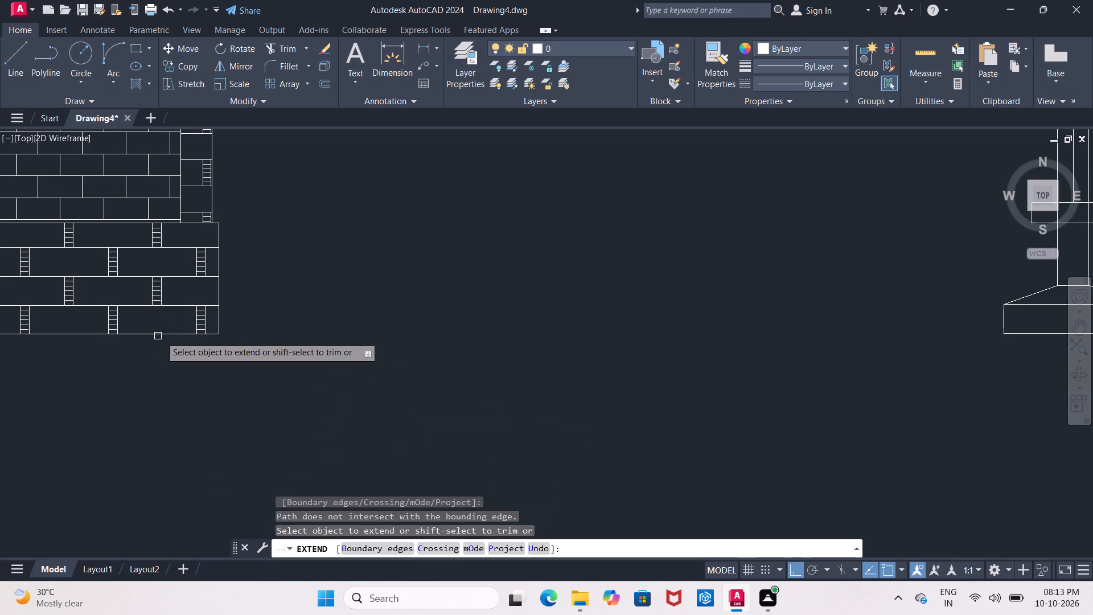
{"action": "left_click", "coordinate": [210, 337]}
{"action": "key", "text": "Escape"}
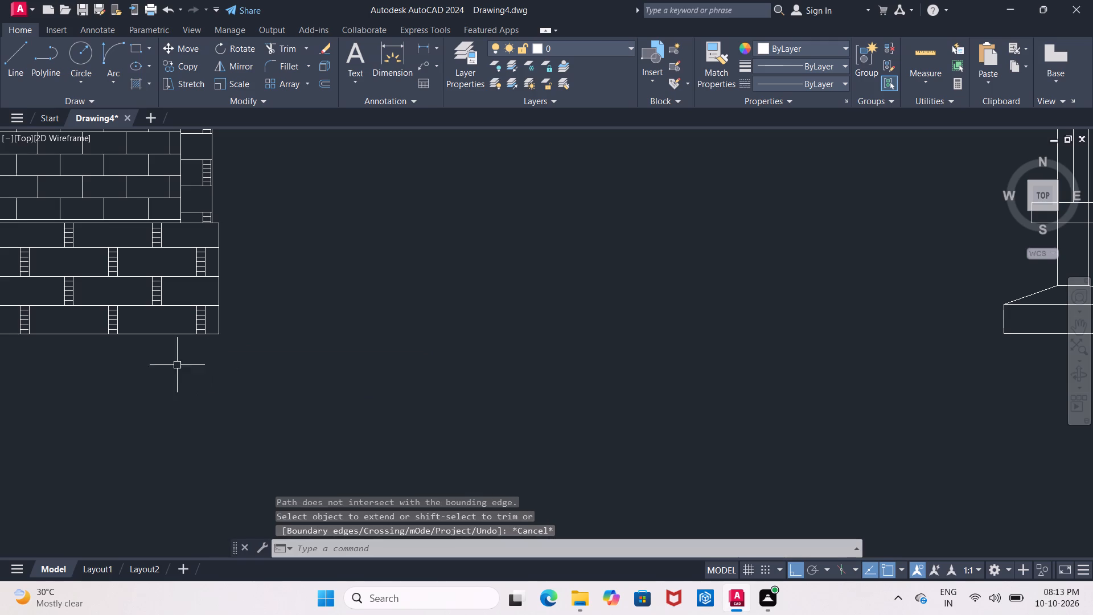
Draw a horizontal guide line about 19'-6" long from the plinth's bottom right corner to just past the sloped footing's left base corner.
{"action": "left_click", "coordinate": [13, 77]}
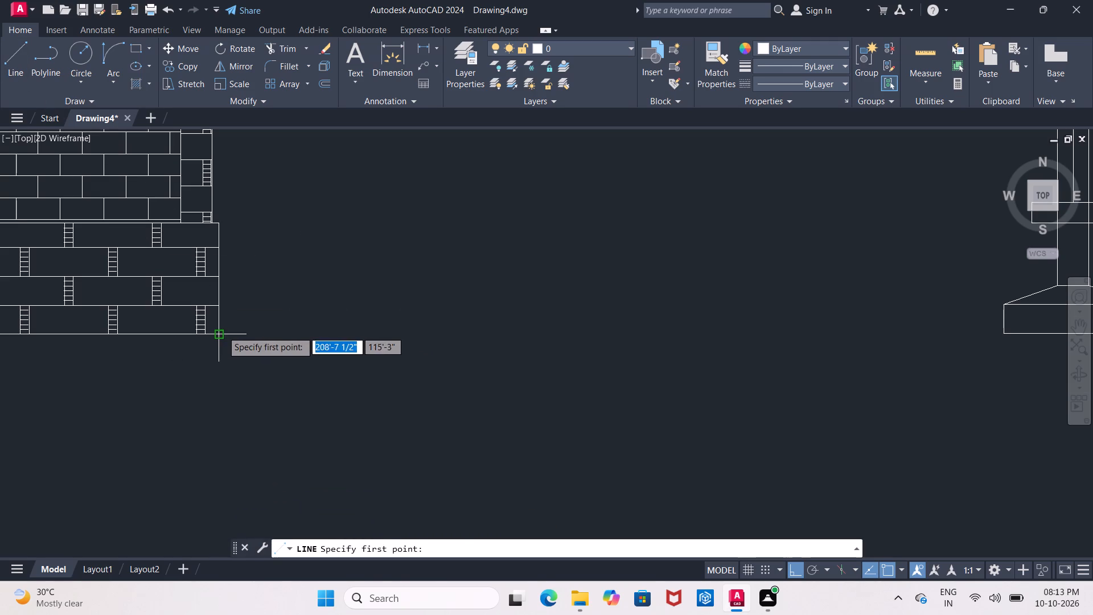
{"action": "left_click", "coordinate": [221, 331]}
{"action": "middle_click_drag", "start_coordinate": [517, 349], "coordinate": [0, 354]}
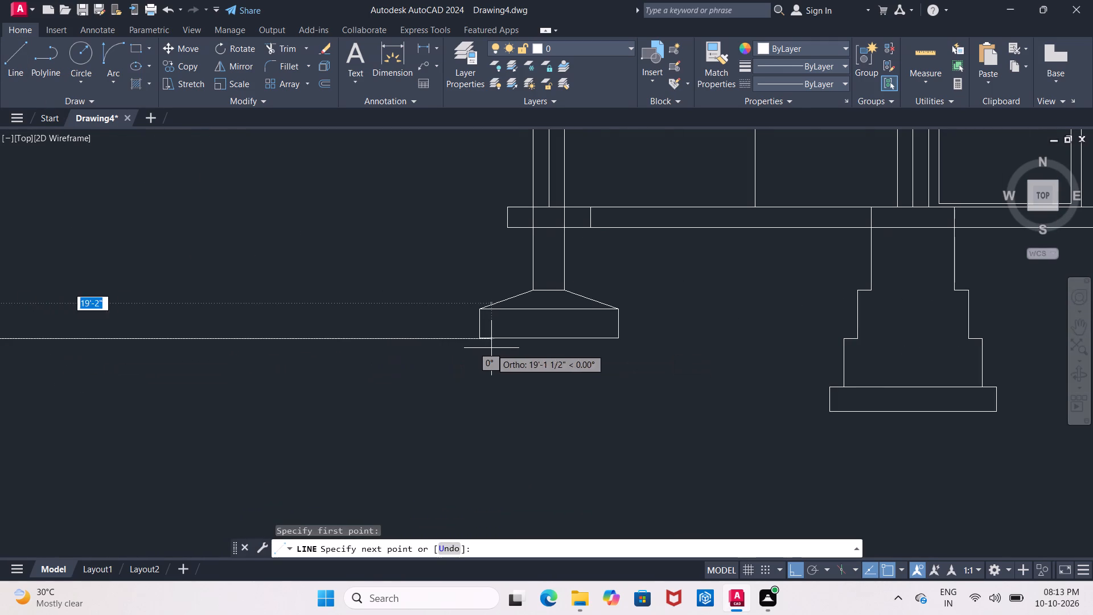
{"action": "scroll", "coordinate": [502, 347], "scroll_direction": "up", "scroll_amount": 4}
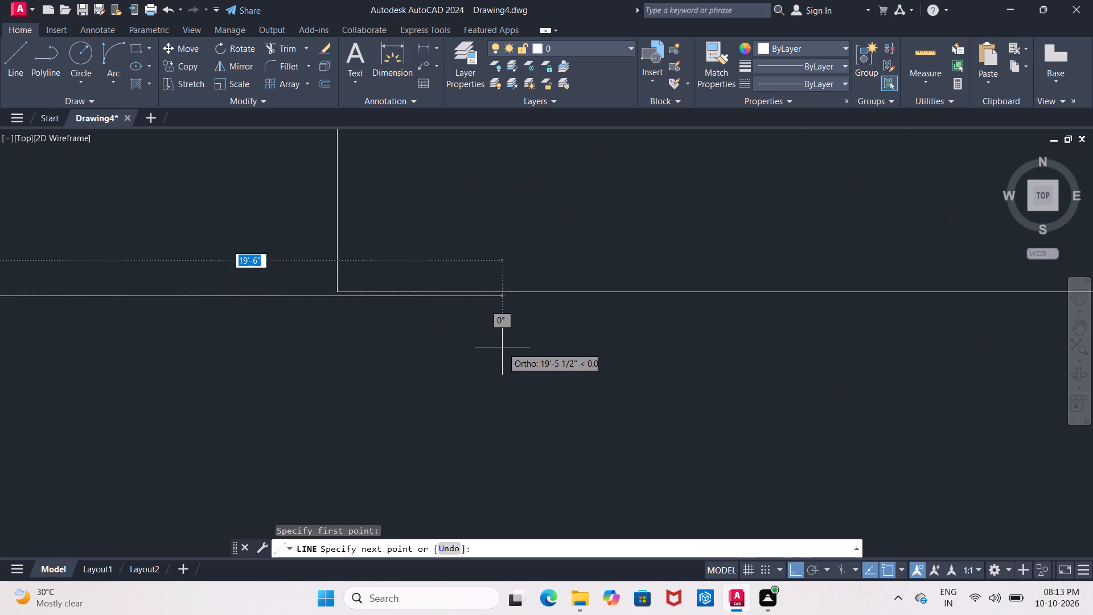
{"action": "left_click", "coordinate": [502, 347]}
{"action": "key", "text": "Escape"}
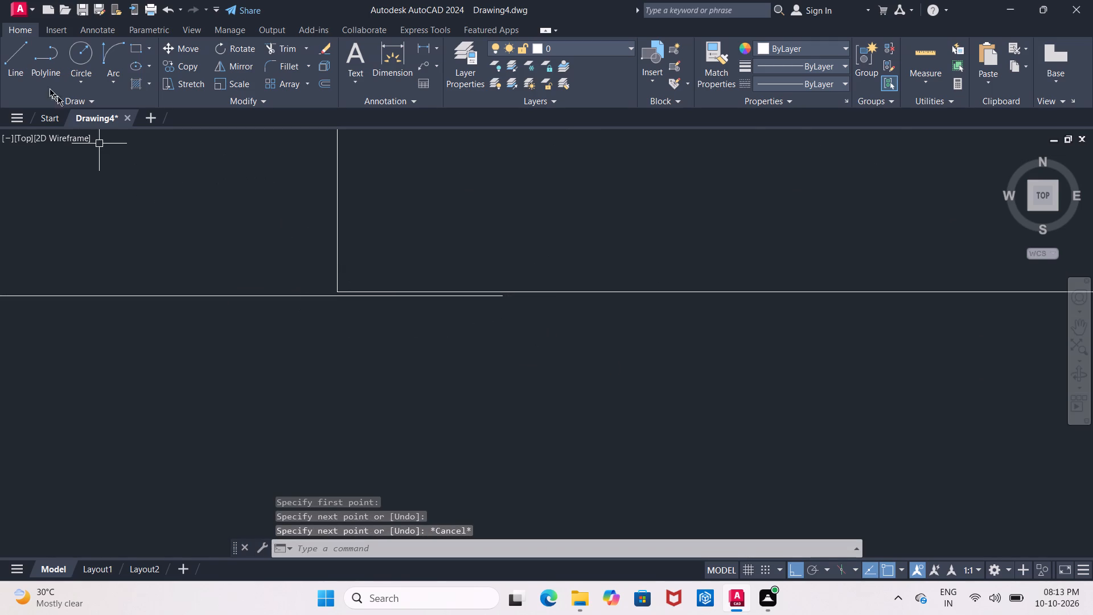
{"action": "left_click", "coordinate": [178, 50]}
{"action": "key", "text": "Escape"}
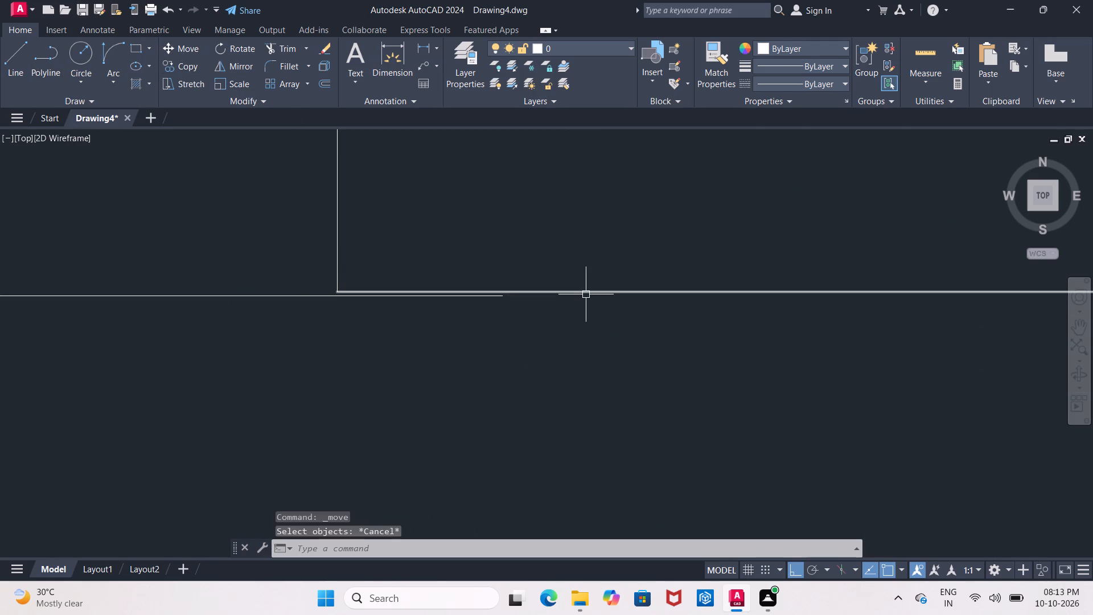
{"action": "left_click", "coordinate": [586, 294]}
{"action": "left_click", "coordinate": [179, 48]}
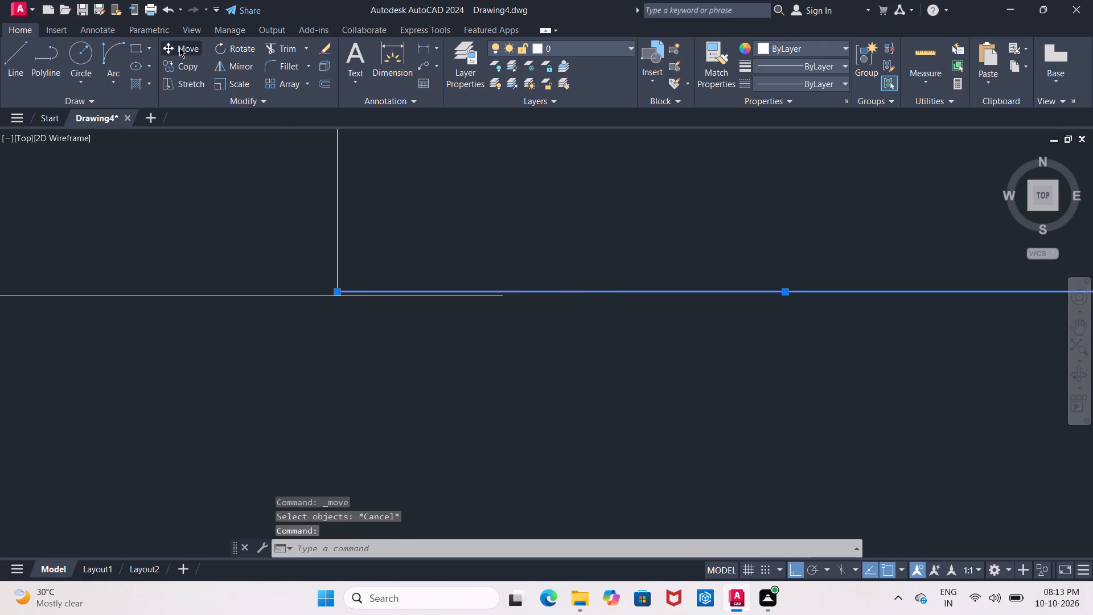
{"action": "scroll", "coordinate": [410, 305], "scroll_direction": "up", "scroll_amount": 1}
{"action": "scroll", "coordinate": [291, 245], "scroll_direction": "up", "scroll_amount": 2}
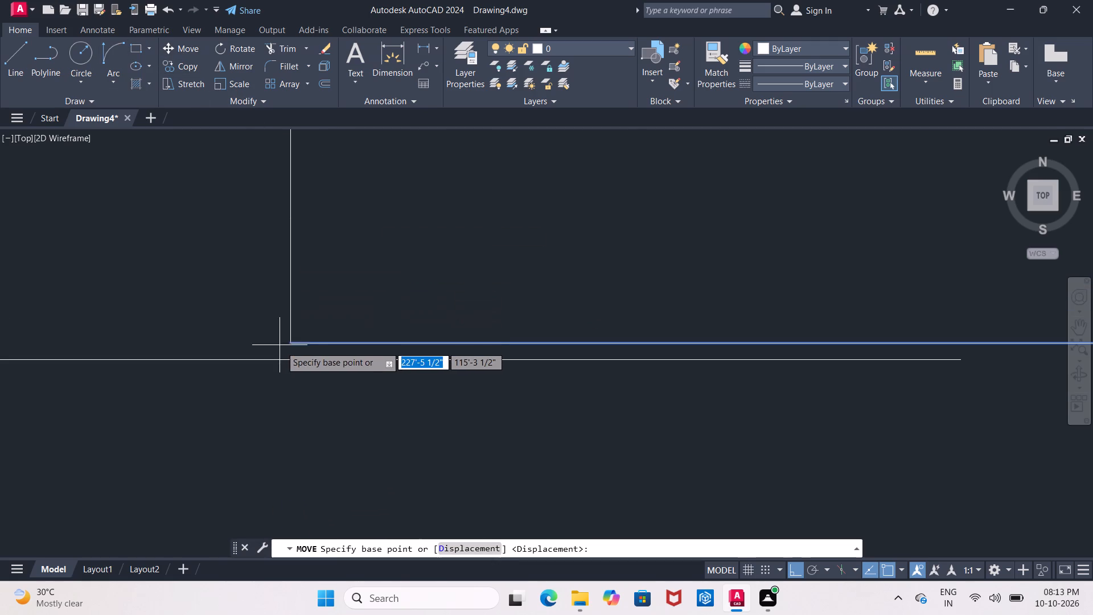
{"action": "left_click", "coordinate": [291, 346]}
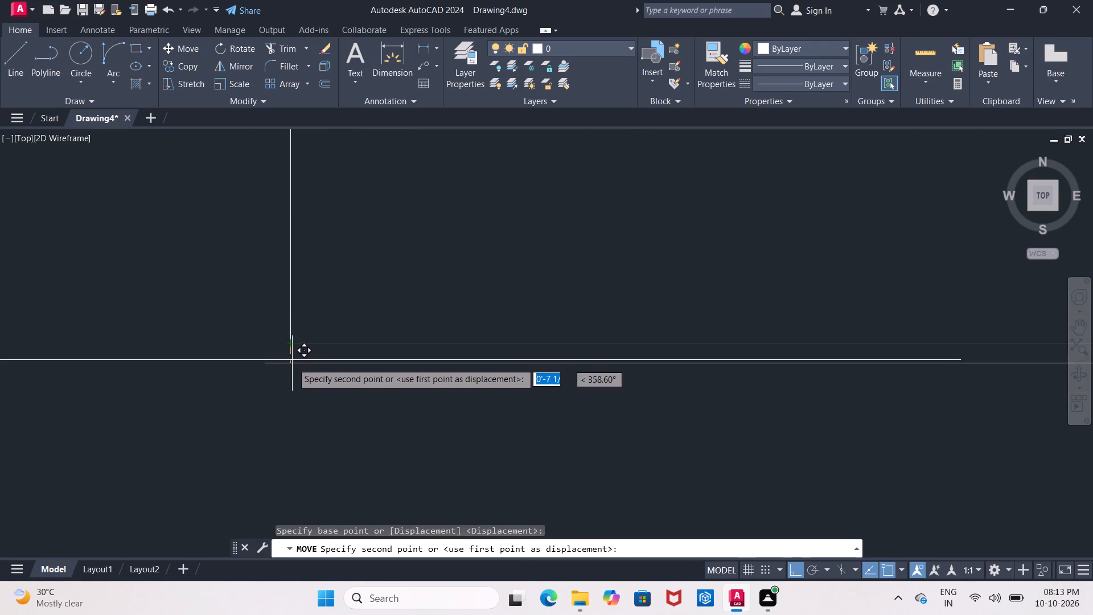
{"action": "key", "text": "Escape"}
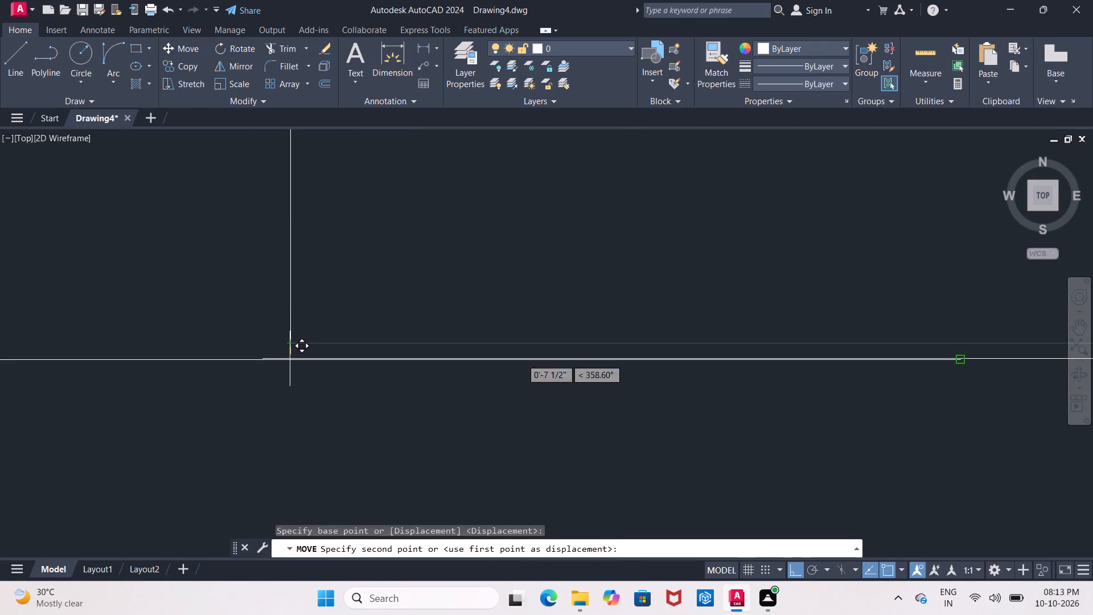
Extend the left vertical edge of the sloped footing's base down to the guide line.
{"action": "key", "text": "e"}
{"action": "key", "text": "x"}
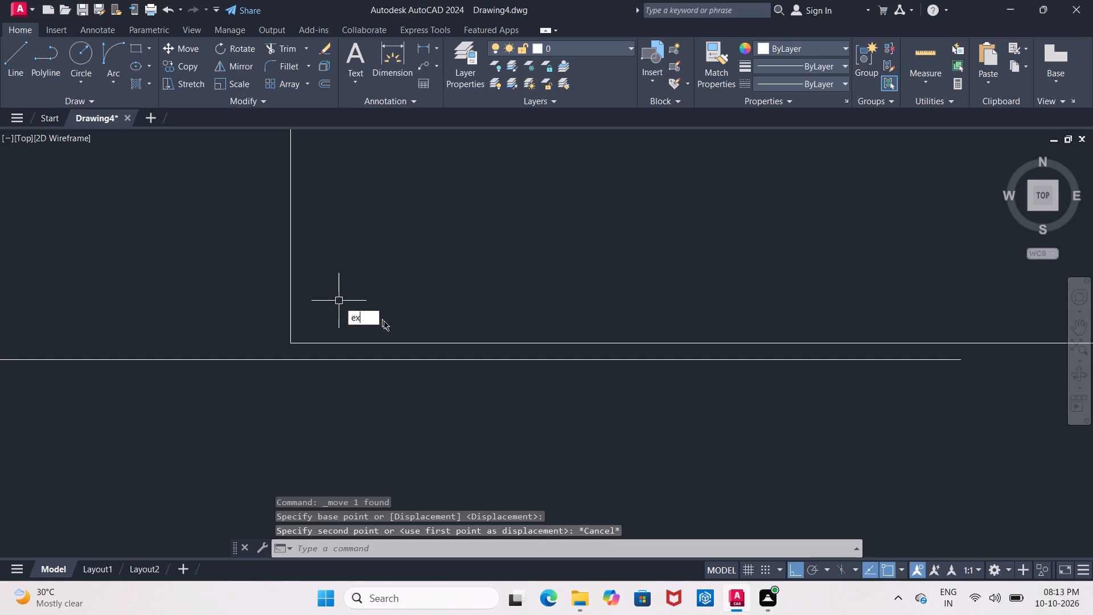
{"action": "left_click", "coordinate": [388, 335]}
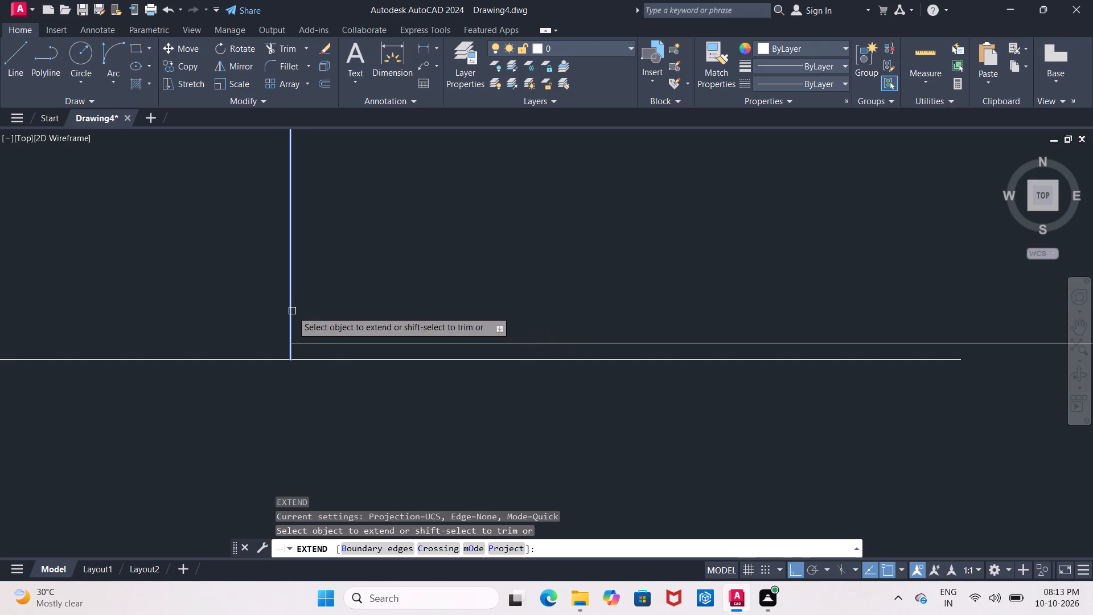
{"action": "left_click", "coordinate": [292, 311]}
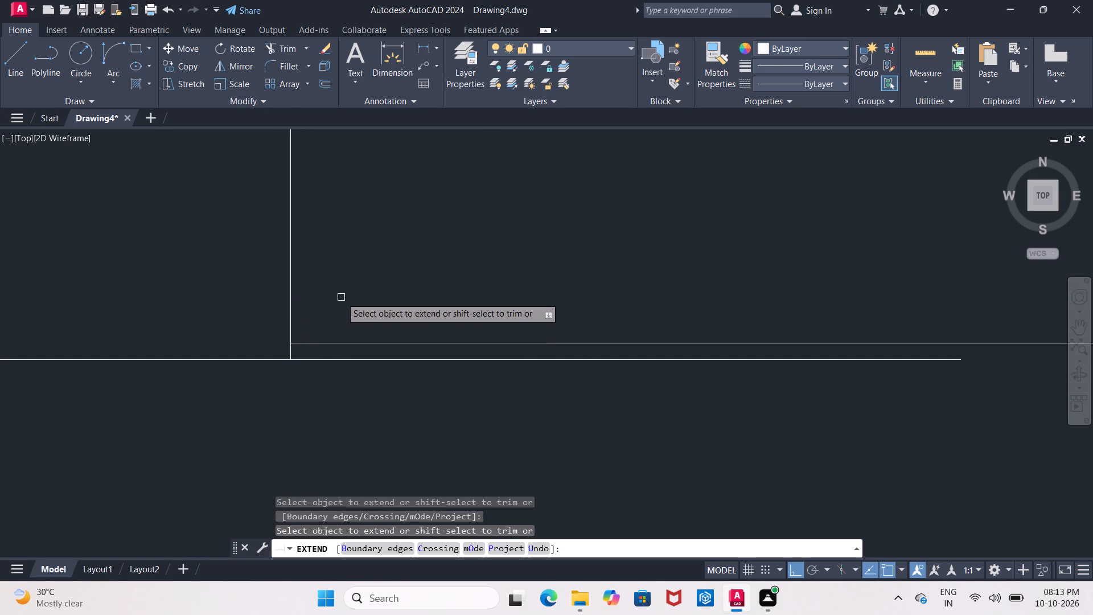
{"action": "key", "text": "Escape"}
Move the sloped footing's bottom line down from its left end onto the guide line.
{"action": "left_click", "coordinate": [359, 340]}
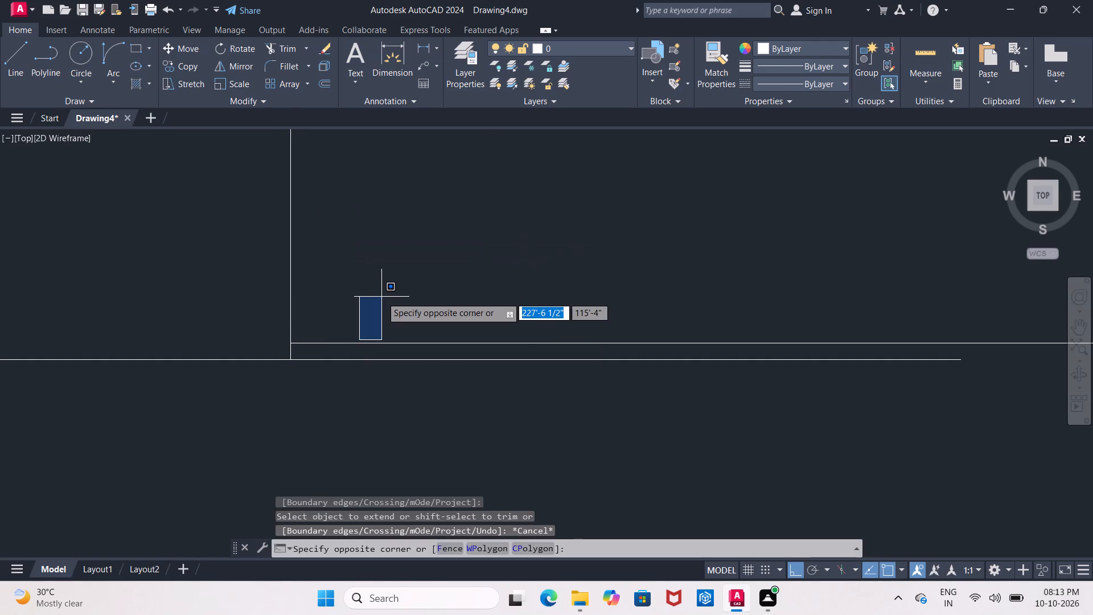
{"action": "key", "text": "Escape"}
{"action": "left_click", "coordinate": [376, 341]}
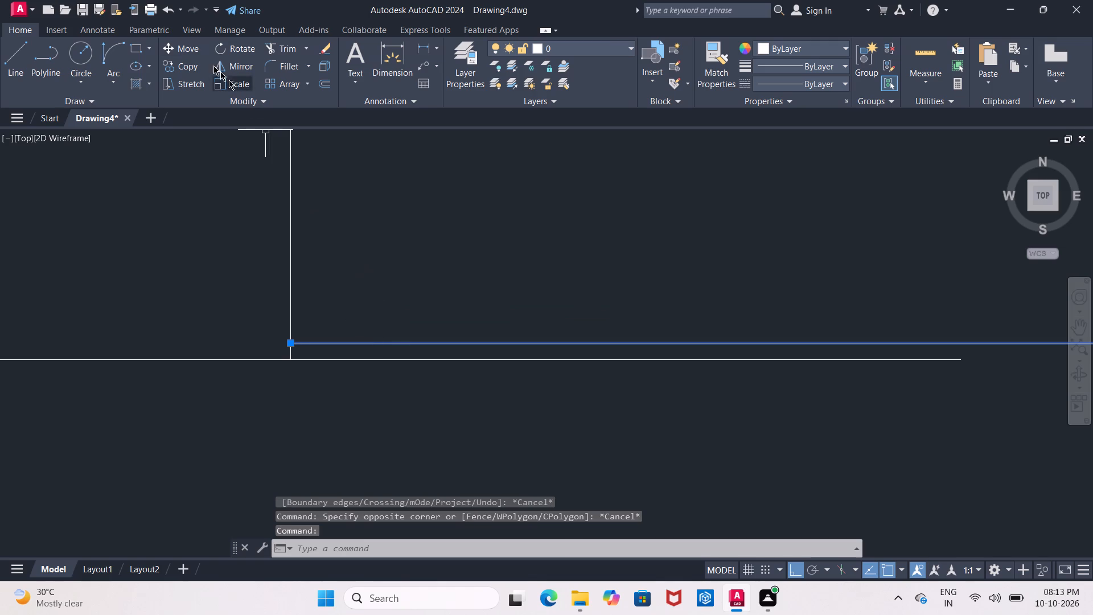
{"action": "left_click", "coordinate": [177, 47]}
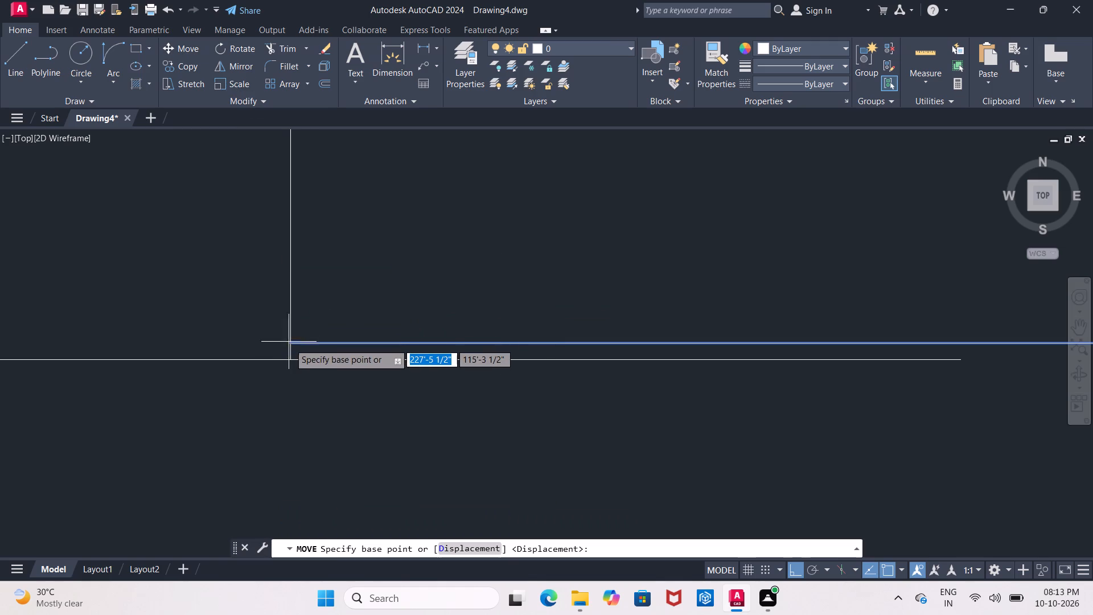
{"action": "left_click", "coordinate": [289, 343]}
{"action": "left_click", "coordinate": [289, 355]}
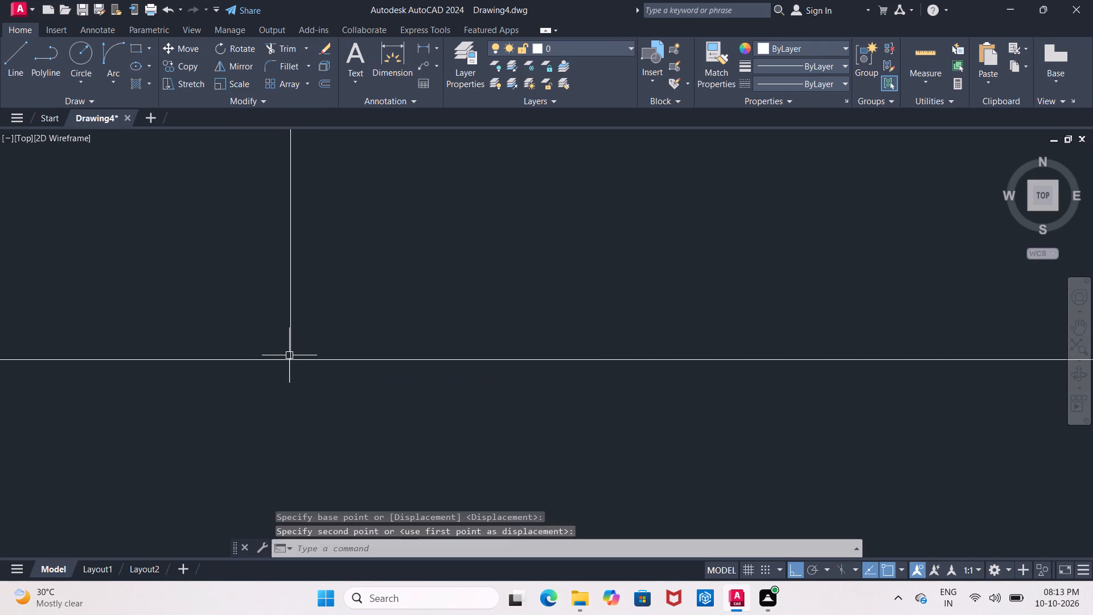
Trim away the guide line between the elevation and the sloped footing's left edge.
{"action": "scroll", "coordinate": [289, 355], "scroll_direction": "down", "scroll_amount": 5}
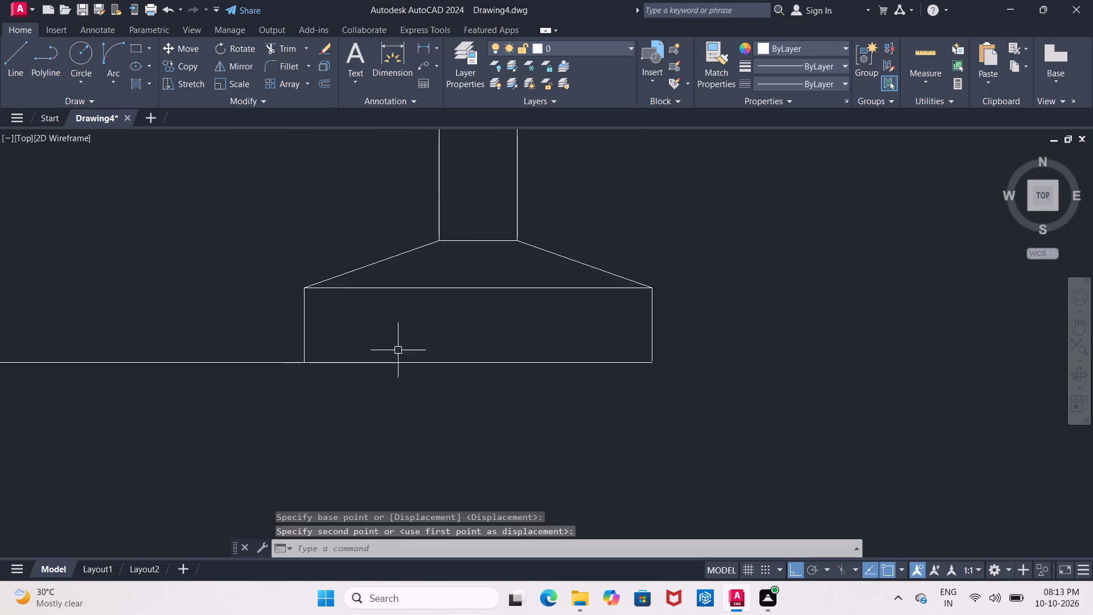
{"action": "middle_click_drag", "start_coordinate": [451, 333], "coordinate": [250, 359]}
{"action": "scroll", "coordinate": [294, 372], "scroll_direction": "down", "scroll_amount": 1}
{"action": "middle_click_drag", "start_coordinate": [294, 372], "coordinate": [308, 356]}
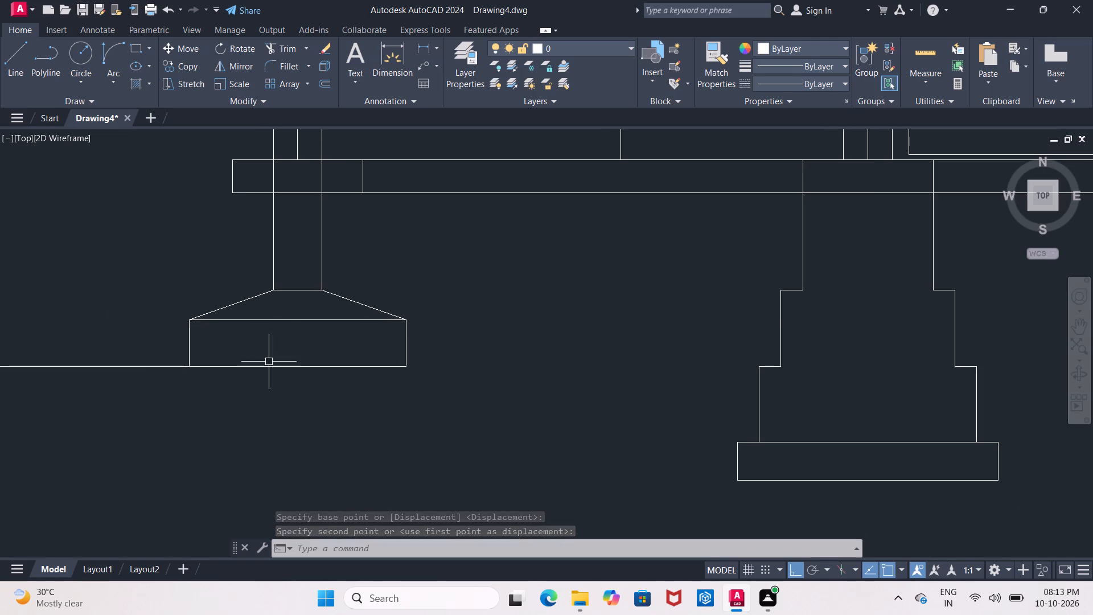
{"action": "type", "text": "tr"}
{"action": "key", "text": "Return"}
{"action": "key", "text": "Return"}
{"action": "left_click_drag", "start_coordinate": [132, 338], "coordinate": [132, 346]}
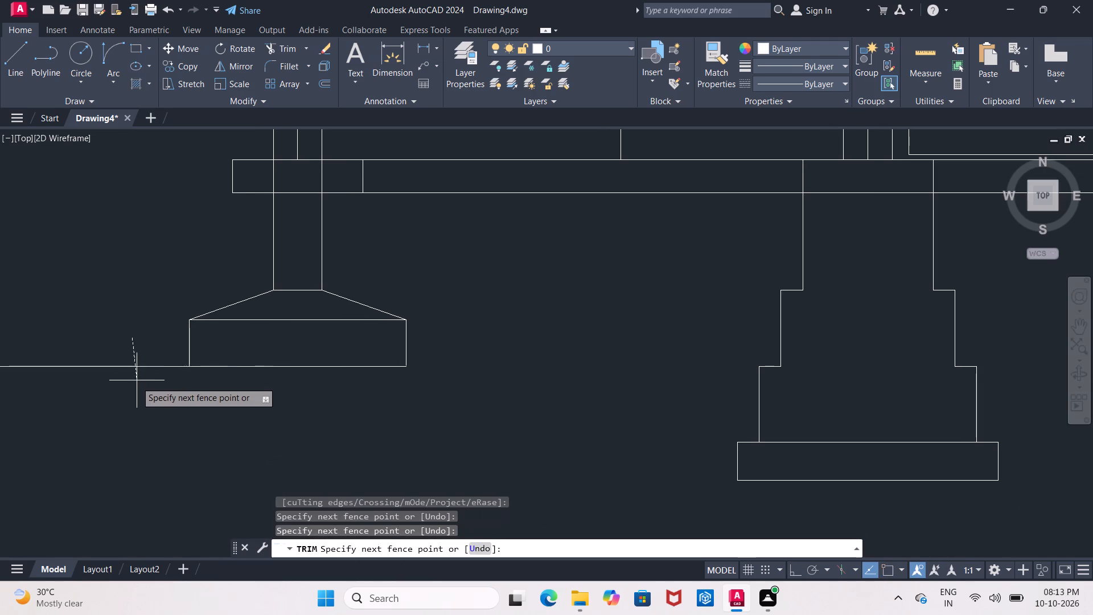
{"action": "left_click", "coordinate": [134, 384]}
{"action": "scroll", "coordinate": [136, 386], "scroll_direction": "down", "scroll_amount": 1}
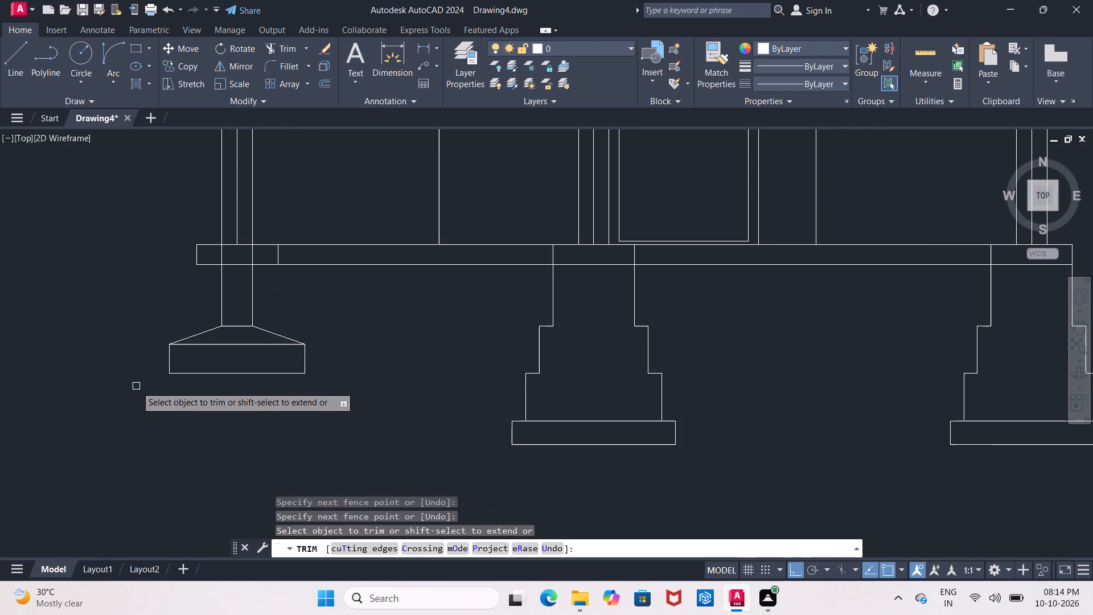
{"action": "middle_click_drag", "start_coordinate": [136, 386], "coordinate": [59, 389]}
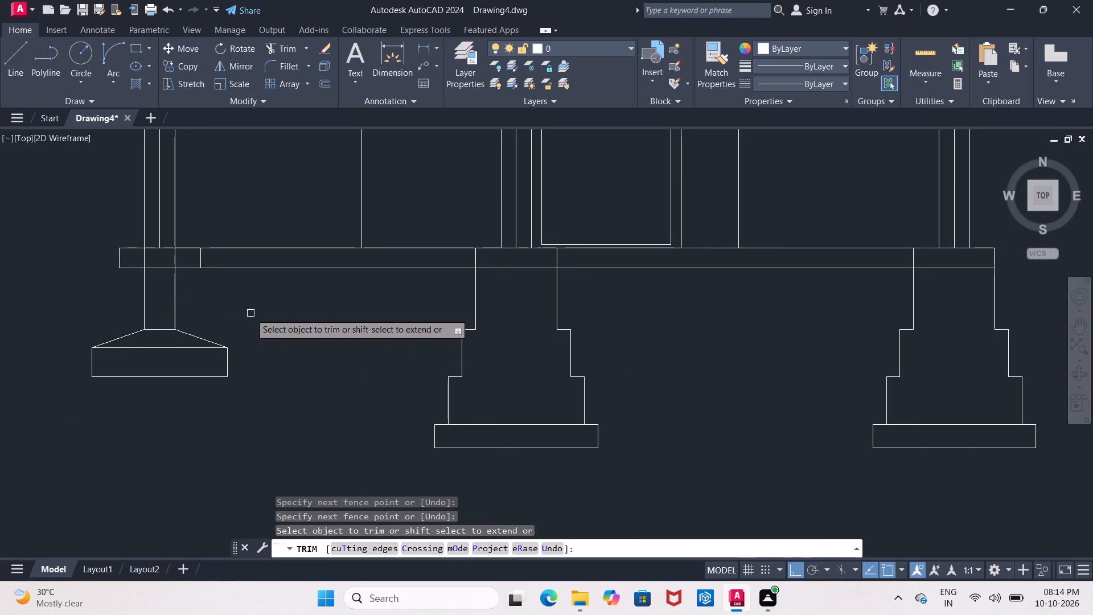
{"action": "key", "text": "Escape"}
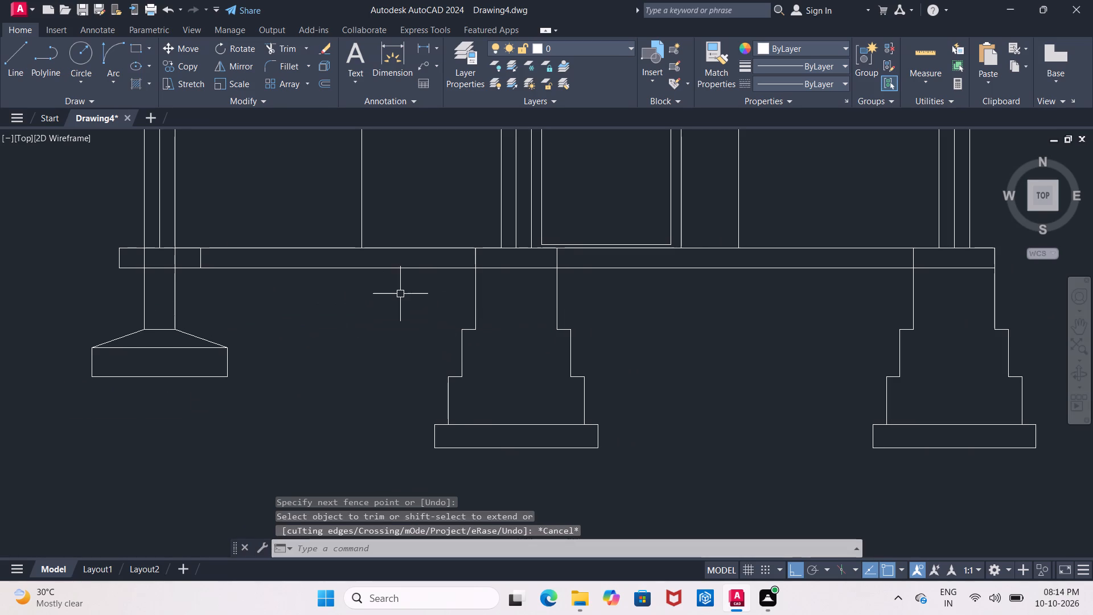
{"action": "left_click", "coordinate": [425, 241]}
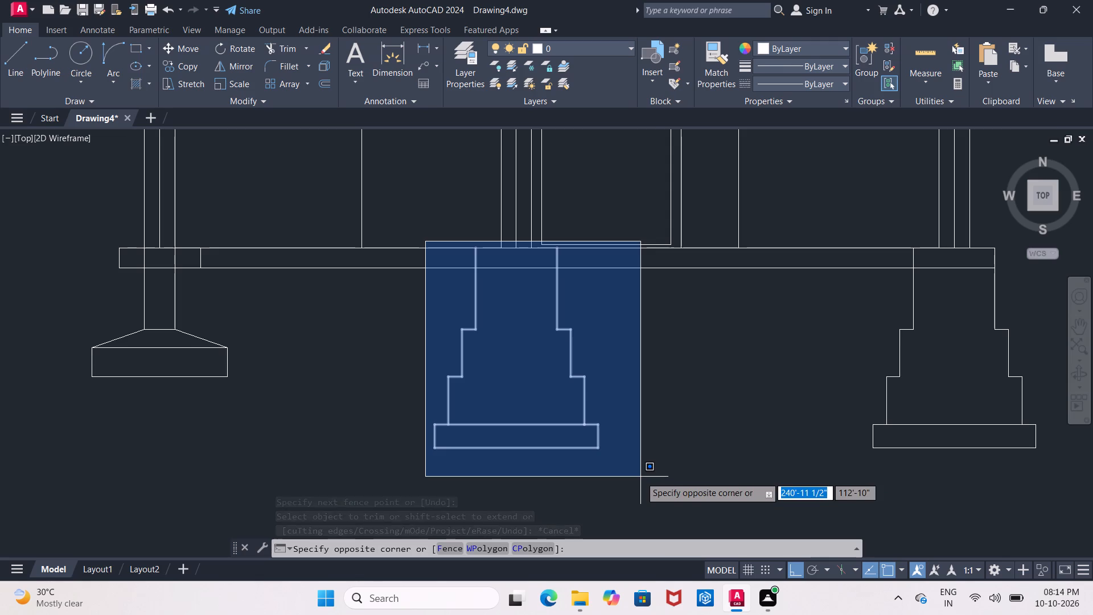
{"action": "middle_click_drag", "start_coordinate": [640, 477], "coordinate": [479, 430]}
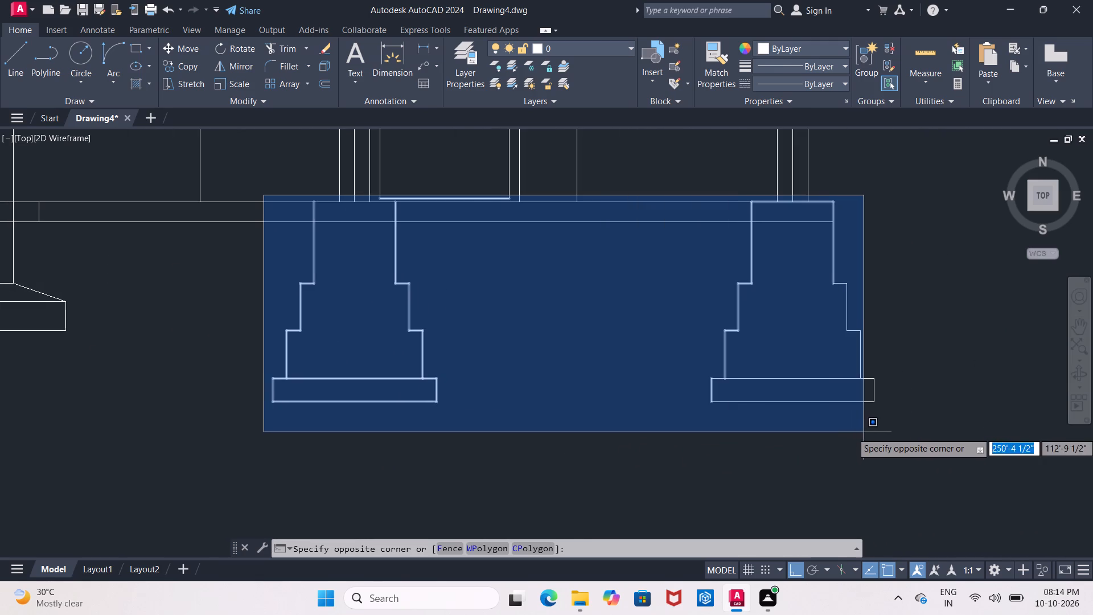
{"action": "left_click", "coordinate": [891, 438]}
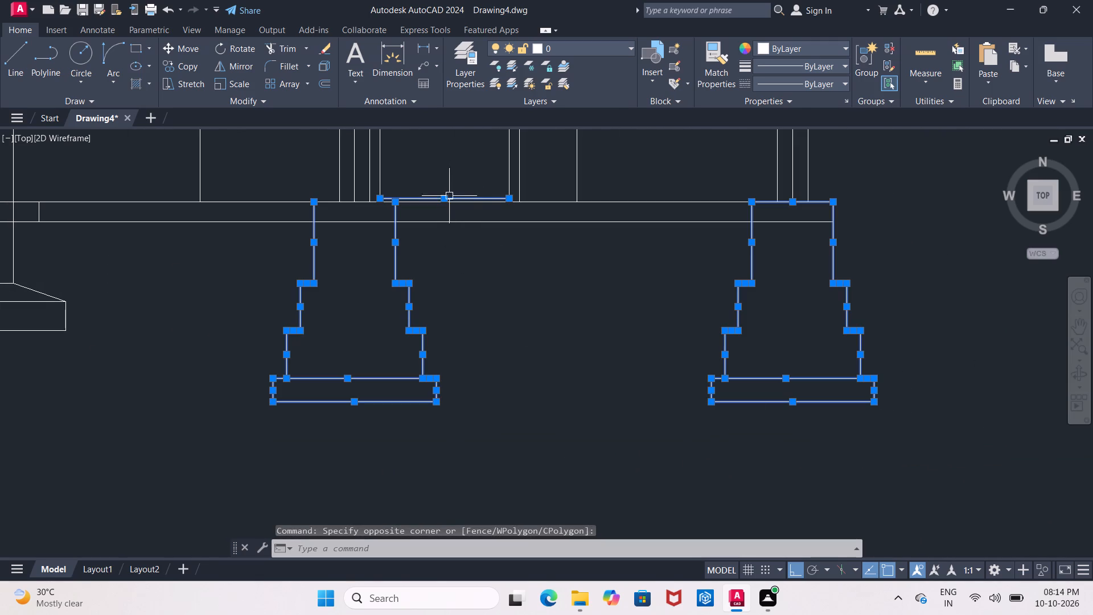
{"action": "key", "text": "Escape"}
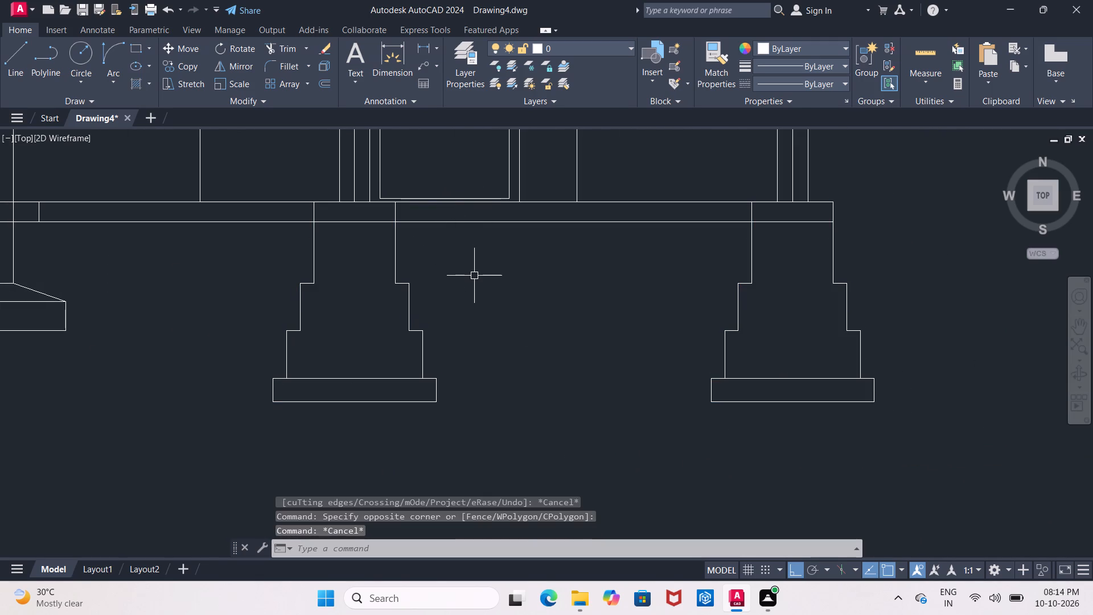
Erase the stepped footing under the middle wall.
{"action": "left_click", "coordinate": [272, 196]}
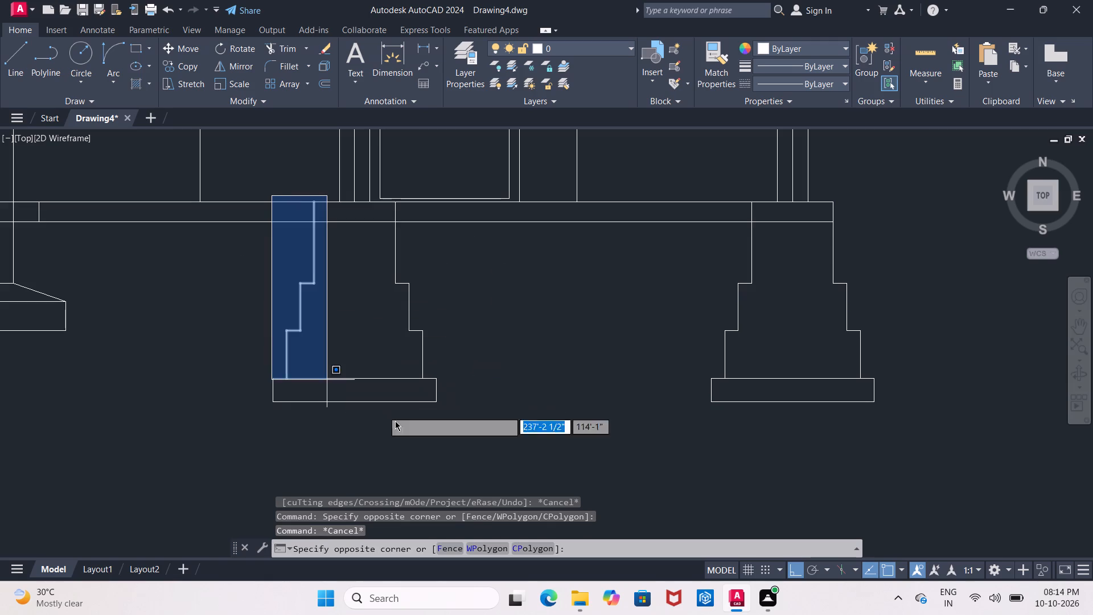
{"action": "left_click", "coordinate": [440, 432]}
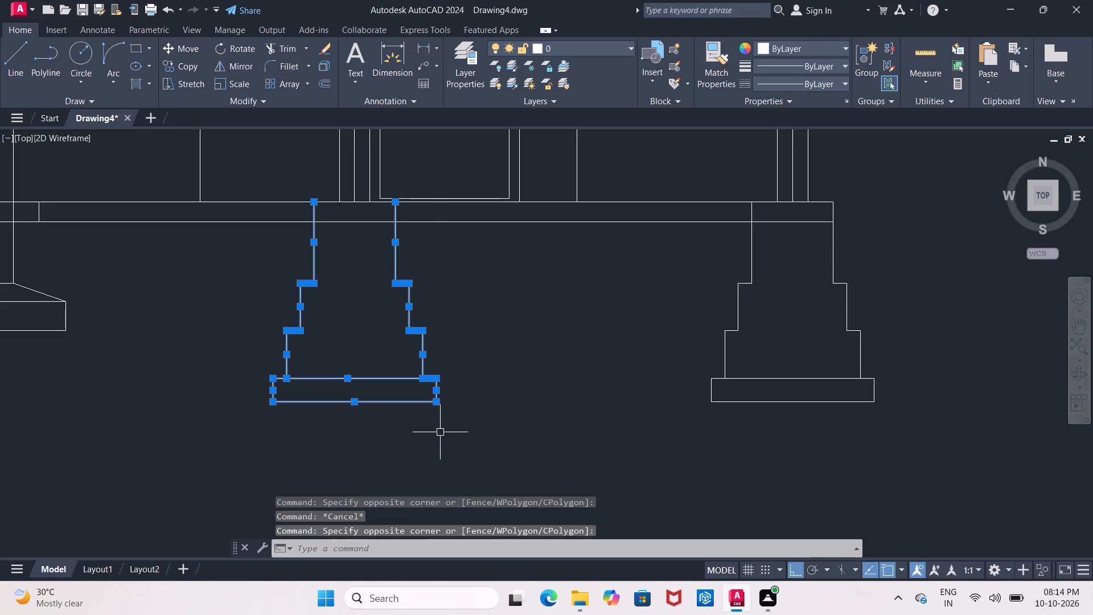
{"action": "key", "text": "Delete"}
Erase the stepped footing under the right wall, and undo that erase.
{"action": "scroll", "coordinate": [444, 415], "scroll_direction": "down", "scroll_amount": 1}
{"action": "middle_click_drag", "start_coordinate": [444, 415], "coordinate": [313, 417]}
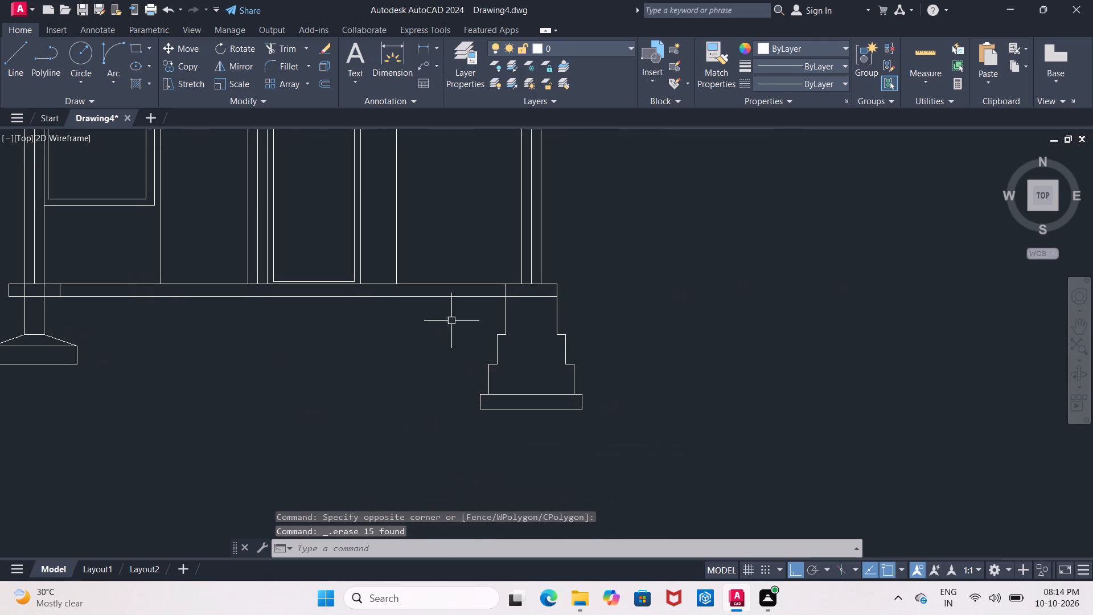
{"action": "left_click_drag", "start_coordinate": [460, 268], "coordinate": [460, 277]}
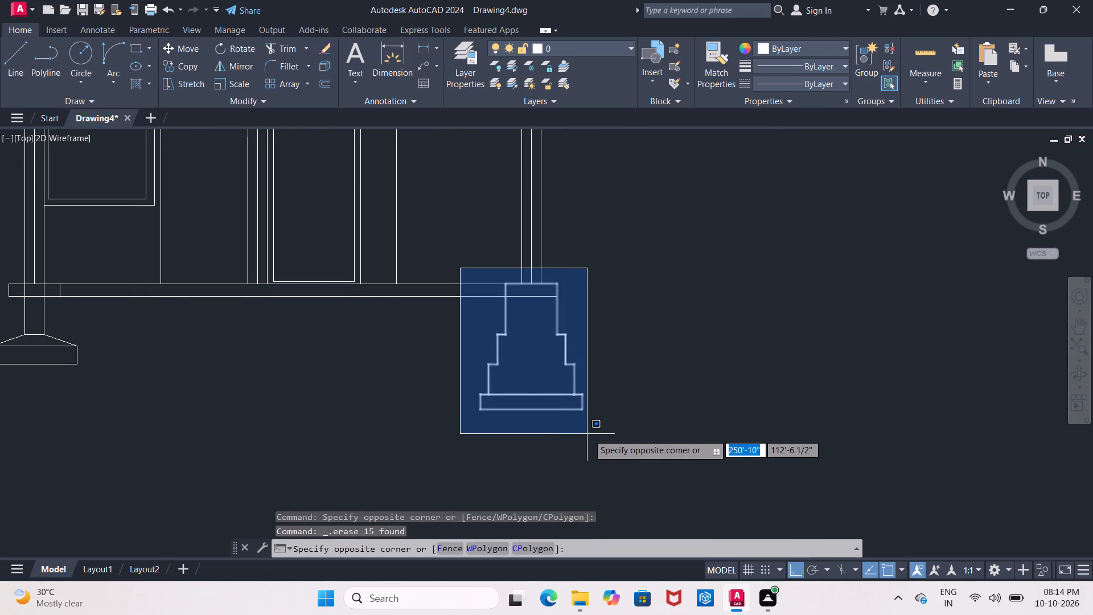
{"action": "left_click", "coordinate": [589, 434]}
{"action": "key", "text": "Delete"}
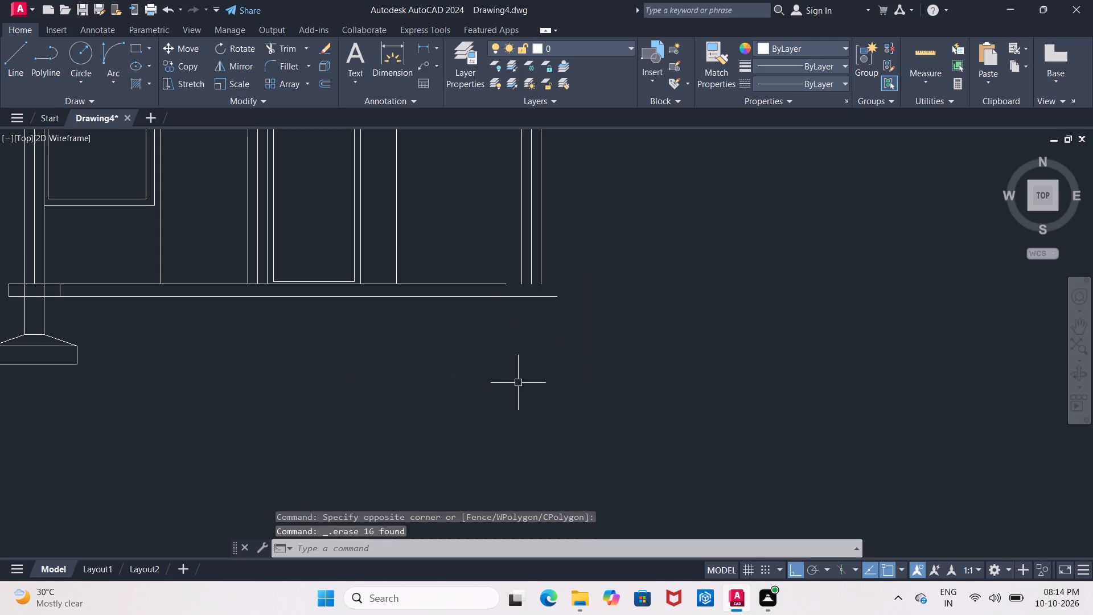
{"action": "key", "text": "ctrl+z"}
Erase the stepped footing under the right wall together with the plinth's top and end lines above it.
{"action": "scroll", "coordinate": [506, 345], "scroll_direction": "up", "scroll_amount": 1}
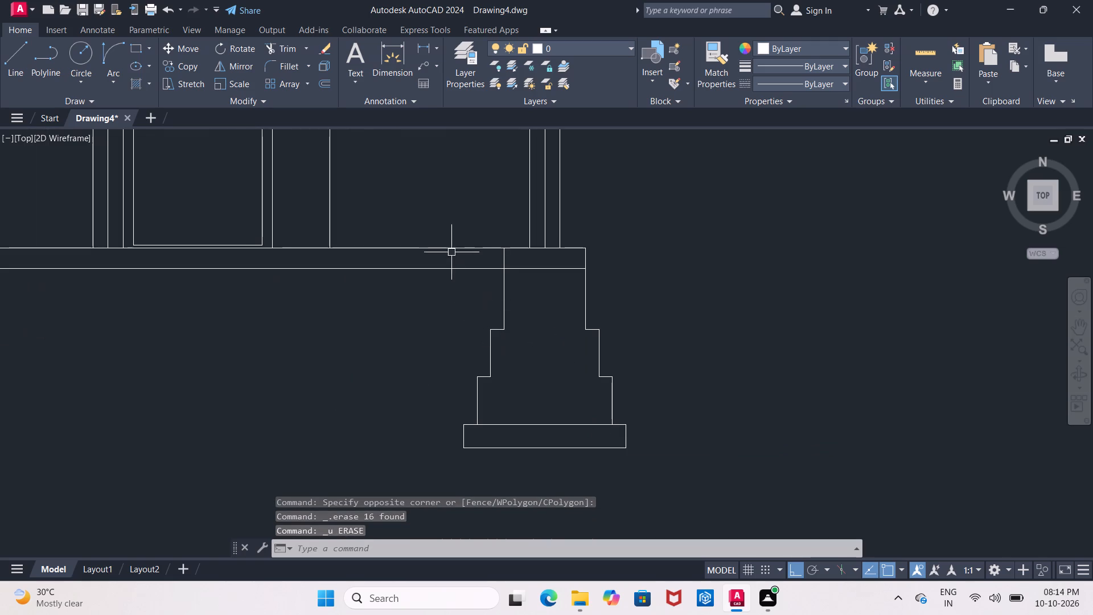
{"action": "left_click", "coordinate": [425, 237]}
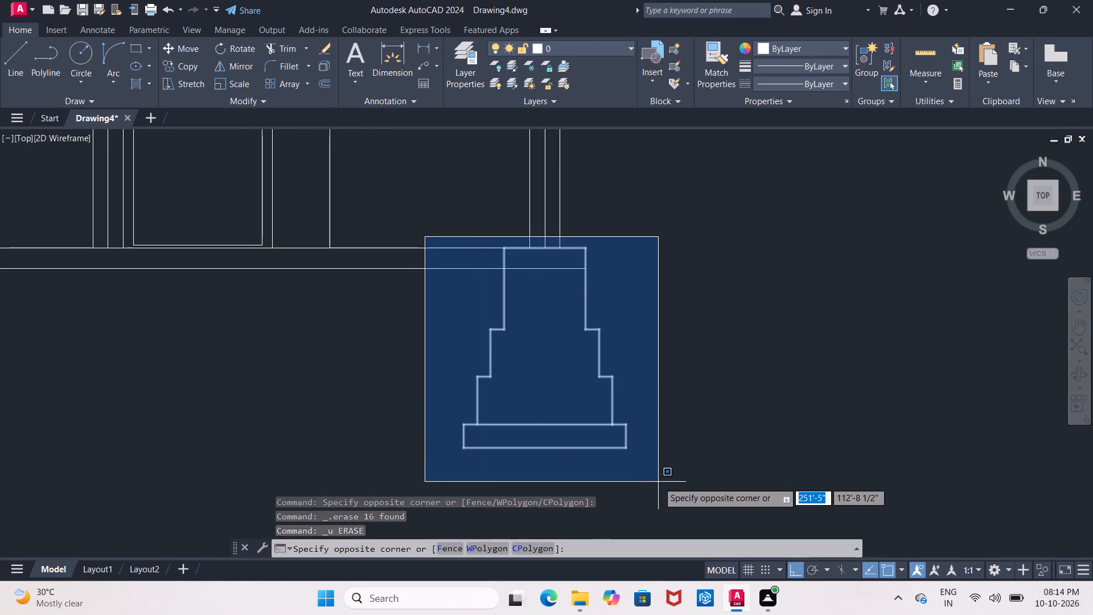
{"action": "left_click", "coordinate": [658, 482]}
{"action": "key", "text": "Delete"}
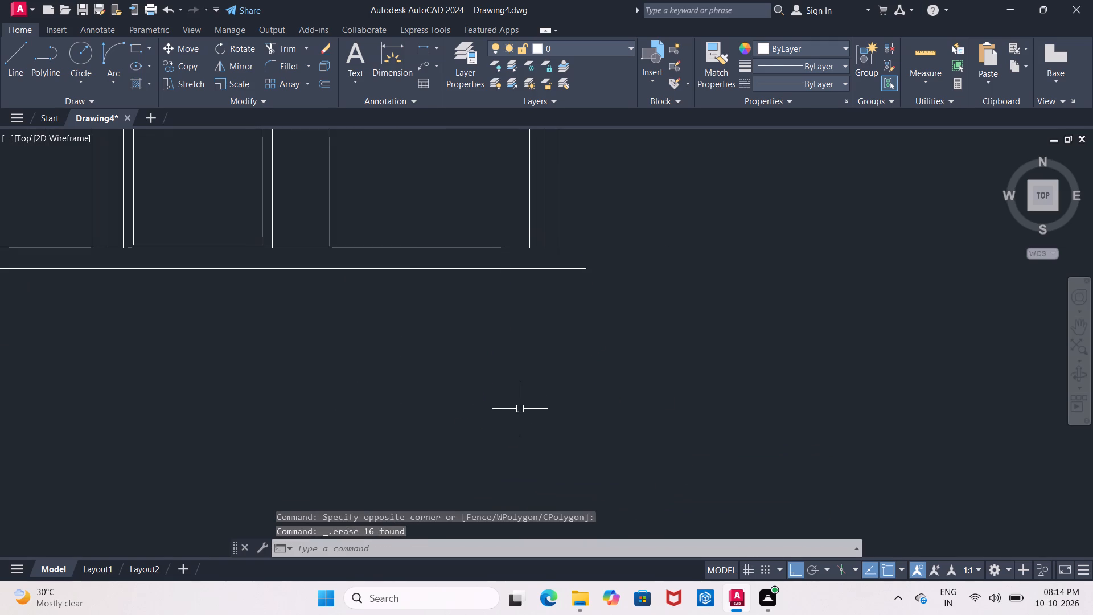
Trim the plinth lines projecting beyond the left column's outer face and the short vertical plinth line just inside the column.
{"action": "middle_click_drag", "start_coordinate": [519, 409], "coordinate": [507, 517]}
{"action": "scroll", "coordinate": [507, 514], "scroll_direction": "down", "scroll_amount": 3}
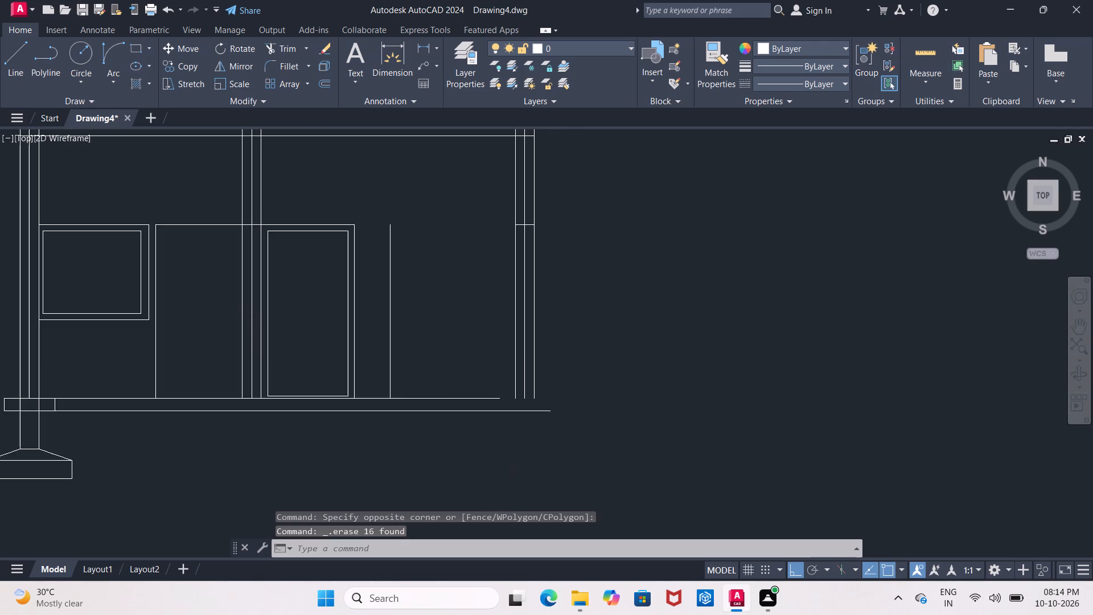
{"action": "scroll", "coordinate": [511, 469], "scroll_direction": "up", "scroll_amount": 1}
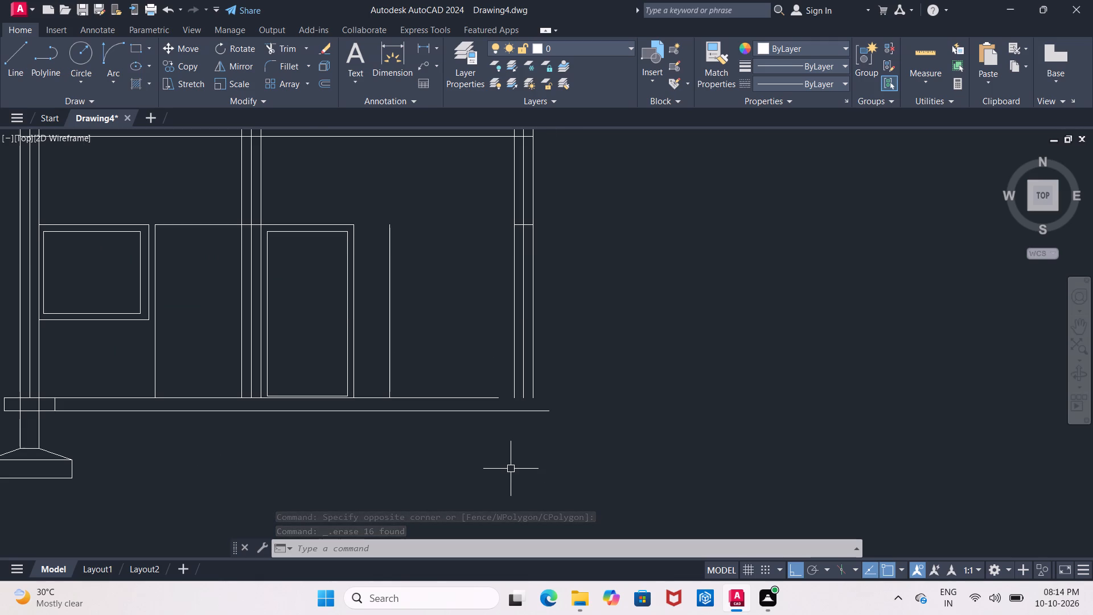
{"action": "scroll", "coordinate": [514, 473], "scroll_direction": "down", "scroll_amount": 1}
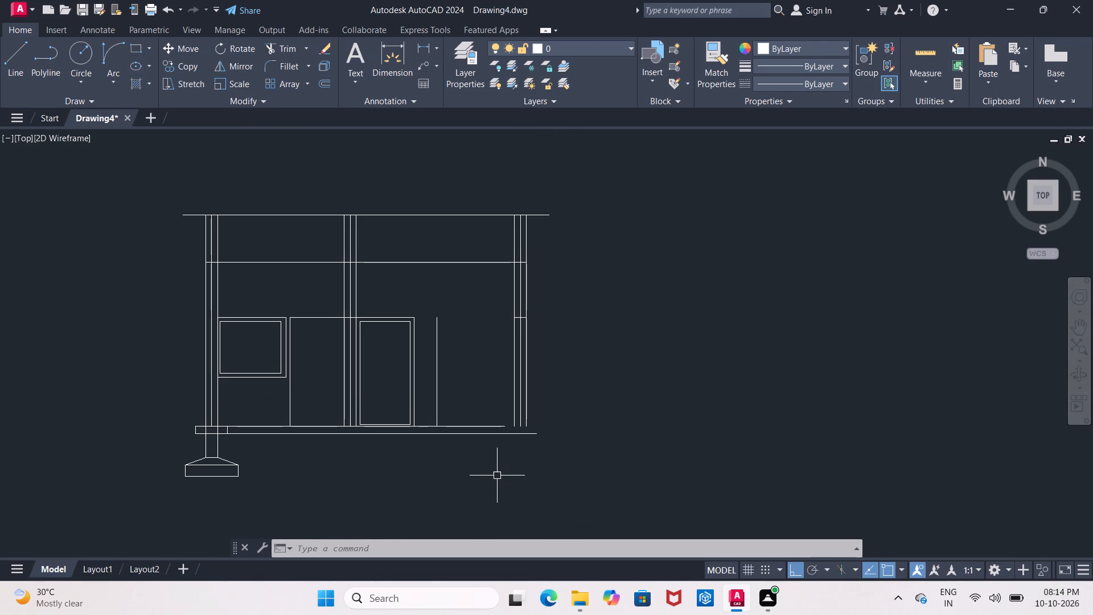
{"action": "scroll", "coordinate": [178, 438], "scroll_direction": "up", "scroll_amount": 2}
{"action": "middle_click_drag", "start_coordinate": [178, 438], "coordinate": [161, 434]}
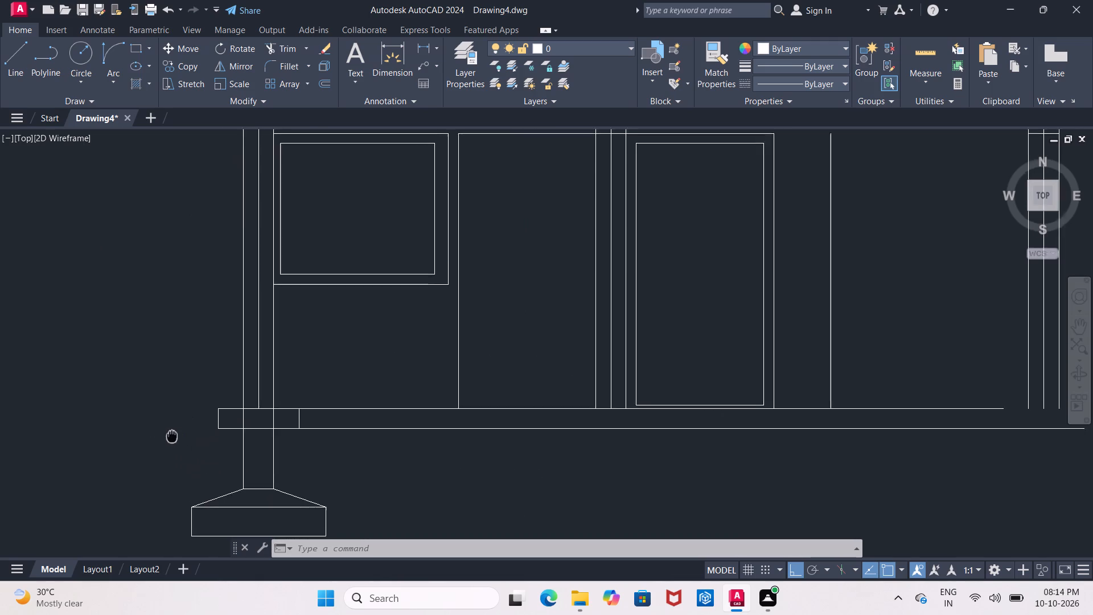
{"action": "middle_click_drag", "start_coordinate": [161, 434], "coordinate": [129, 433]}
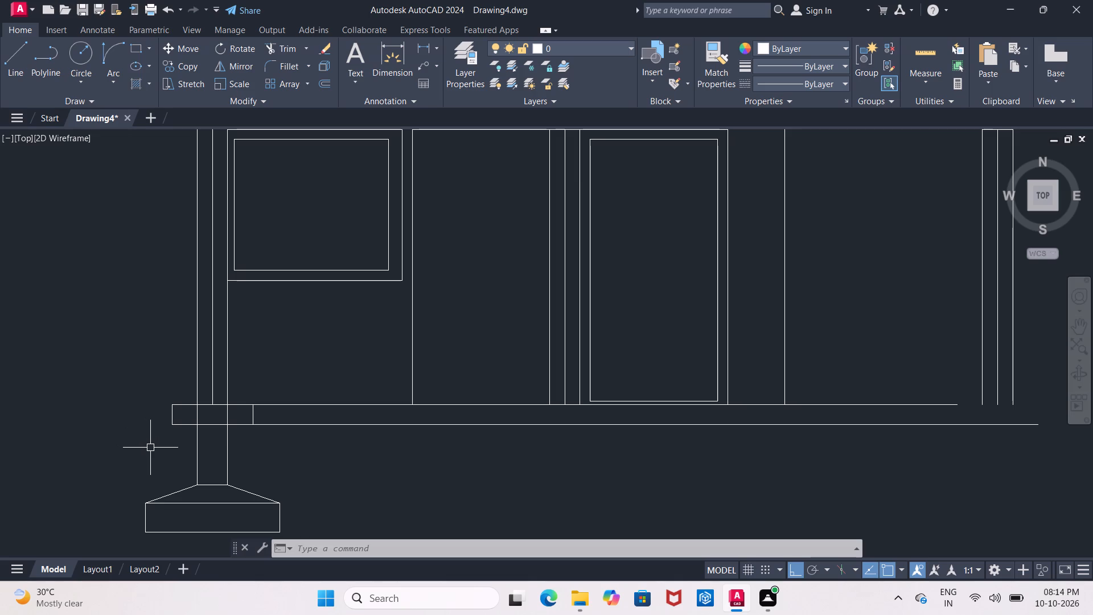
{"action": "middle_click_drag", "start_coordinate": [150, 448], "coordinate": [147, 448]}
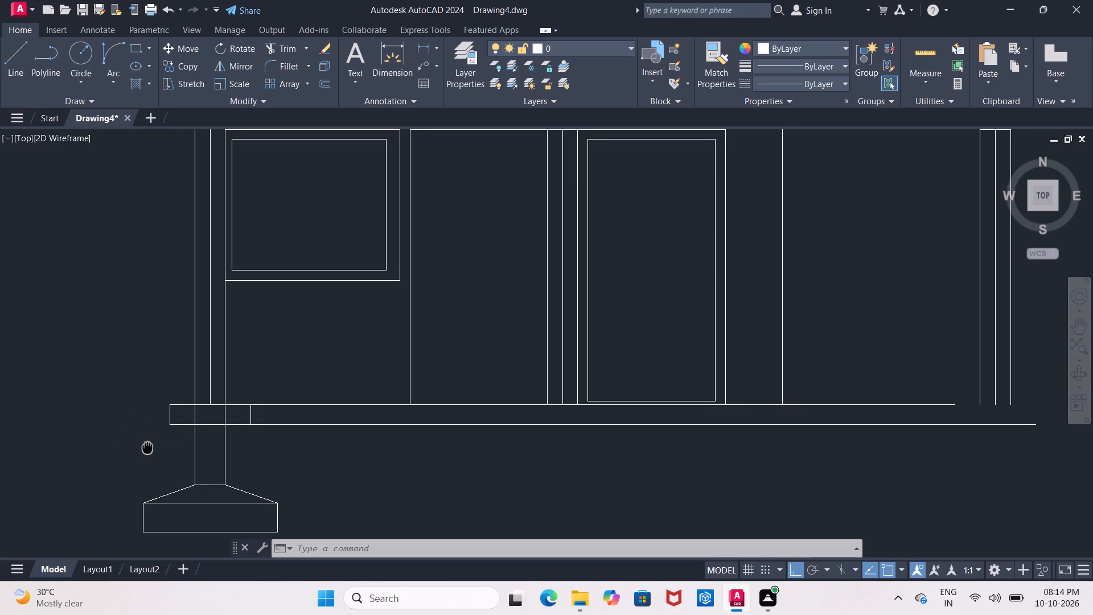
{"action": "middle_click_drag", "start_coordinate": [147, 448], "coordinate": [144, 448]}
{"action": "scroll", "coordinate": [148, 448], "scroll_direction": "up", "scroll_amount": 1}
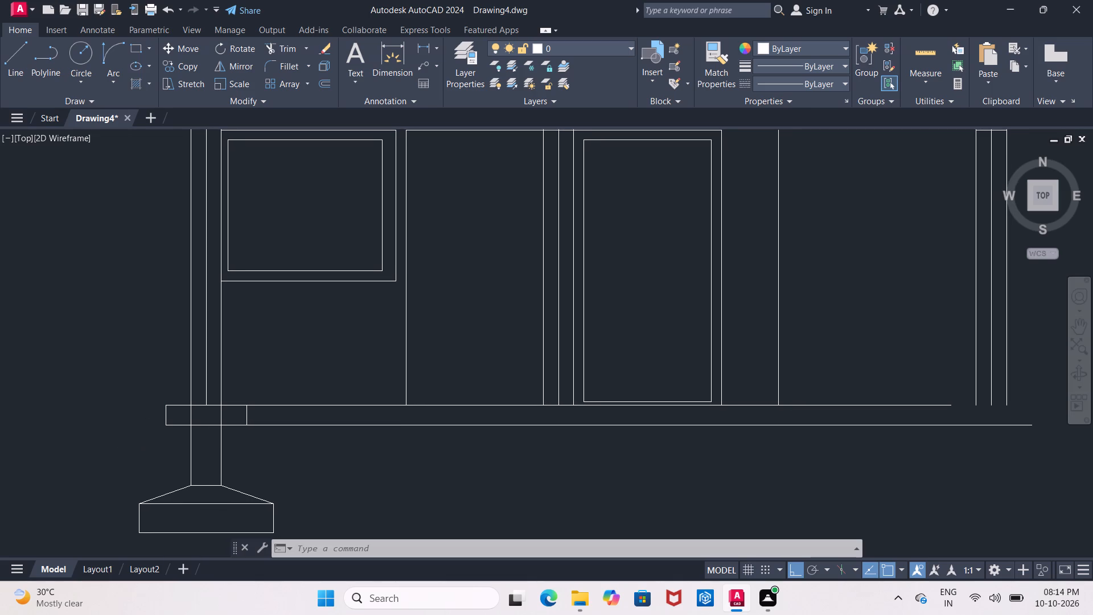
{"action": "type", "text": "tr"}
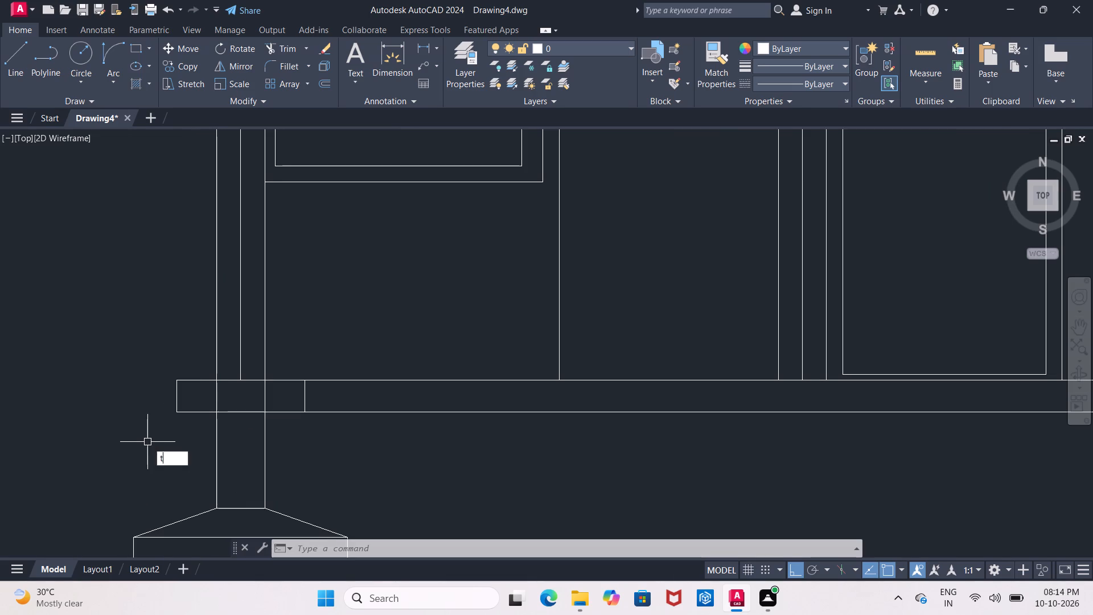
{"action": "key", "text": "Return"}
{"action": "key", "text": "Return"}
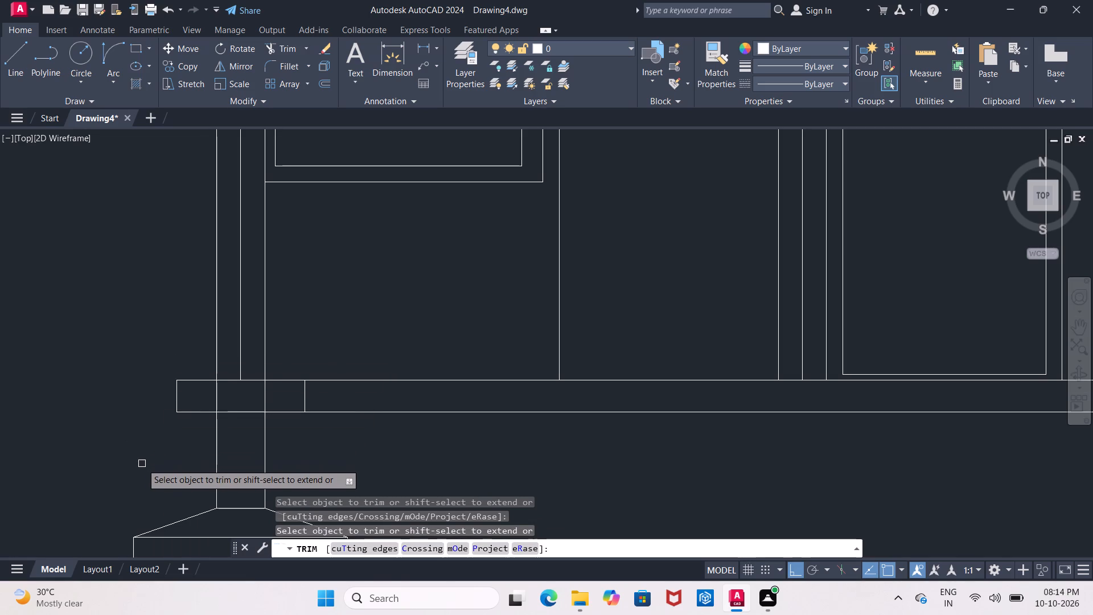
{"action": "left_click_drag", "start_coordinate": [184, 360], "coordinate": [179, 452]}
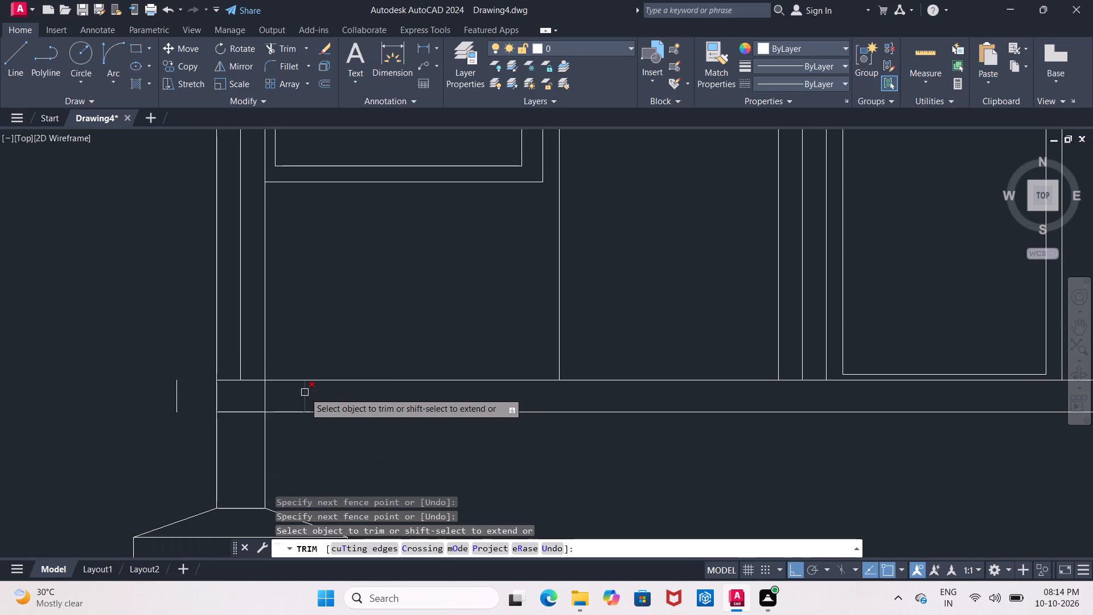
{"action": "left_click", "coordinate": [305, 392]}
Erase the leftover short vertical line at the plinth's former left end, outside the column.
{"action": "left_click", "coordinate": [172, 395]}
{"action": "scroll", "coordinate": [169, 403], "scroll_direction": "down", "scroll_amount": 2}
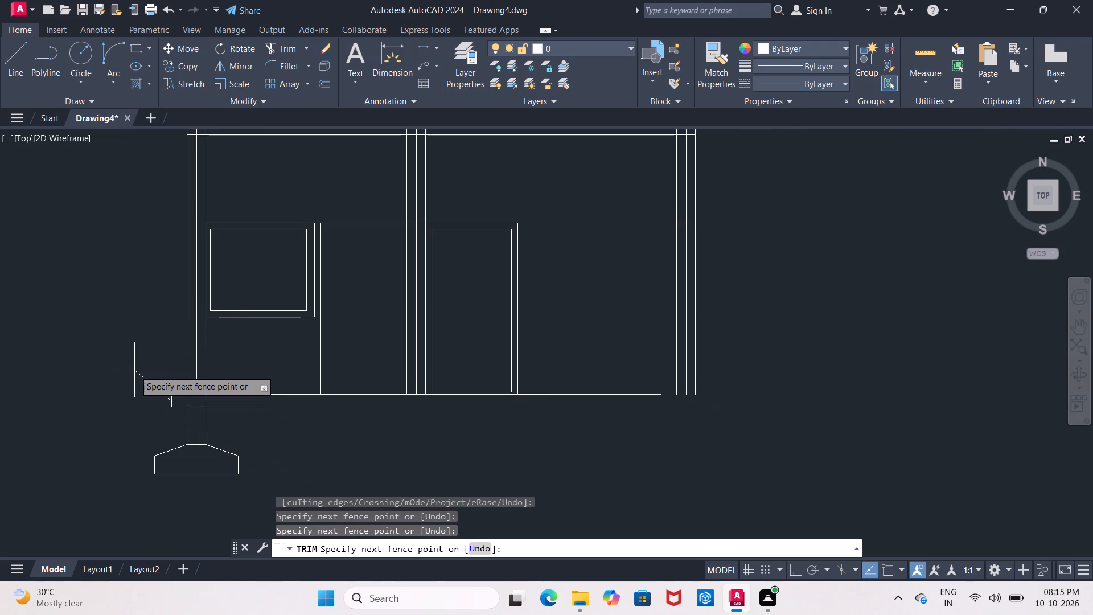
{"action": "key", "text": "Escape"}
{"action": "left_click", "coordinate": [172, 399]}
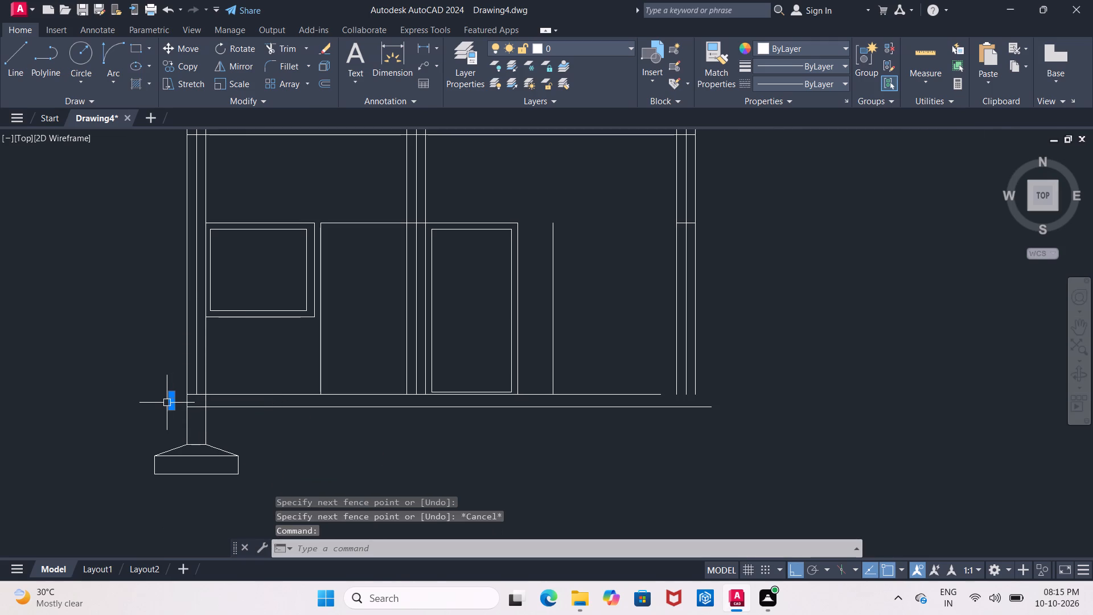
{"action": "key", "text": "Delete"}
Extend the plinth's top line to the outermost vertical line of the right wall.
{"action": "middle_click_drag", "start_coordinate": [593, 466], "coordinate": [443, 476]}
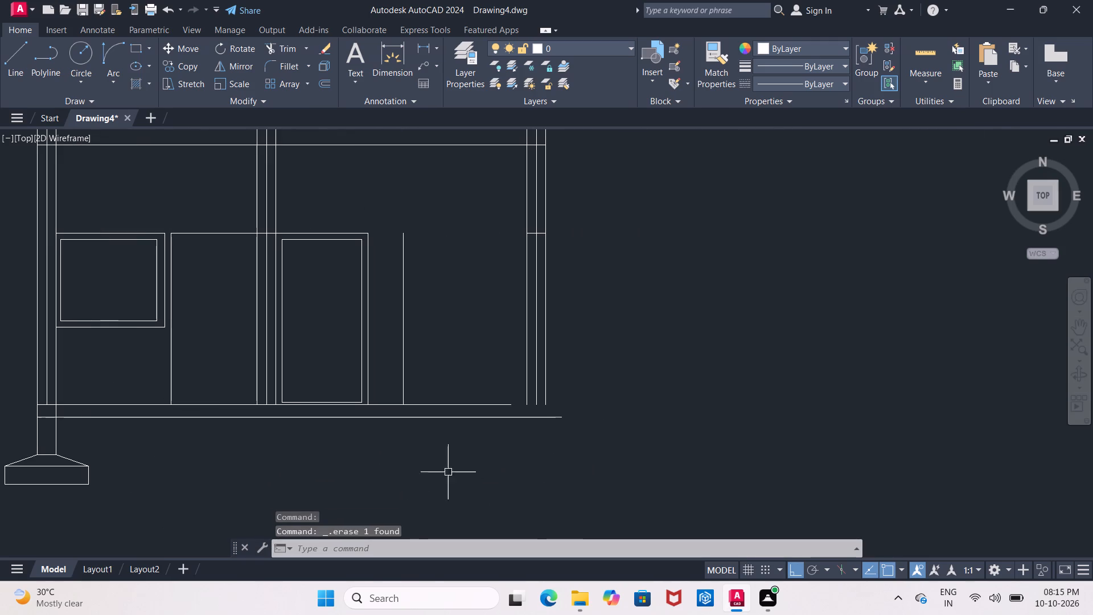
{"action": "key", "text": "Escape"}
{"action": "type", "text": "ex"}
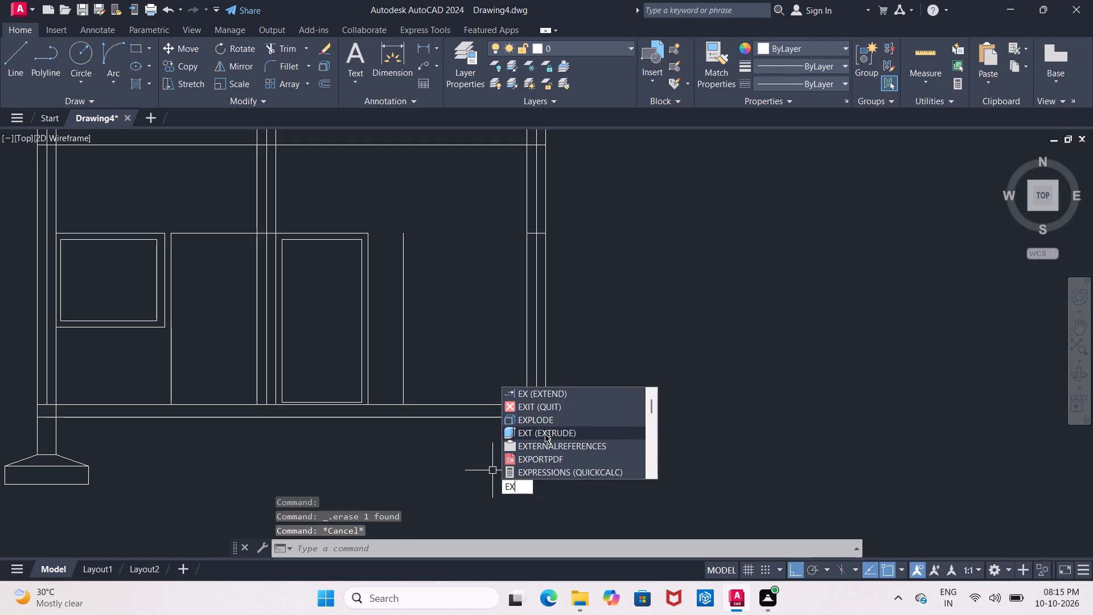
{"action": "left_click", "coordinate": [560, 398]}
{"action": "left_click", "coordinate": [478, 407]}
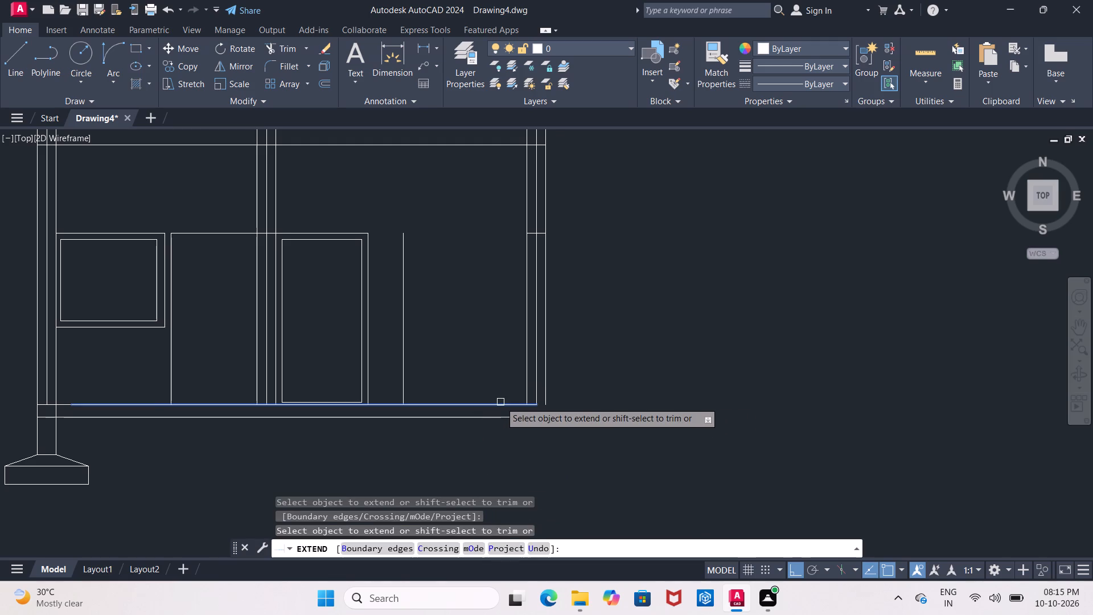
{"action": "left_click", "coordinate": [500, 402]}
{"action": "left_click", "coordinate": [517, 402]}
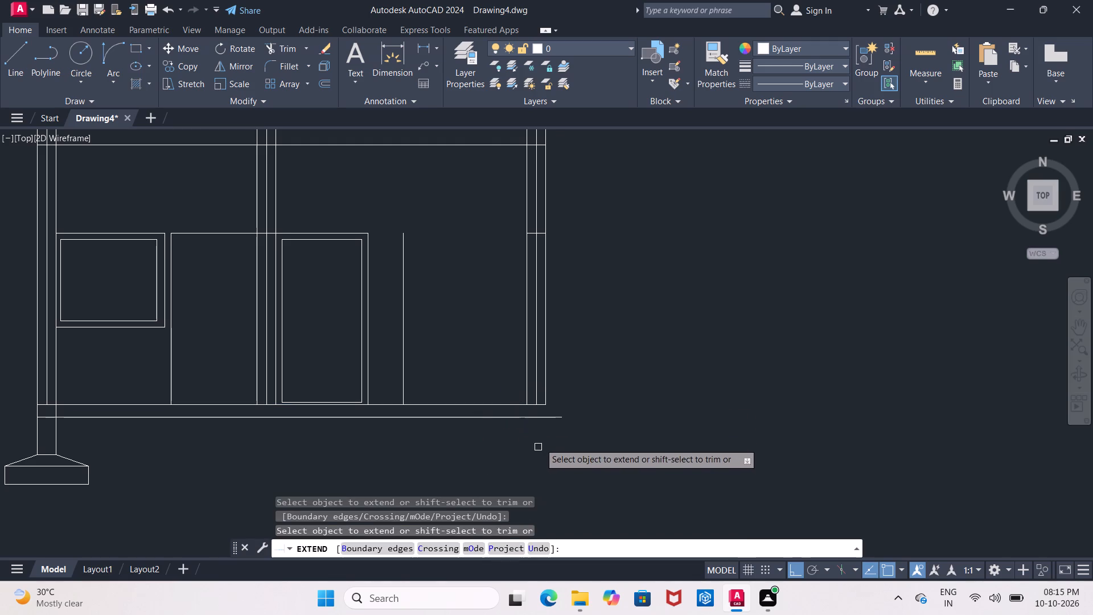
Extend the right wall's three vertical lines down to the plinth's bottom line.
{"action": "left_click", "coordinate": [546, 391]}
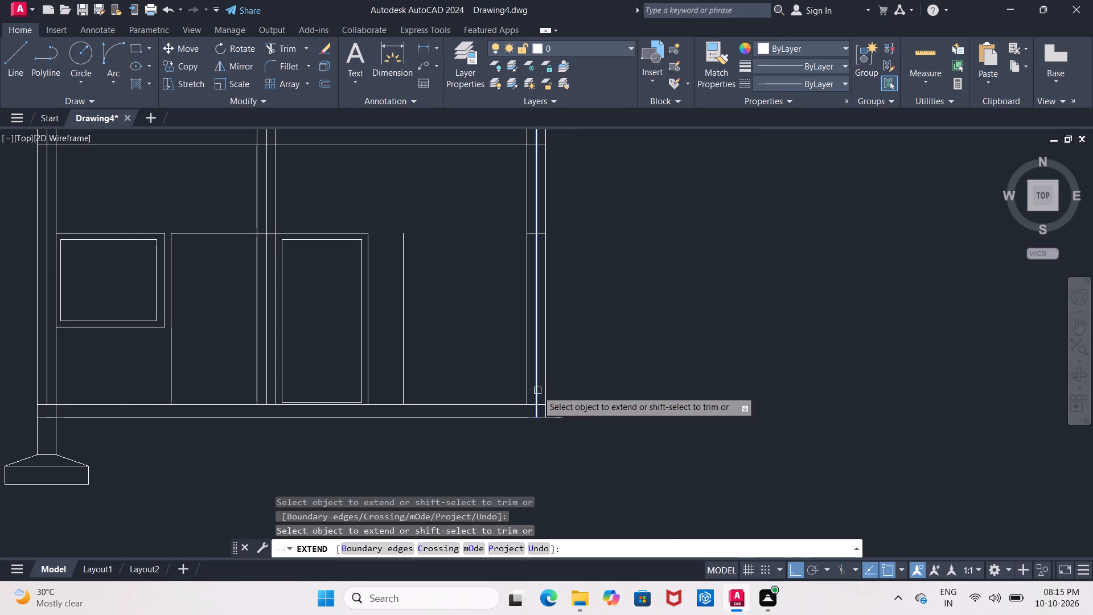
{"action": "left_click", "coordinate": [537, 391]}
{"action": "left_click", "coordinate": [527, 396]}
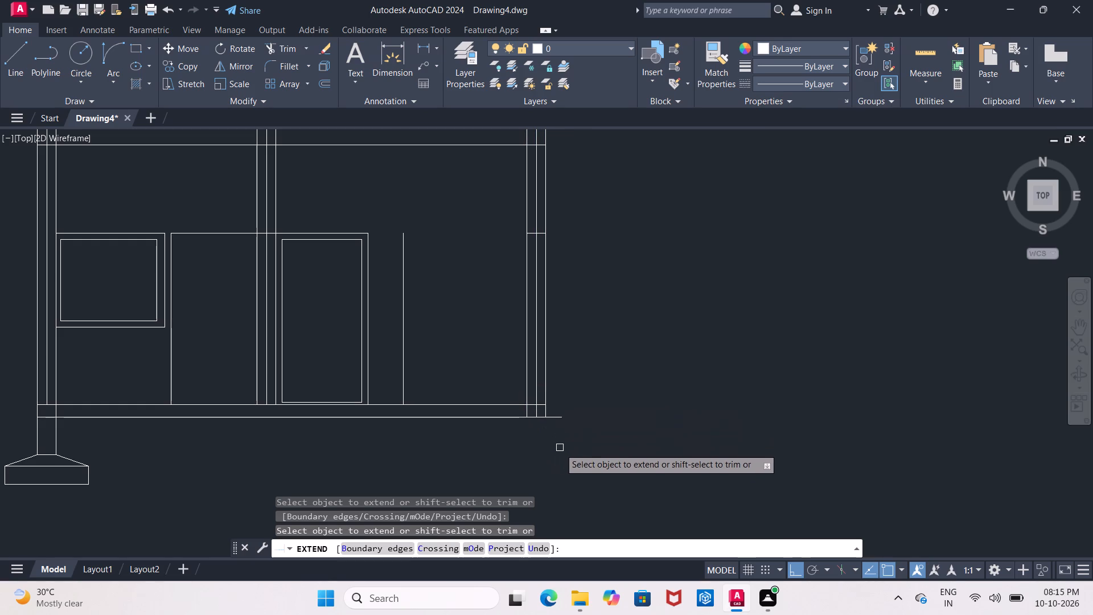
{"action": "key", "text": "Escape"}
Trim the plinth's bottom line where it projects past the right wall's outer face.
{"action": "type", "text": "tr"}
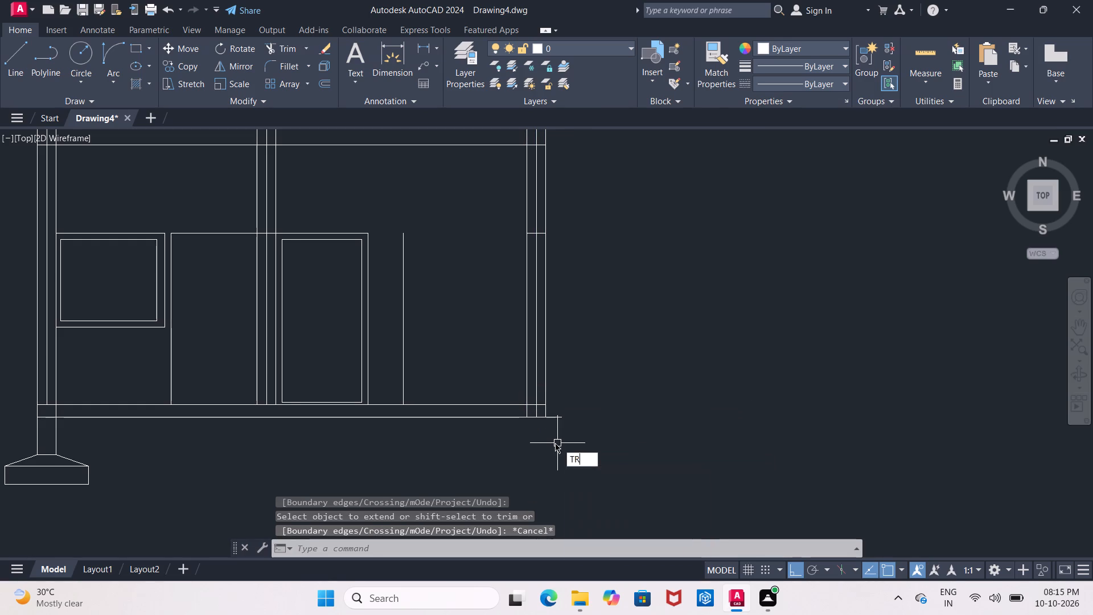
{"action": "key", "text": "Return"}
{"action": "key", "text": "Return"}
{"action": "left_click", "coordinate": [558, 419]}
{"action": "middle_click_drag", "start_coordinate": [445, 468], "coordinate": [503, 460]}
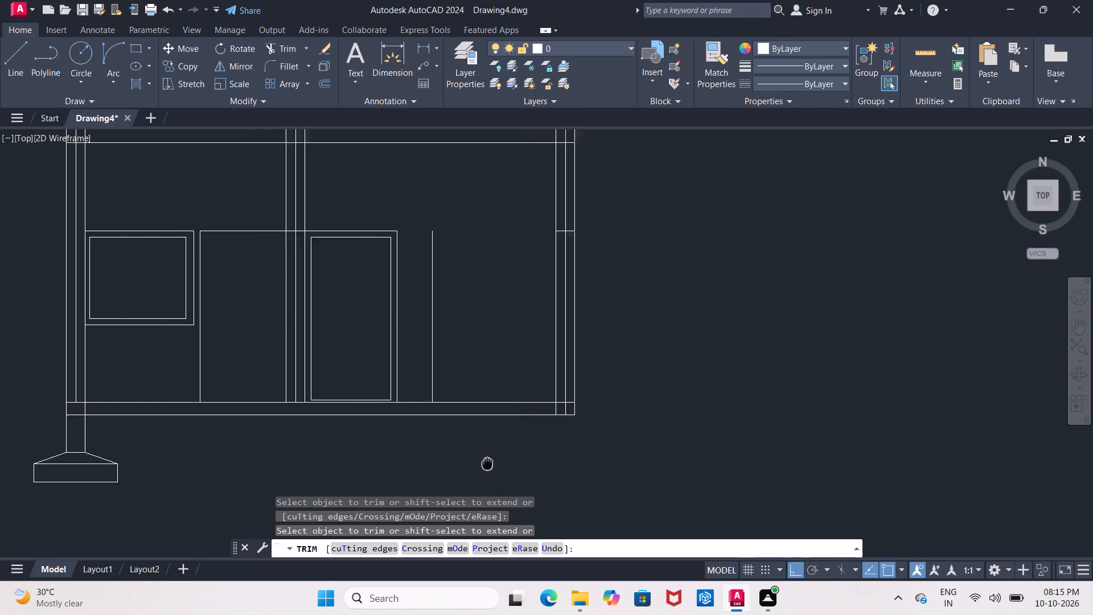
{"action": "middle_click_drag", "start_coordinate": [503, 460], "coordinate": [543, 453]}
{"action": "middle_click_drag", "start_coordinate": [330, 434], "coordinate": [396, 439]}
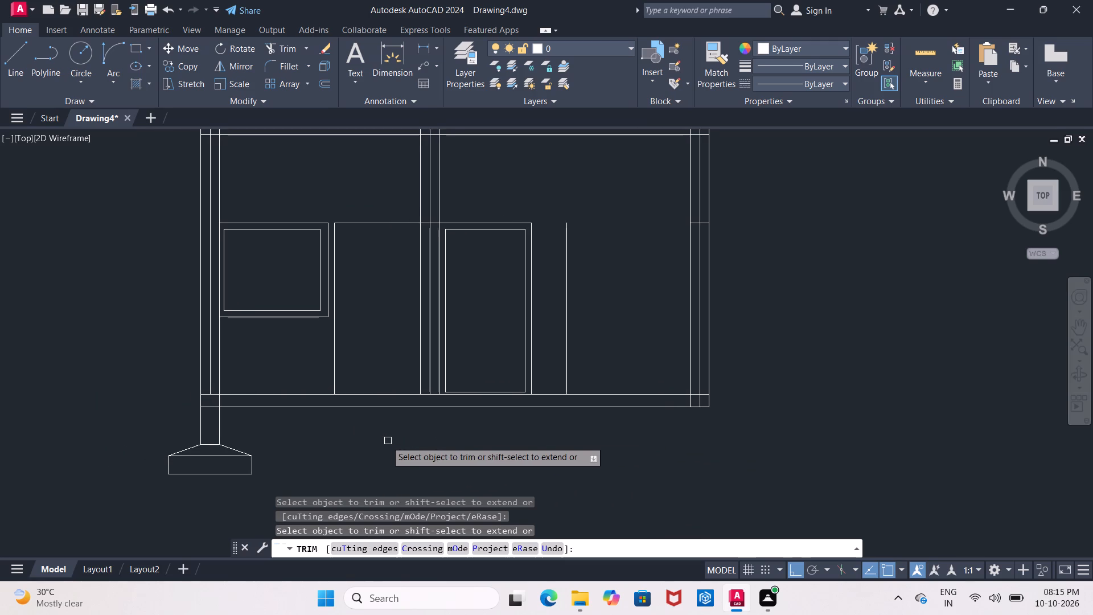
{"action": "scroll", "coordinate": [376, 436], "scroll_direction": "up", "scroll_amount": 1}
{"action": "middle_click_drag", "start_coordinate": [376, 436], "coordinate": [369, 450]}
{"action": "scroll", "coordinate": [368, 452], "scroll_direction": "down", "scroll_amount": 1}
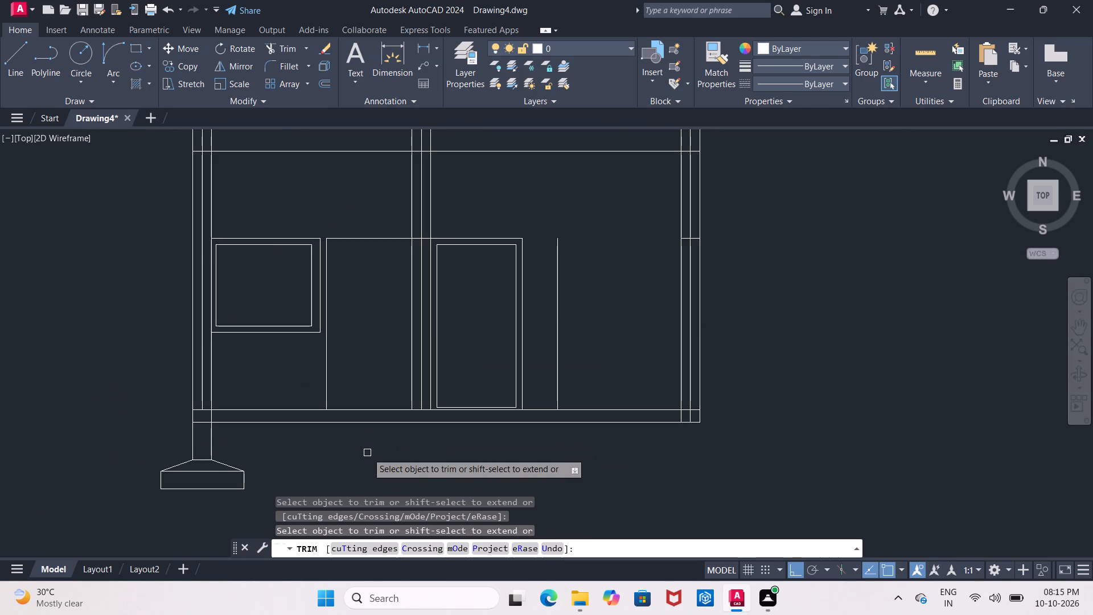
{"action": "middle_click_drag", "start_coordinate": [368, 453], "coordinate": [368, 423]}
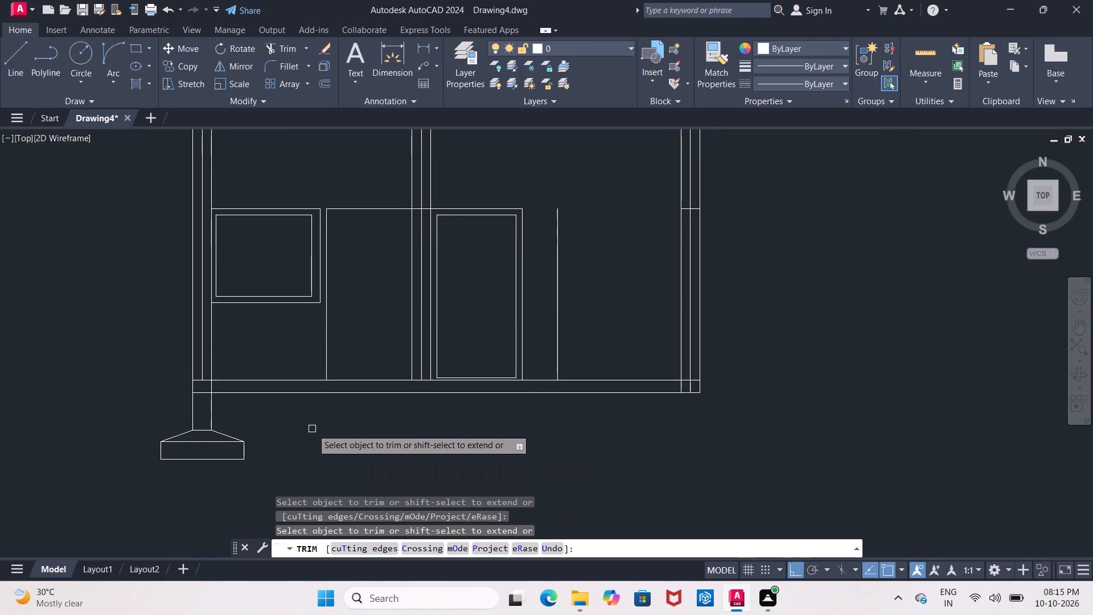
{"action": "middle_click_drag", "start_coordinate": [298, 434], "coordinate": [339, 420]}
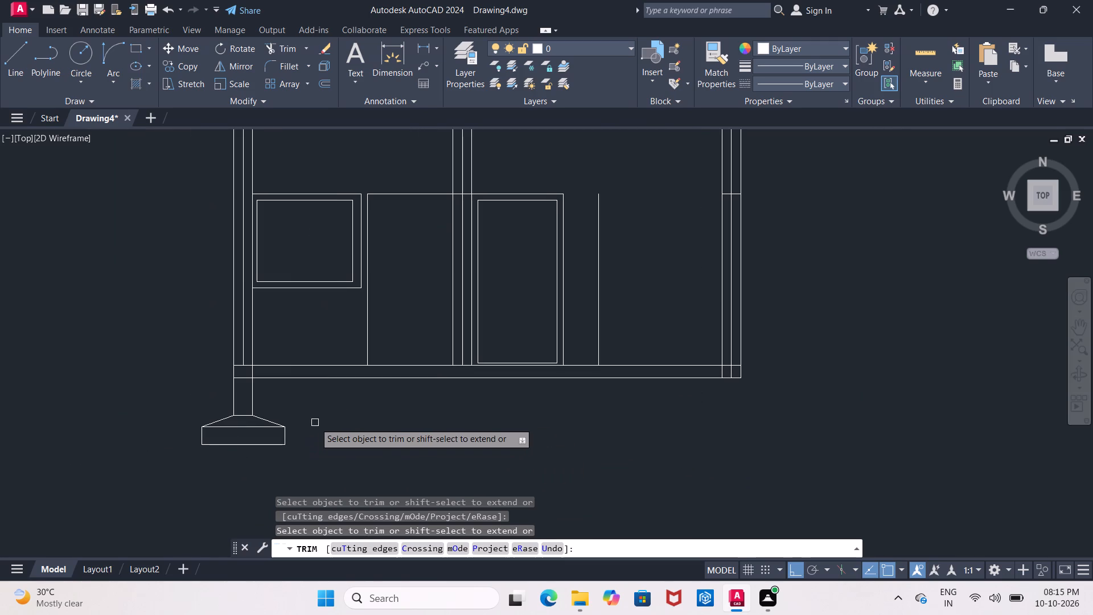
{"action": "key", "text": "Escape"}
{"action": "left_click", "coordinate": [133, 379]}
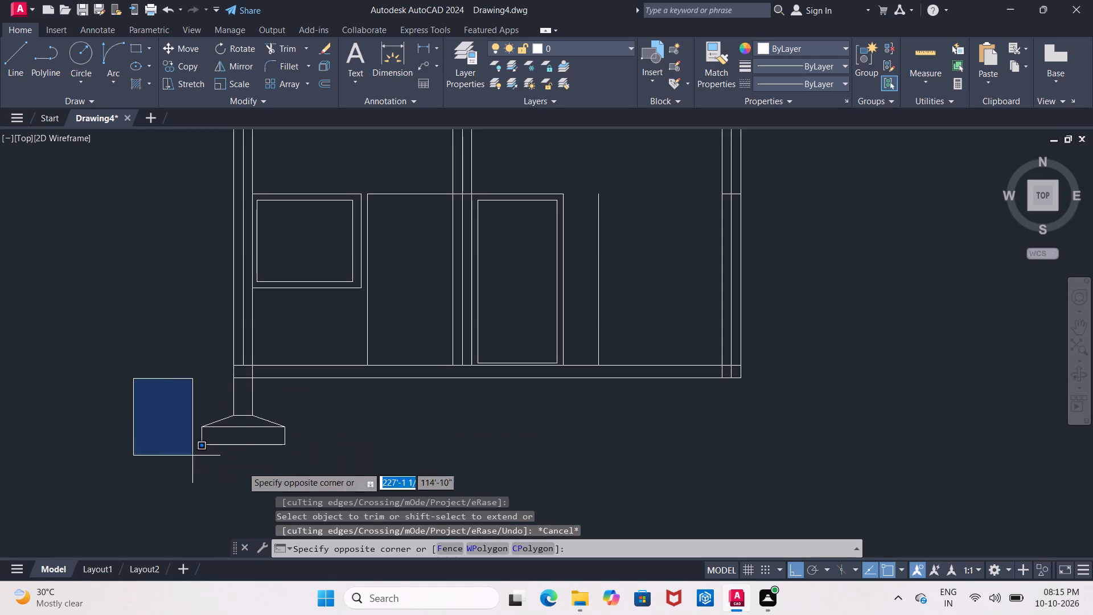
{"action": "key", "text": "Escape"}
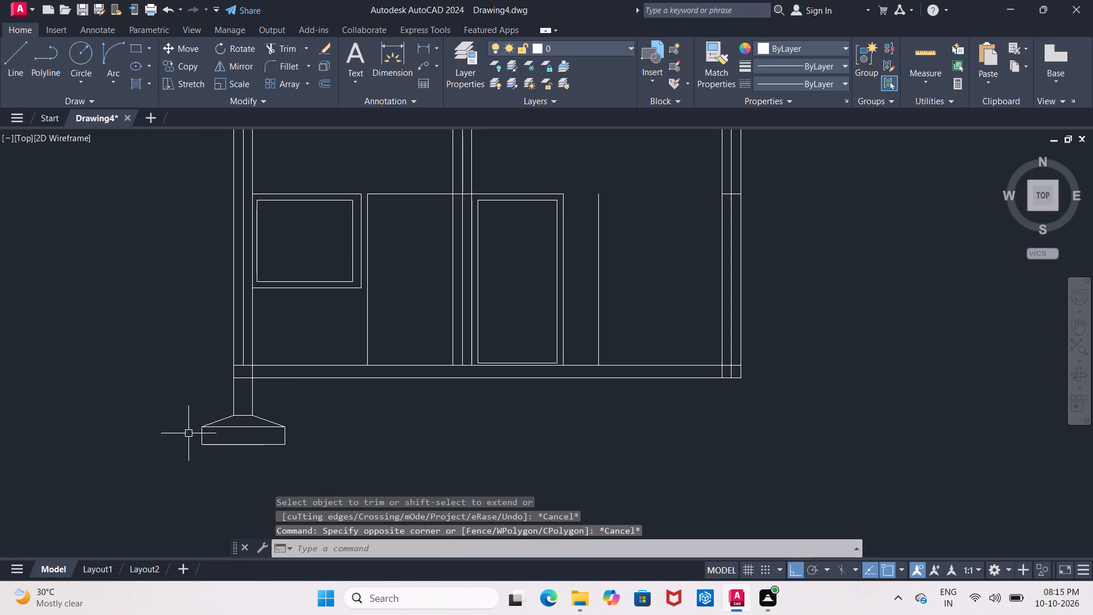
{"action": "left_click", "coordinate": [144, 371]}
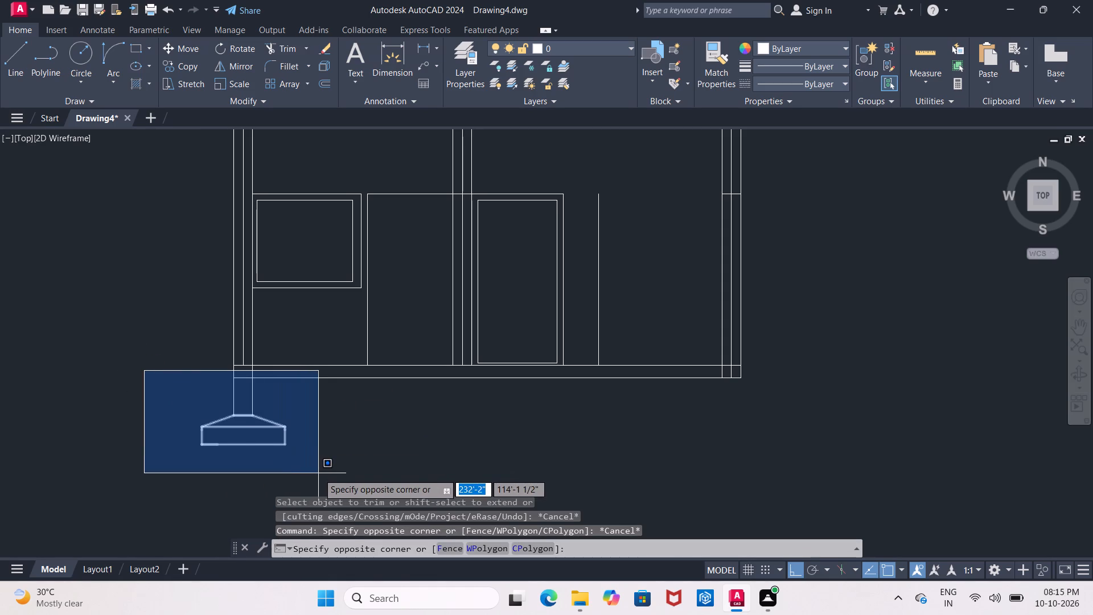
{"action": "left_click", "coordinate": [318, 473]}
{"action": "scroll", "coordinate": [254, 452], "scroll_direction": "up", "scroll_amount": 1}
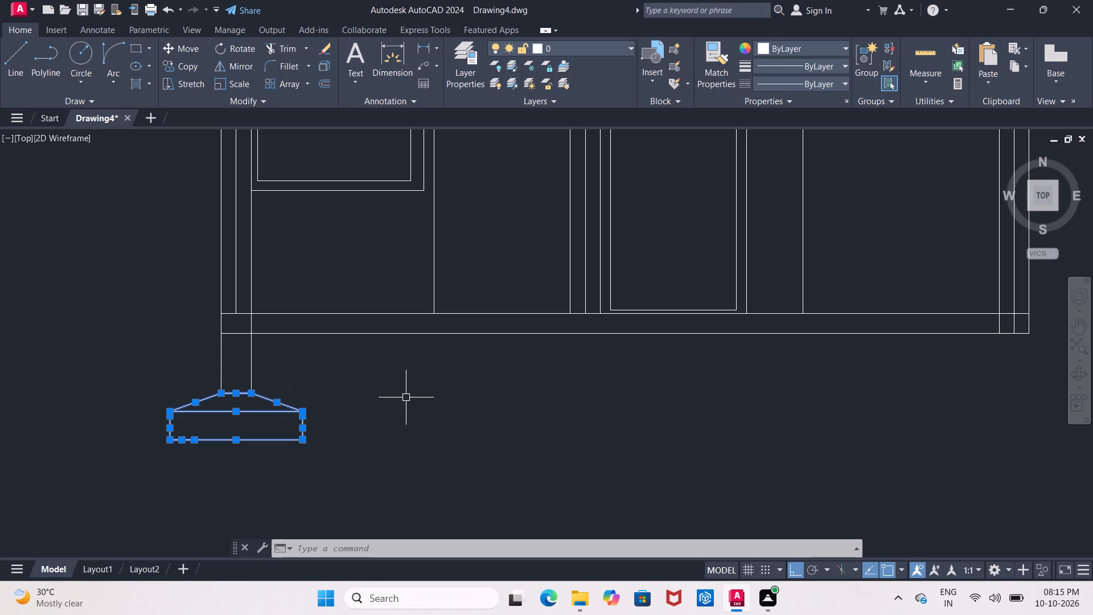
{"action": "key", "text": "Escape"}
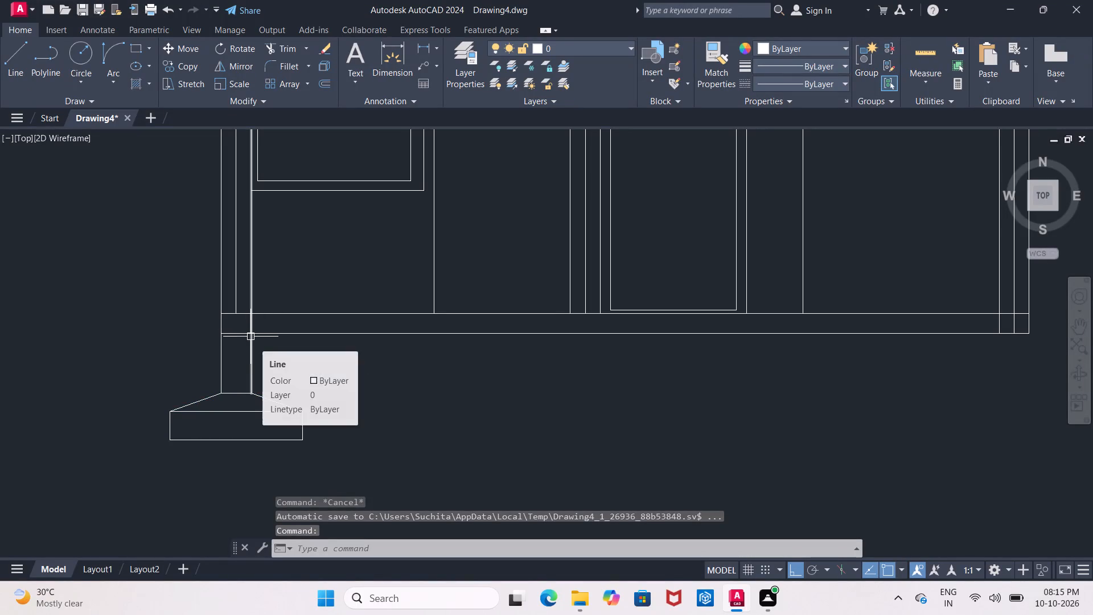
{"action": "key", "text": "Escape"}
Draw a horizontal line from the inner top corner of the left wall's sloped footing to beyond the right wall's outer face.
{"action": "left_click", "coordinate": [11, 73]}
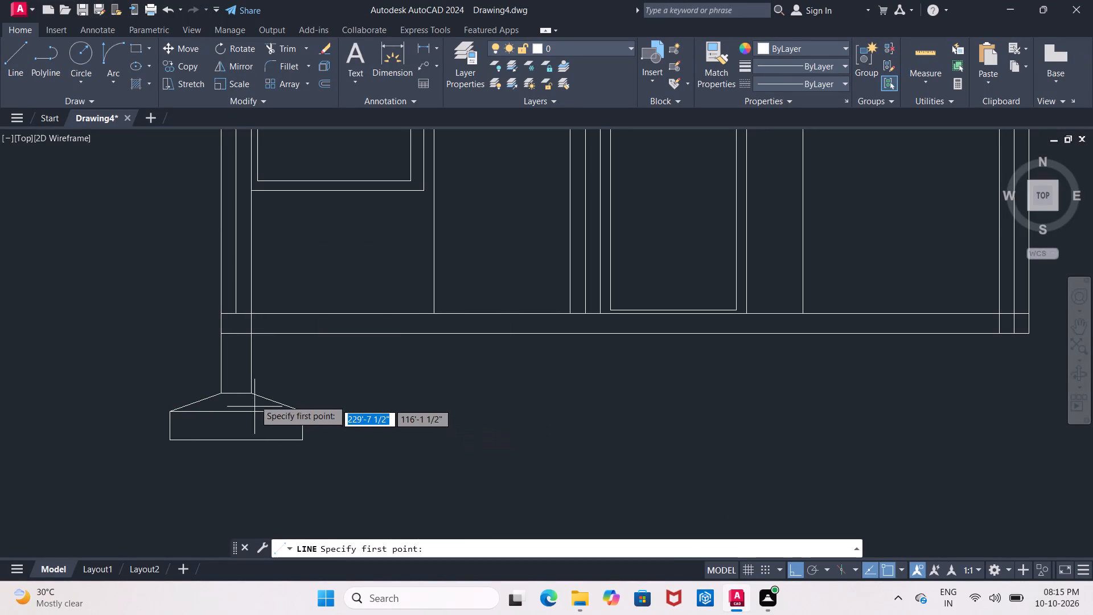
{"action": "left_click", "coordinate": [254, 392]}
{"action": "middle_click_drag", "start_coordinate": [521, 401], "coordinate": [223, 397]}
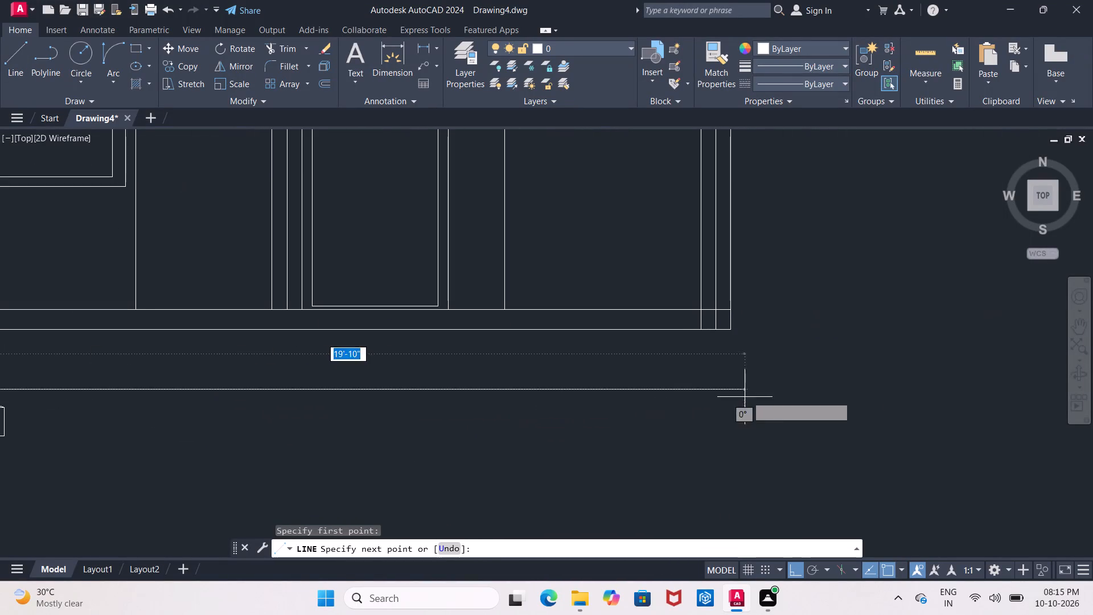
{"action": "left_click", "coordinate": [843, 382]}
{"action": "key", "text": "Escape"}
Extend the two outer lines of both the middle and right walls down to the horizontal line at footing-top level.
{"action": "middle_click_drag", "start_coordinate": [371, 435], "coordinate": [613, 399]}
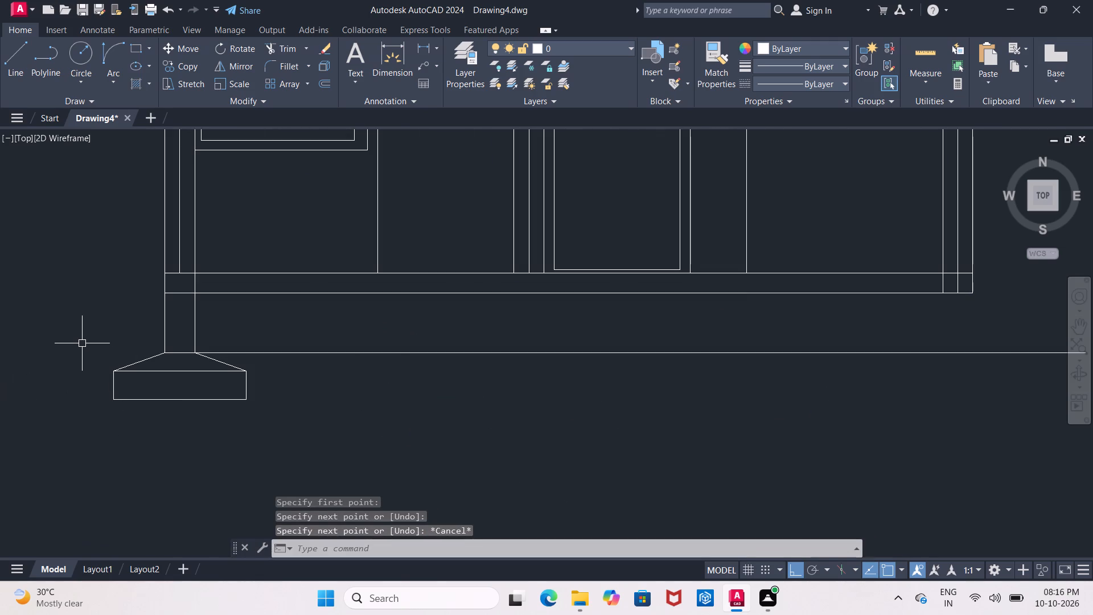
{"action": "key", "text": "e"}
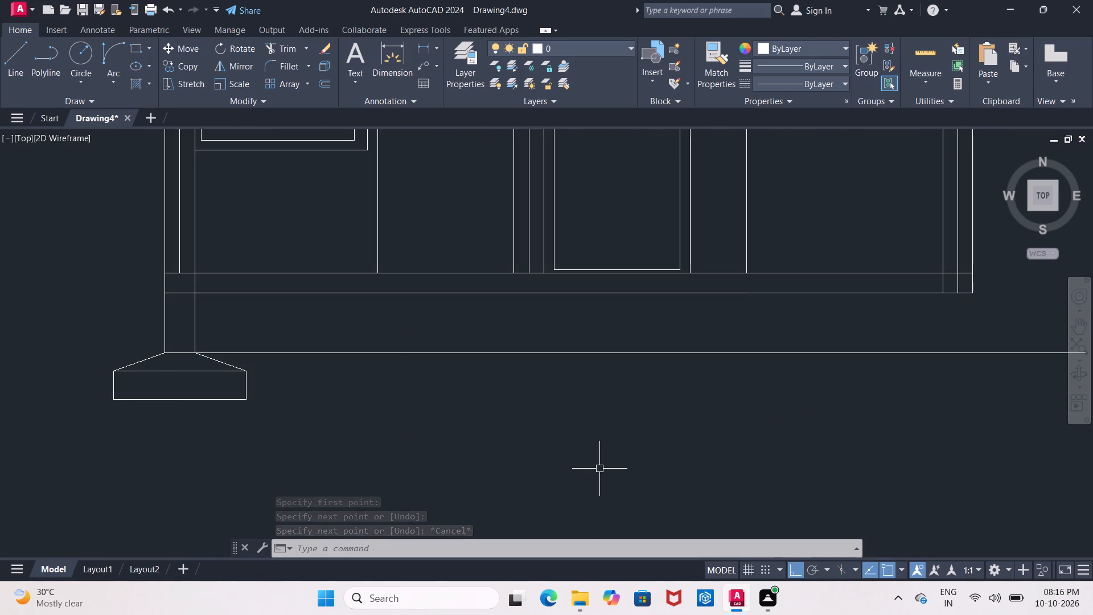
{"action": "key", "text": "x"}
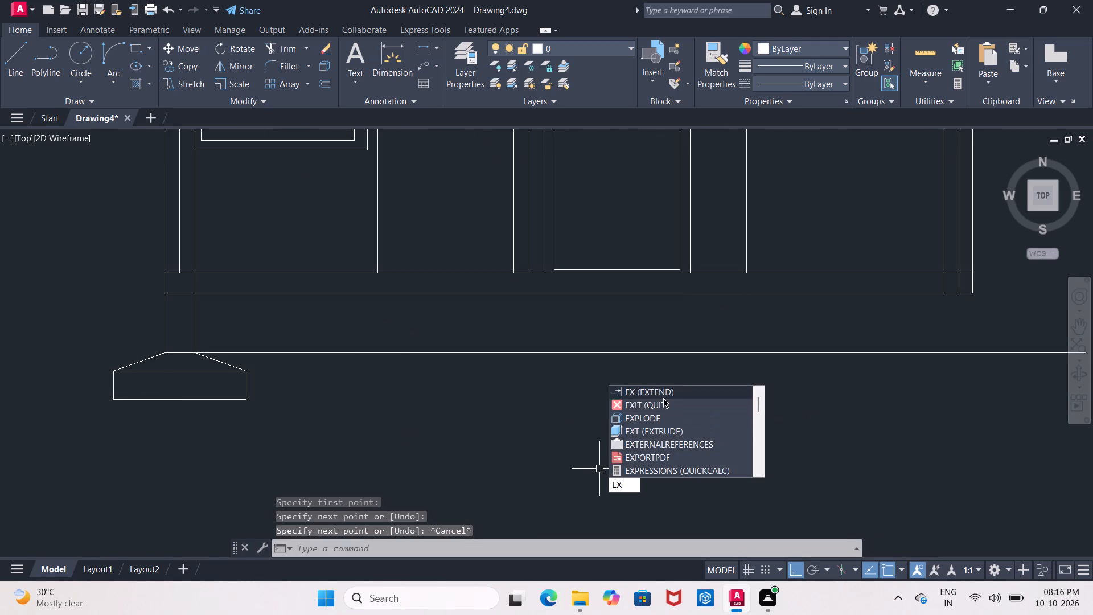
{"action": "left_click", "coordinate": [663, 398]}
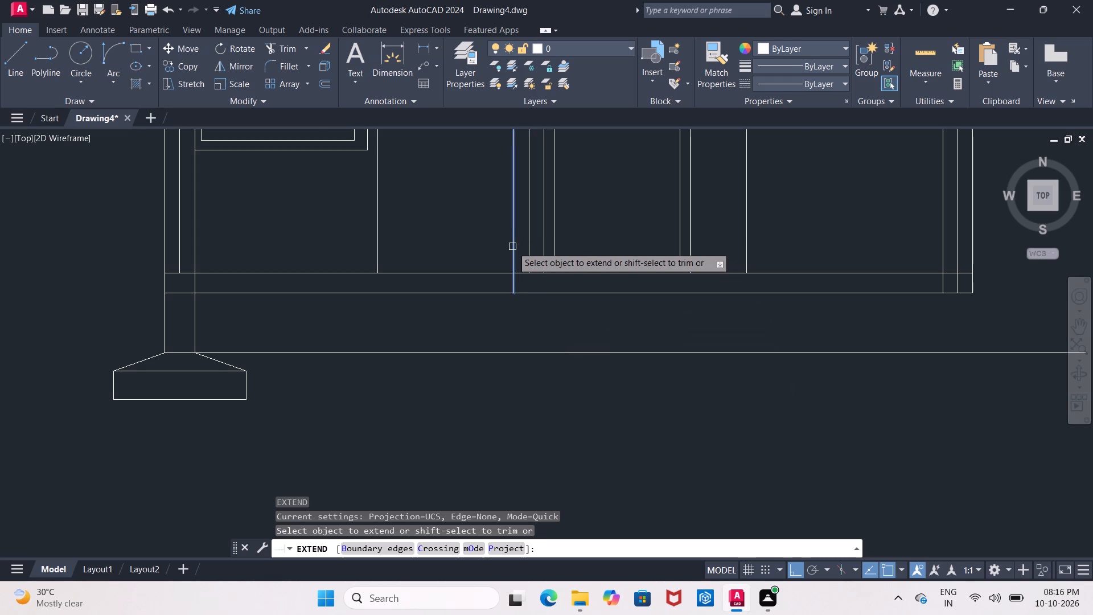
{"action": "scroll", "coordinate": [512, 247], "scroll_direction": "down", "scroll_amount": 2}
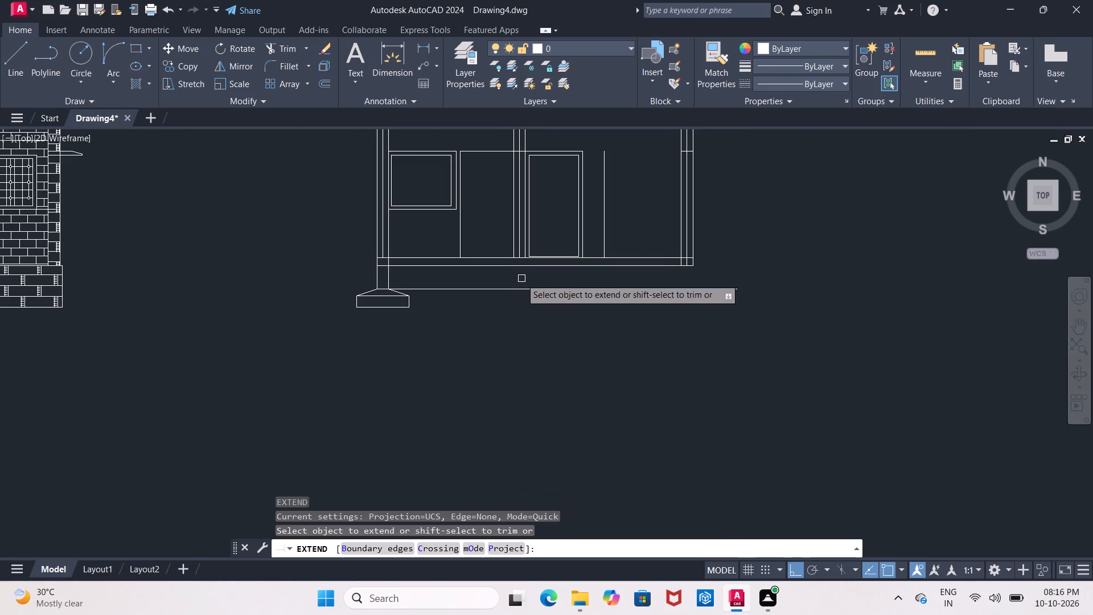
{"action": "middle_click_drag", "start_coordinate": [517, 281], "coordinate": [498, 373]}
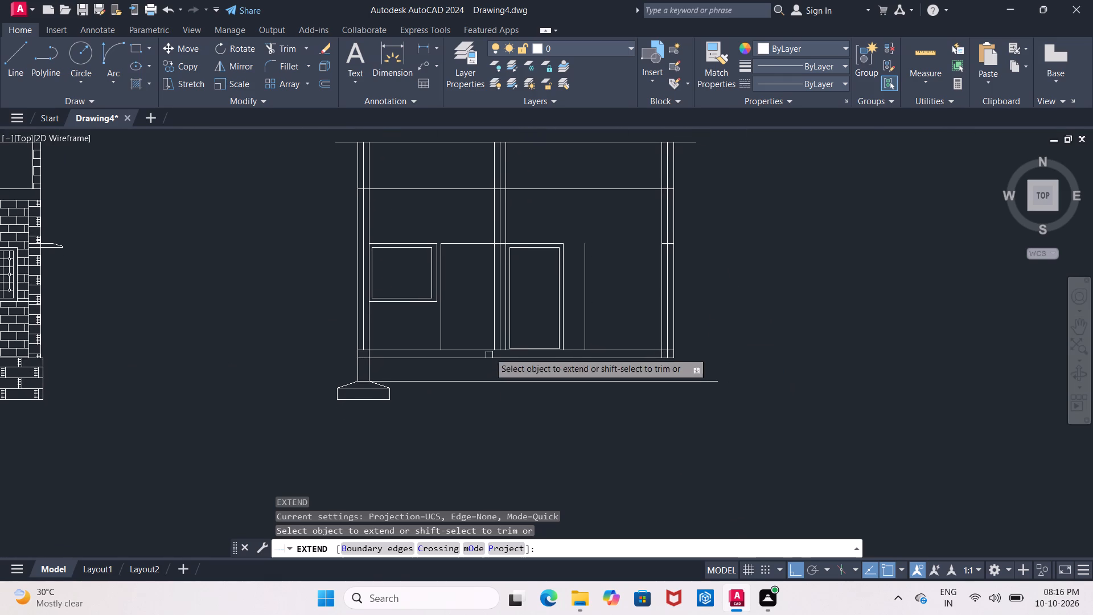
{"action": "scroll", "coordinate": [490, 346], "scroll_direction": "up", "scroll_amount": 2}
{"action": "left_click", "coordinate": [493, 348]}
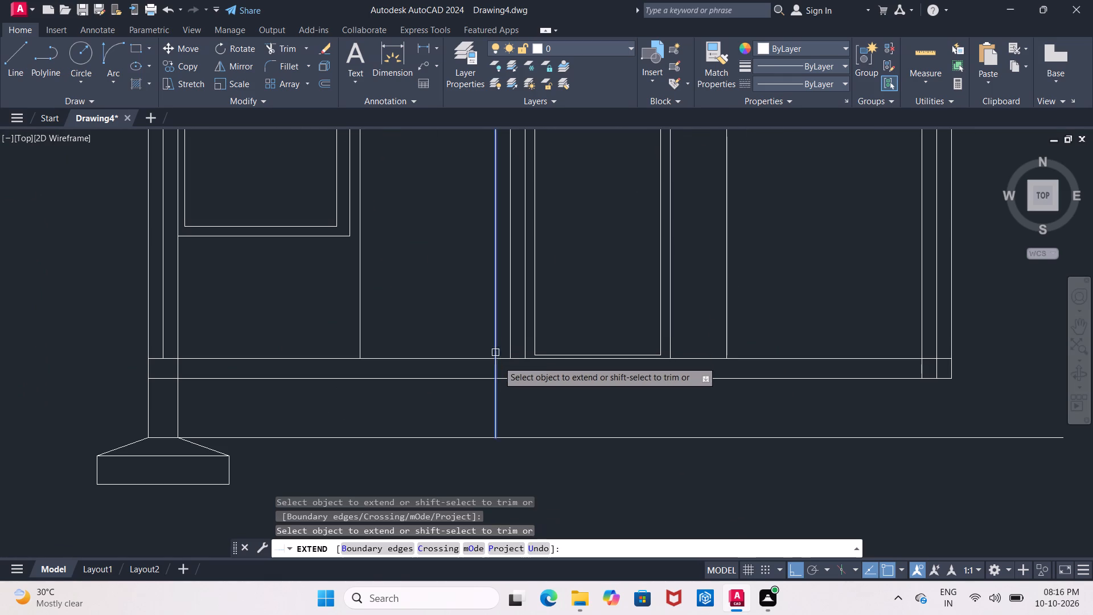
{"action": "left_click", "coordinate": [492, 367]}
{"action": "left_click", "coordinate": [527, 349]}
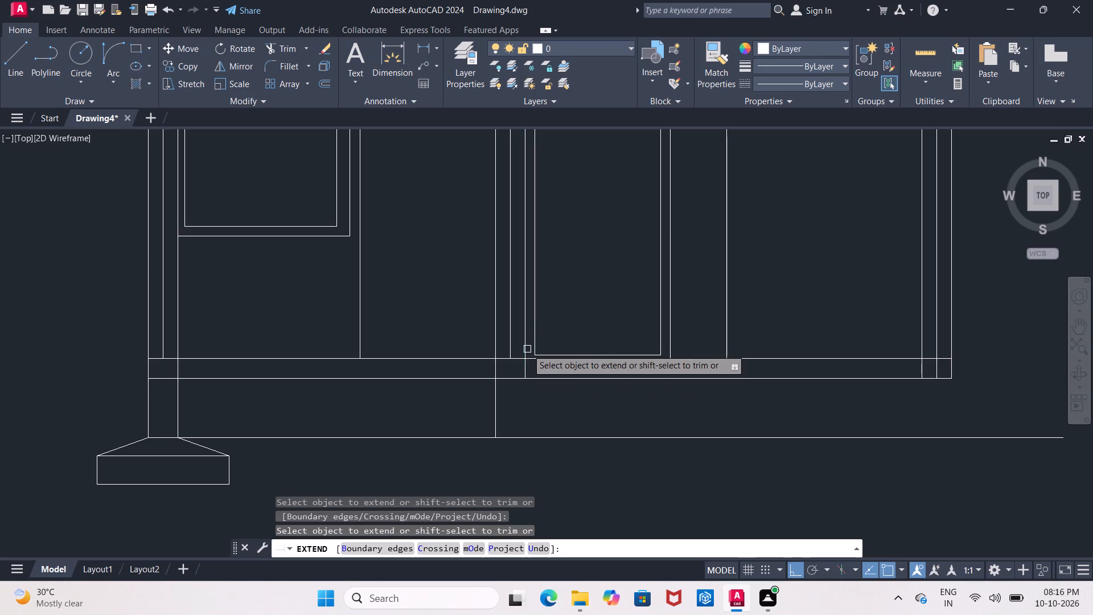
{"action": "left_click", "coordinate": [525, 362]}
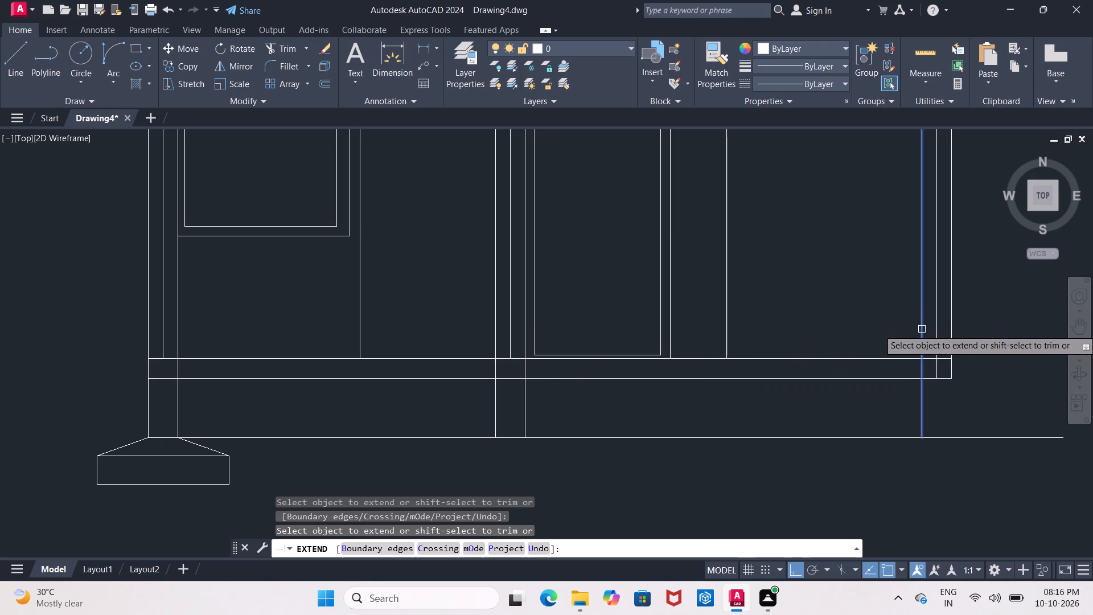
{"action": "left_click", "coordinate": [922, 329]}
{"action": "left_click", "coordinate": [953, 330]}
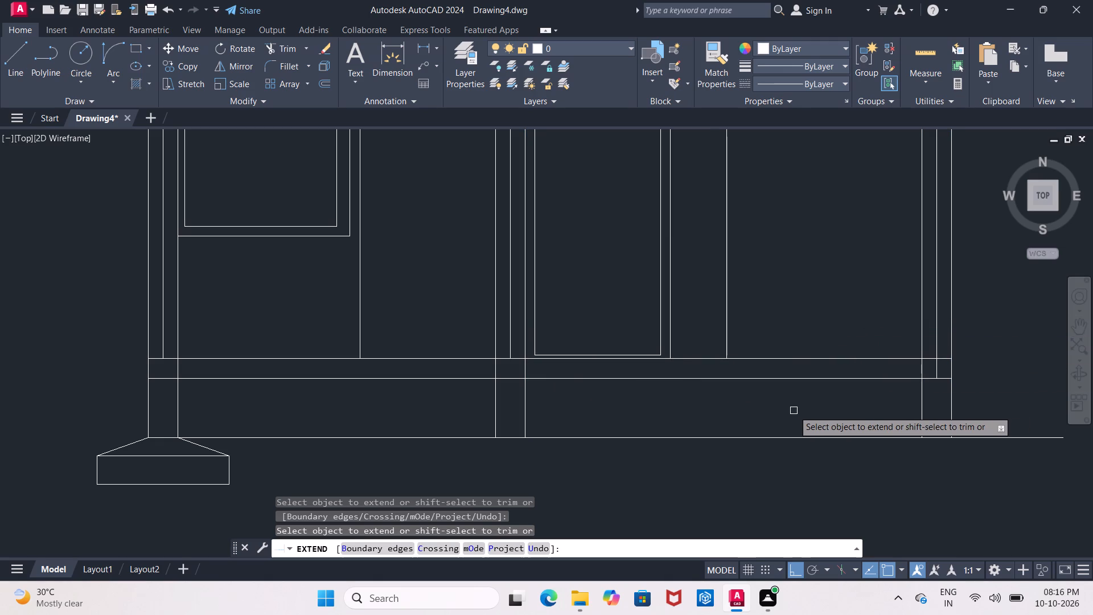
{"action": "key", "text": "Escape"}
Copy the left wall's sloped footing to the middle wall, matching its inner top corner to the base of that wall's right-hand line.
{"action": "middle_click_drag", "start_coordinate": [735, 403], "coordinate": [828, 350]}
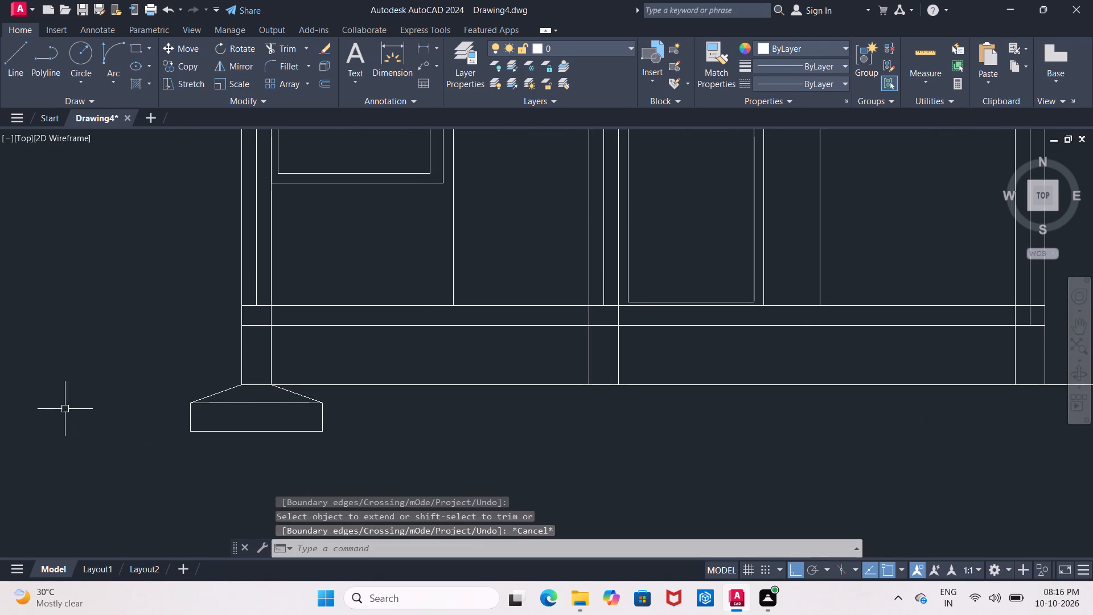
{"action": "left_click", "coordinate": [88, 375]}
{"action": "left_click", "coordinate": [368, 471]}
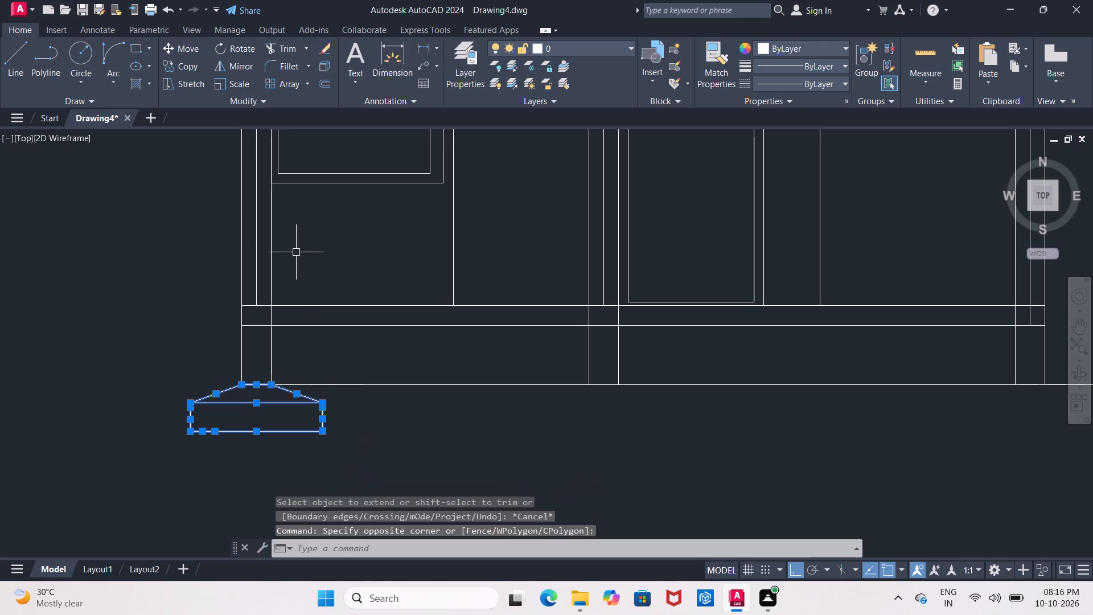
{"action": "left_click", "coordinate": [178, 61]}
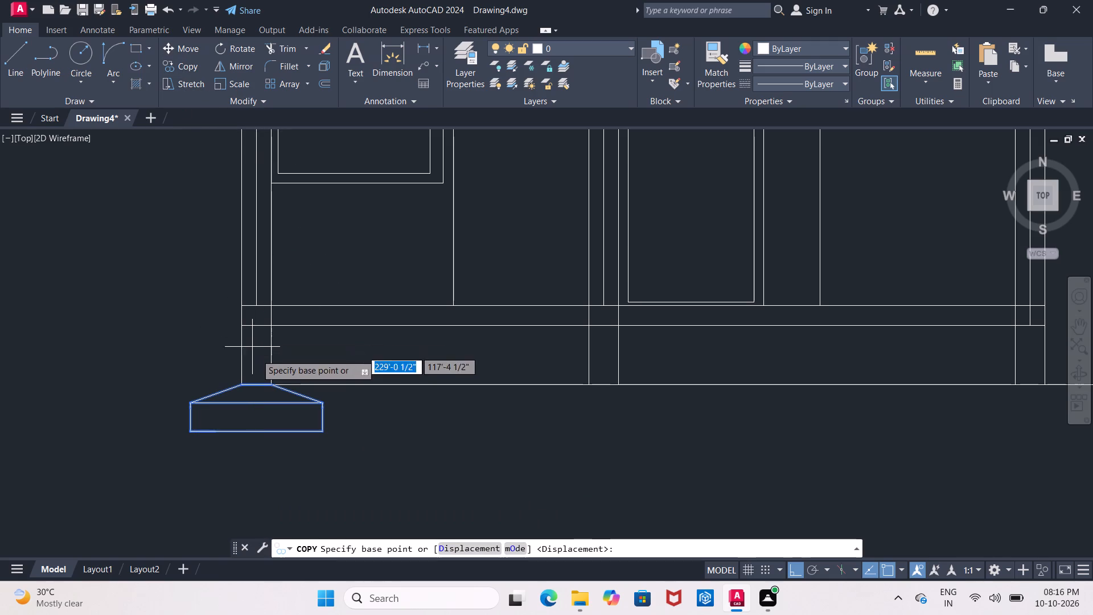
{"action": "left_click", "coordinate": [270, 384]}
{"action": "middle_click_drag", "start_coordinate": [442, 393], "coordinate": [374, 410]}
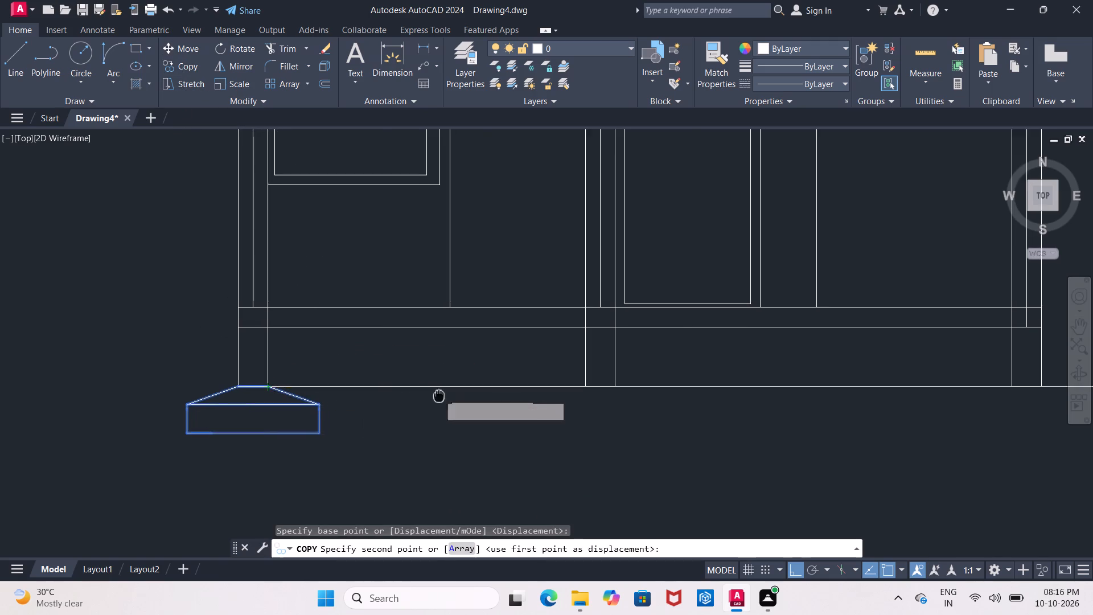
{"action": "middle_click_drag", "start_coordinate": [374, 410], "coordinate": [357, 411]}
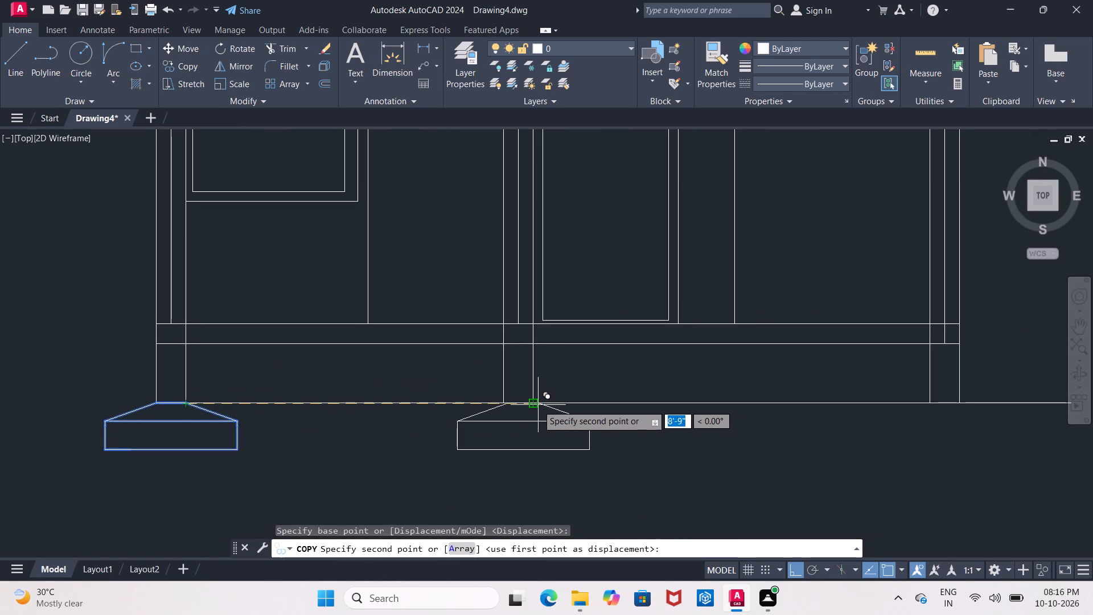
{"action": "scroll", "coordinate": [533, 404], "scroll_direction": "up", "scroll_amount": 5}
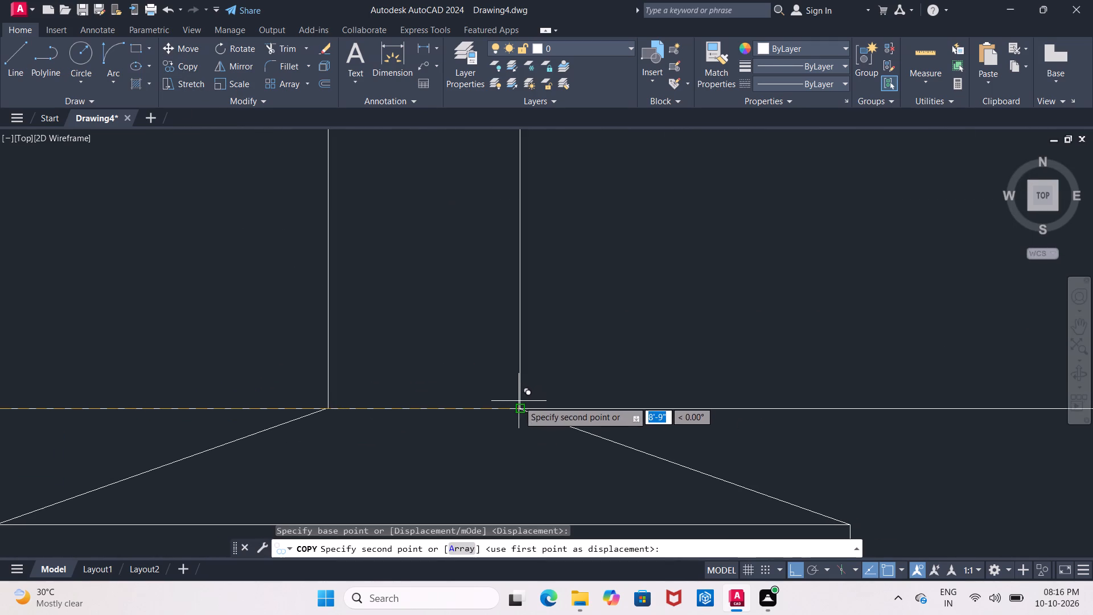
{"action": "left_click", "coordinate": [518, 407]}
Place another copy of the sloped footing under the right wall, matching its top corner to the base of the wall's outer line.
{"action": "scroll", "coordinate": [519, 407], "scroll_direction": "down", "scroll_amount": 2}
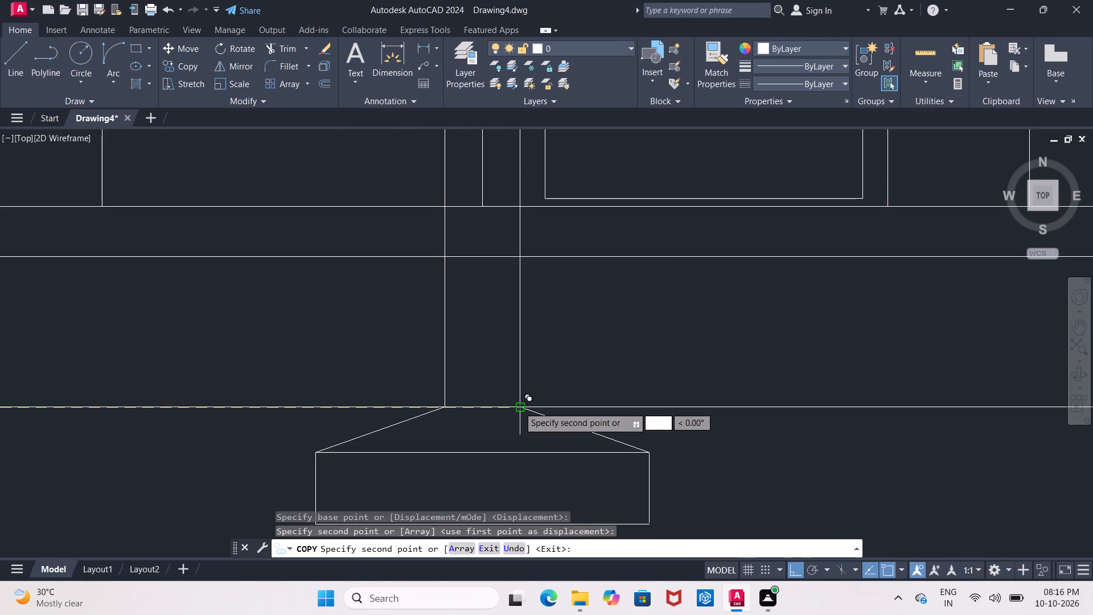
{"action": "middle_click_drag", "start_coordinate": [519, 407], "coordinate": [218, 412]}
{"action": "scroll", "coordinate": [519, 407], "scroll_direction": "down", "scroll_amount": 1}
{"action": "middle_click_drag", "start_coordinate": [465, 415], "coordinate": [84, 432]}
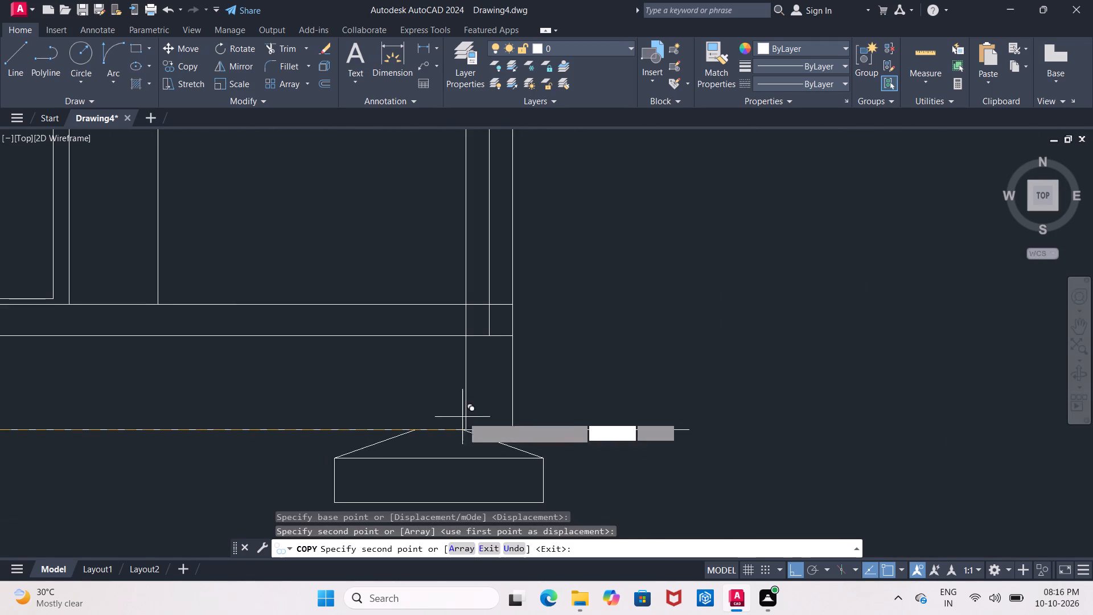
{"action": "scroll", "coordinate": [464, 417], "scroll_direction": "up", "scroll_amount": 3}
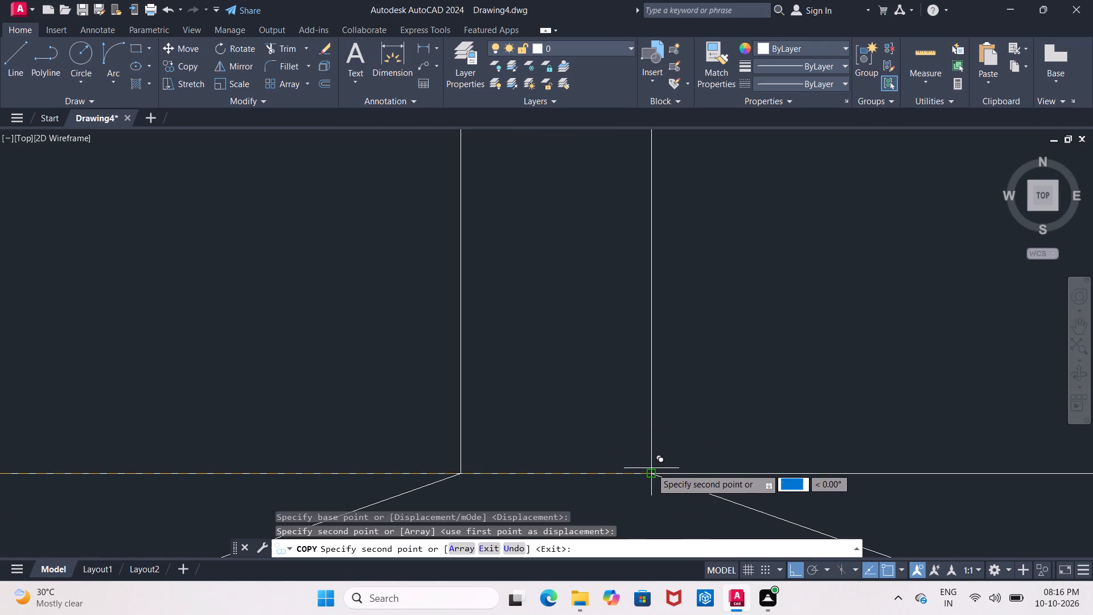
{"action": "left_click", "coordinate": [652, 471]}
{"action": "scroll", "coordinate": [652, 471], "scroll_direction": "down", "scroll_amount": 2}
{"action": "middle_click", "coordinate": [606, 442]}
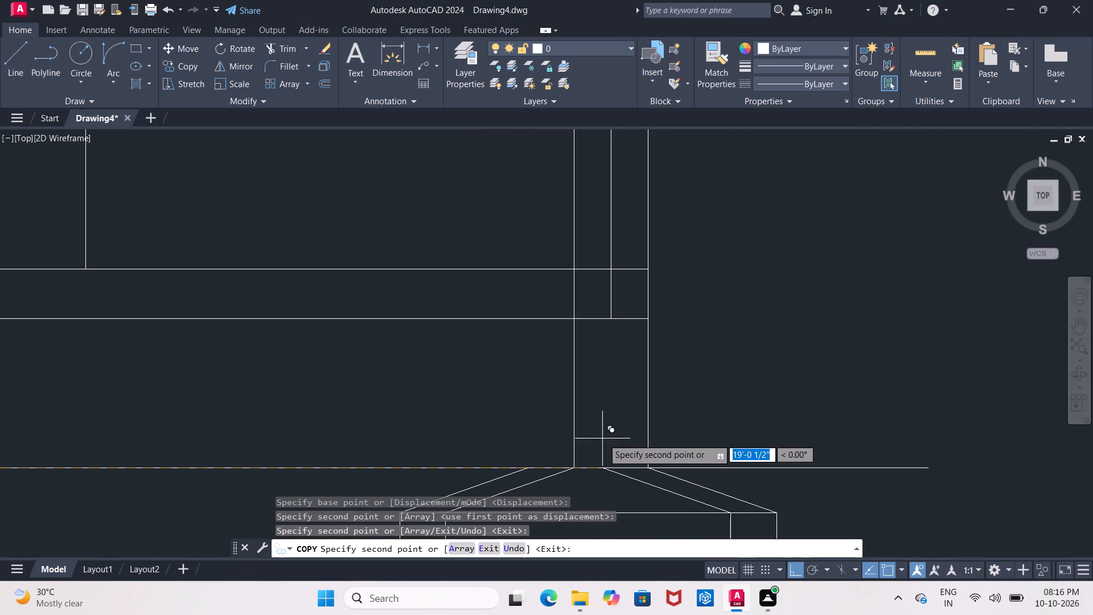
{"action": "key", "text": "Escape"}
{"action": "scroll", "coordinate": [603, 438], "scroll_direction": "down", "scroll_amount": 3}
{"action": "middle_click_drag", "start_coordinate": [616, 419], "coordinate": [585, 400]}
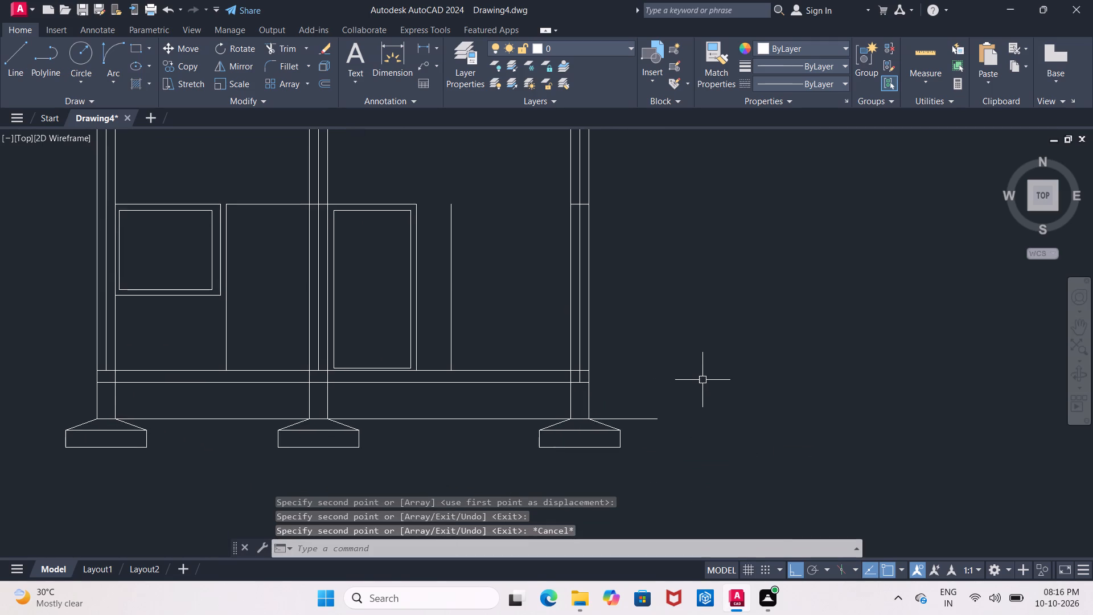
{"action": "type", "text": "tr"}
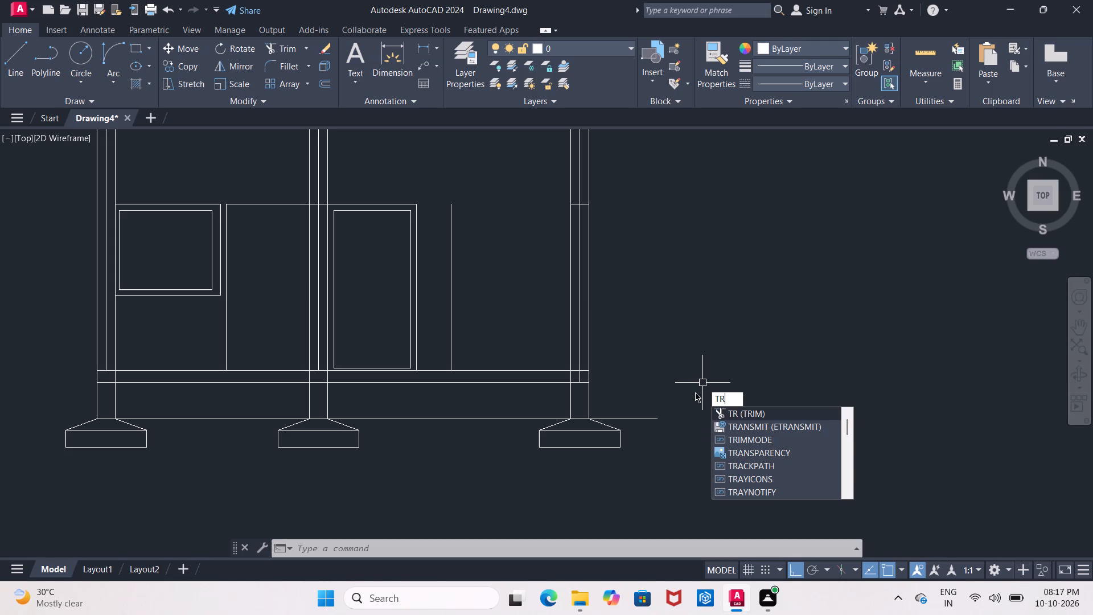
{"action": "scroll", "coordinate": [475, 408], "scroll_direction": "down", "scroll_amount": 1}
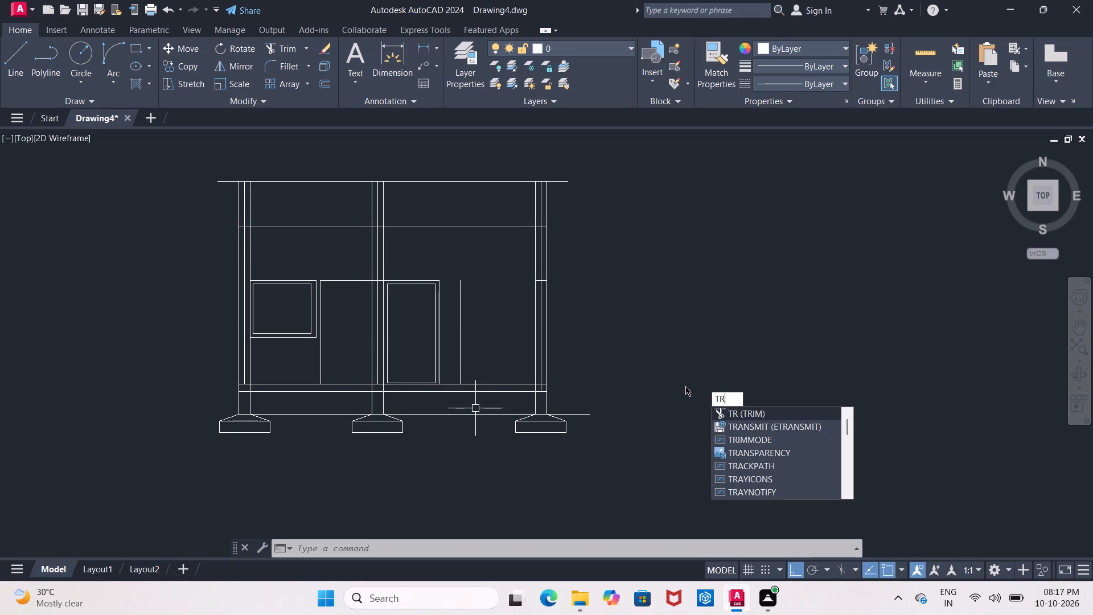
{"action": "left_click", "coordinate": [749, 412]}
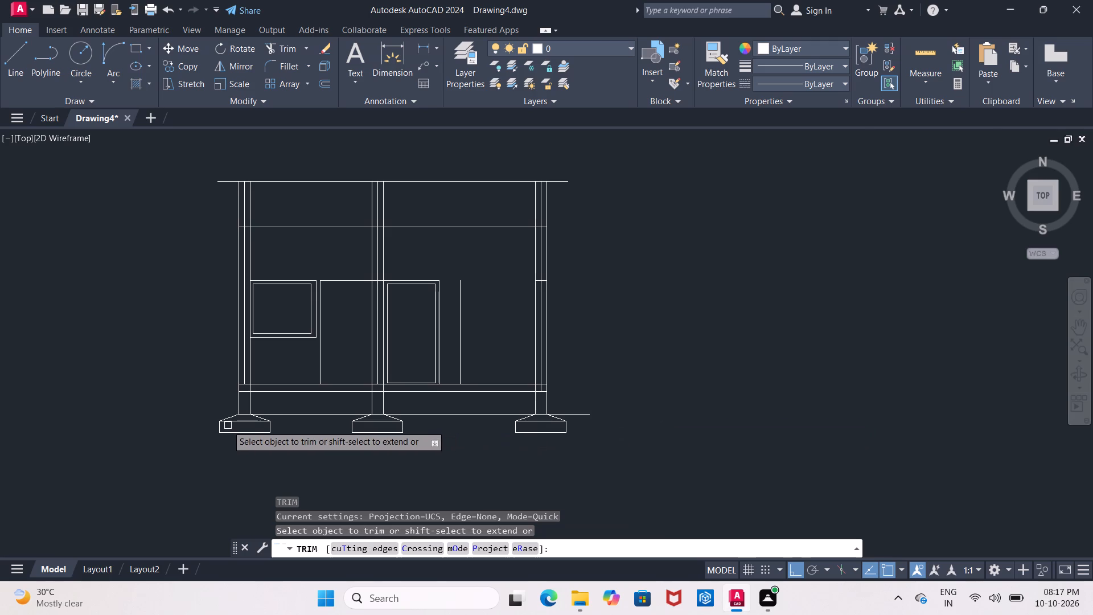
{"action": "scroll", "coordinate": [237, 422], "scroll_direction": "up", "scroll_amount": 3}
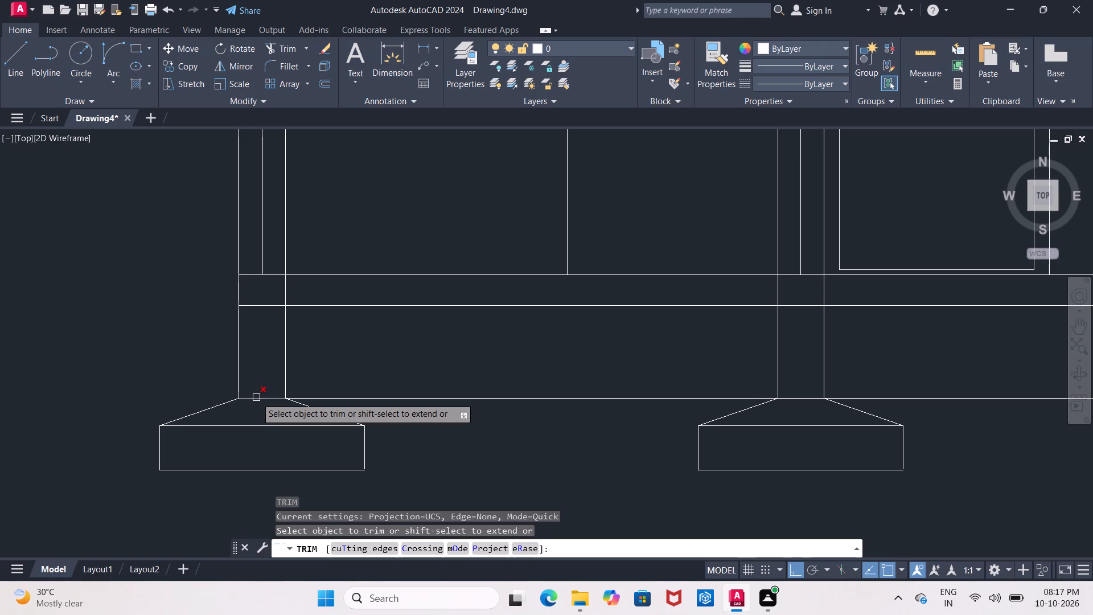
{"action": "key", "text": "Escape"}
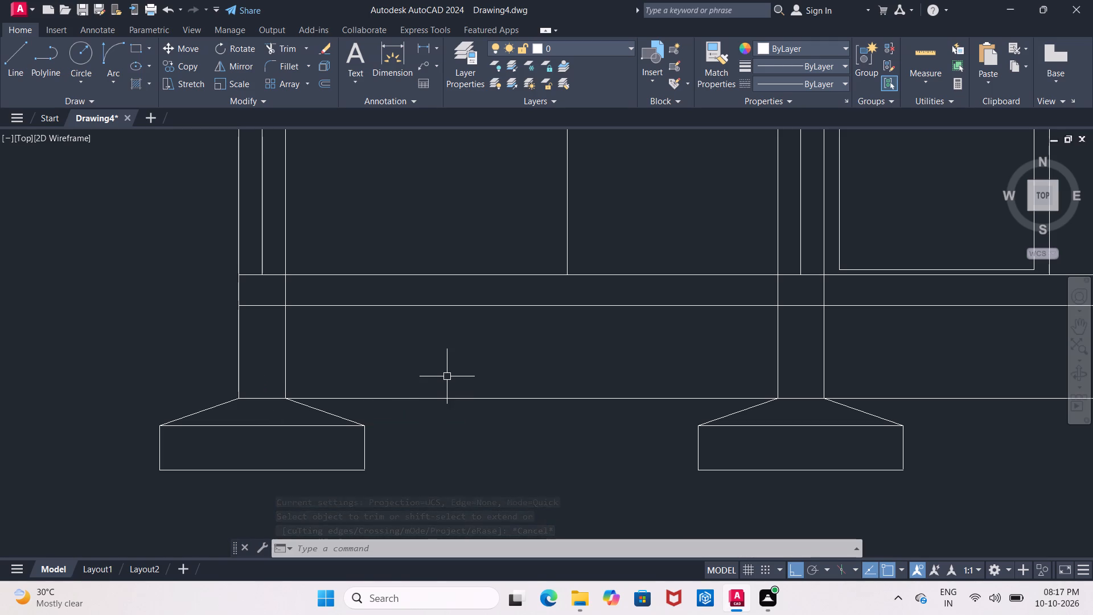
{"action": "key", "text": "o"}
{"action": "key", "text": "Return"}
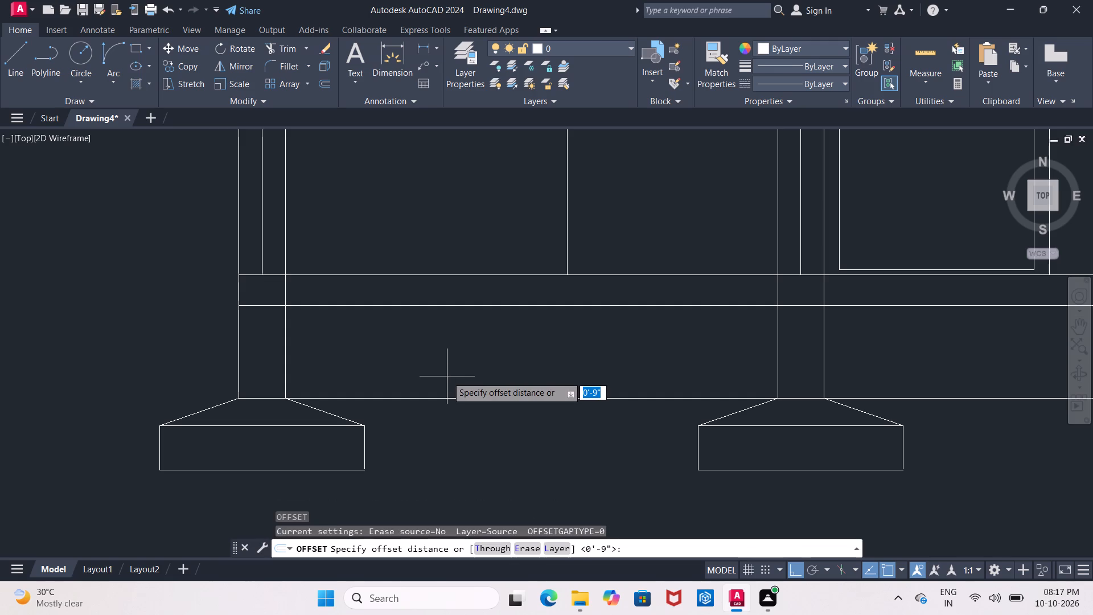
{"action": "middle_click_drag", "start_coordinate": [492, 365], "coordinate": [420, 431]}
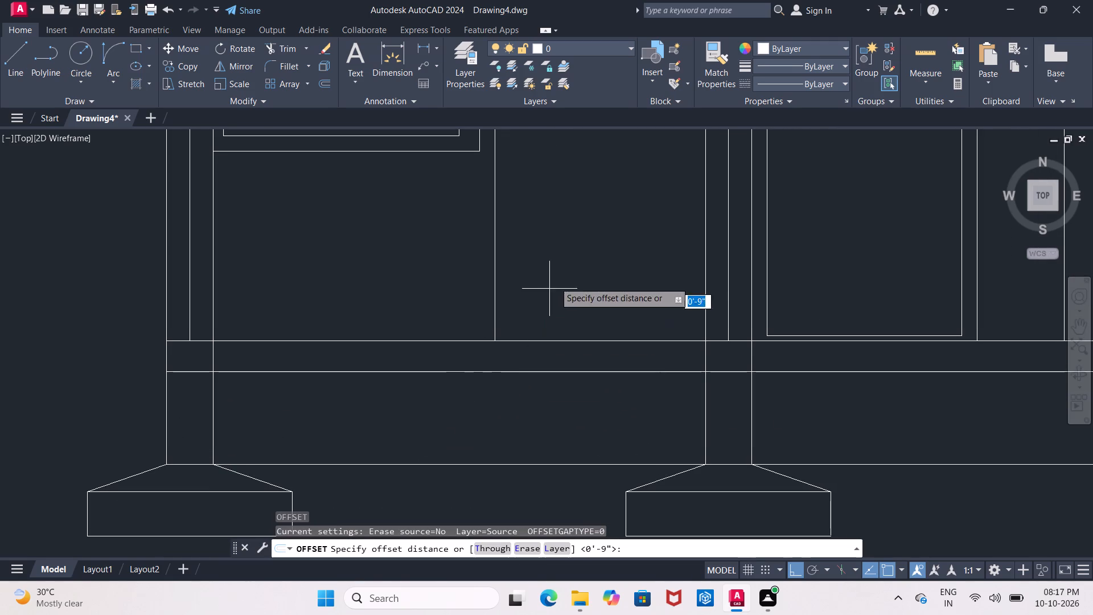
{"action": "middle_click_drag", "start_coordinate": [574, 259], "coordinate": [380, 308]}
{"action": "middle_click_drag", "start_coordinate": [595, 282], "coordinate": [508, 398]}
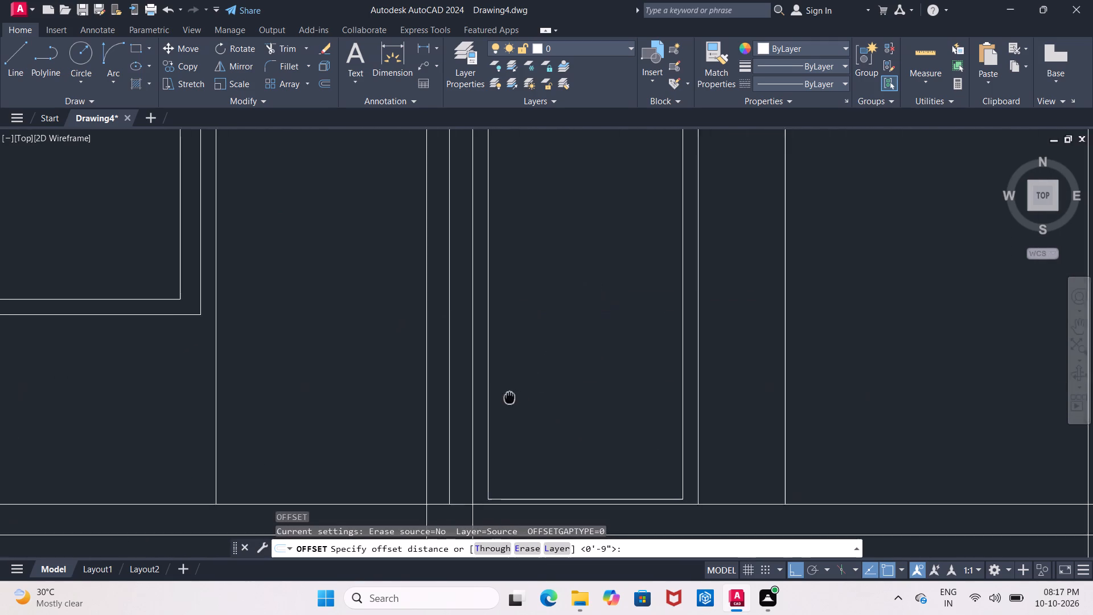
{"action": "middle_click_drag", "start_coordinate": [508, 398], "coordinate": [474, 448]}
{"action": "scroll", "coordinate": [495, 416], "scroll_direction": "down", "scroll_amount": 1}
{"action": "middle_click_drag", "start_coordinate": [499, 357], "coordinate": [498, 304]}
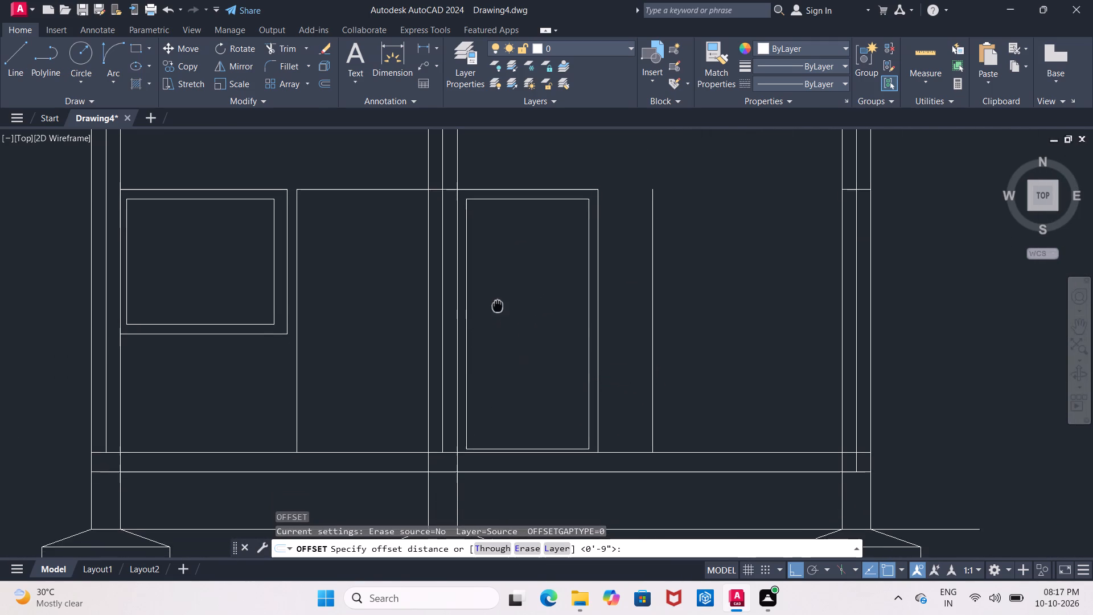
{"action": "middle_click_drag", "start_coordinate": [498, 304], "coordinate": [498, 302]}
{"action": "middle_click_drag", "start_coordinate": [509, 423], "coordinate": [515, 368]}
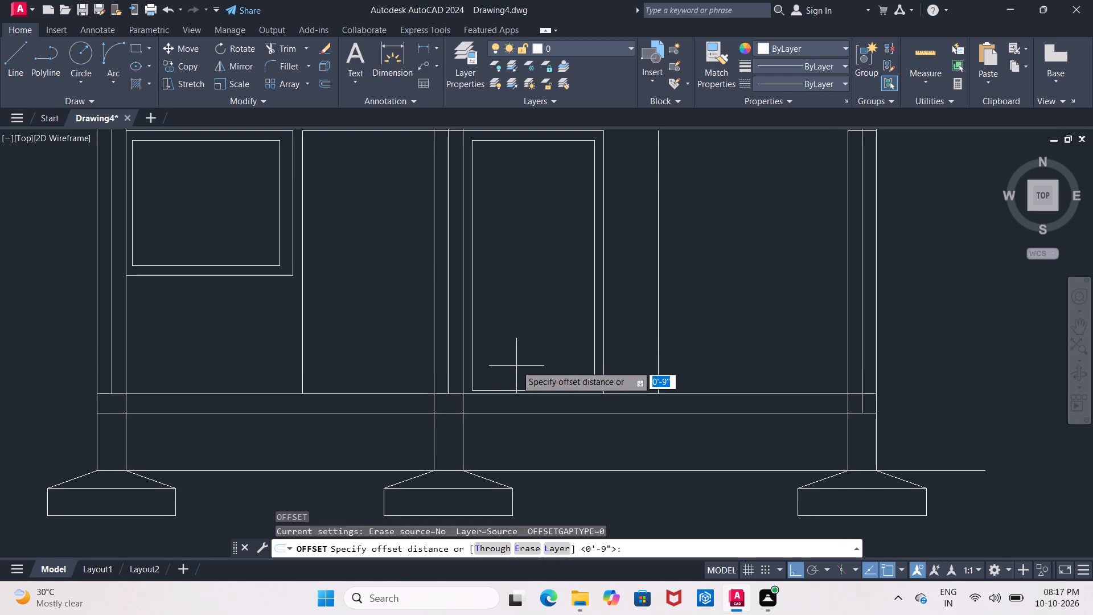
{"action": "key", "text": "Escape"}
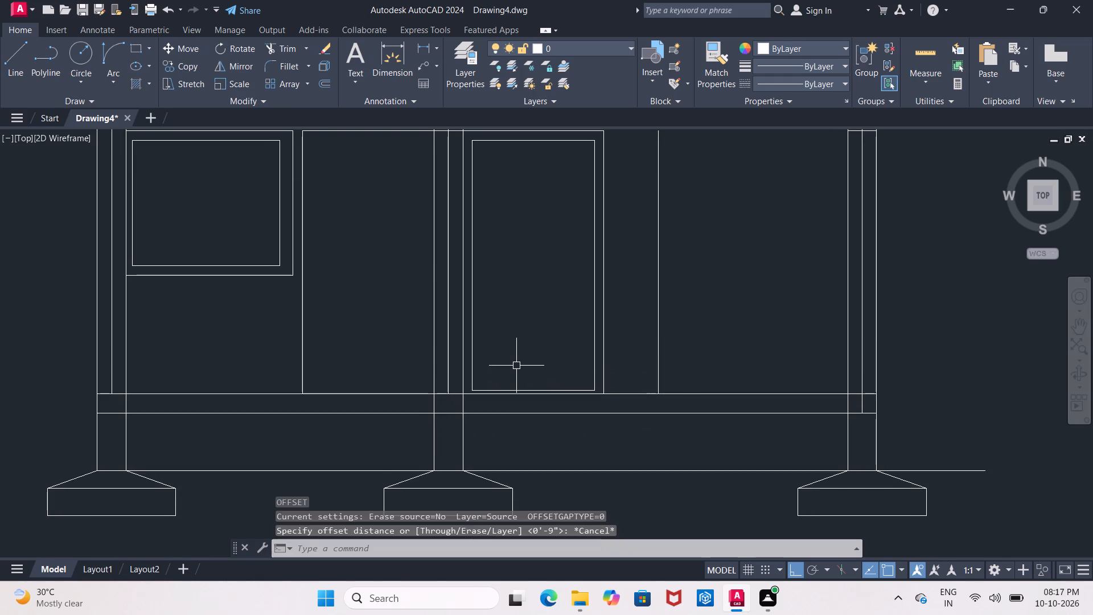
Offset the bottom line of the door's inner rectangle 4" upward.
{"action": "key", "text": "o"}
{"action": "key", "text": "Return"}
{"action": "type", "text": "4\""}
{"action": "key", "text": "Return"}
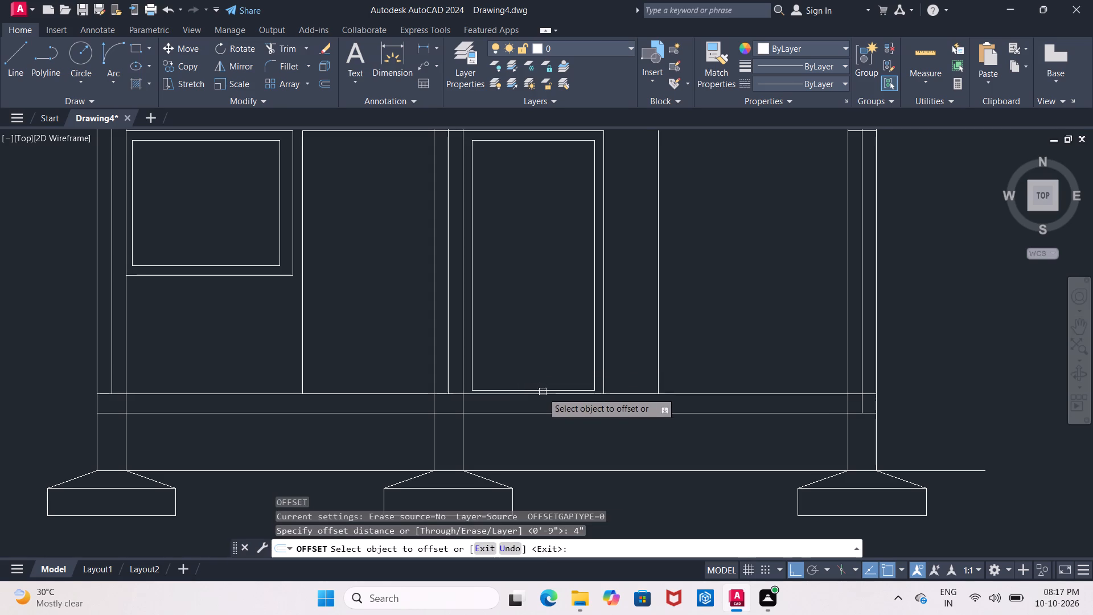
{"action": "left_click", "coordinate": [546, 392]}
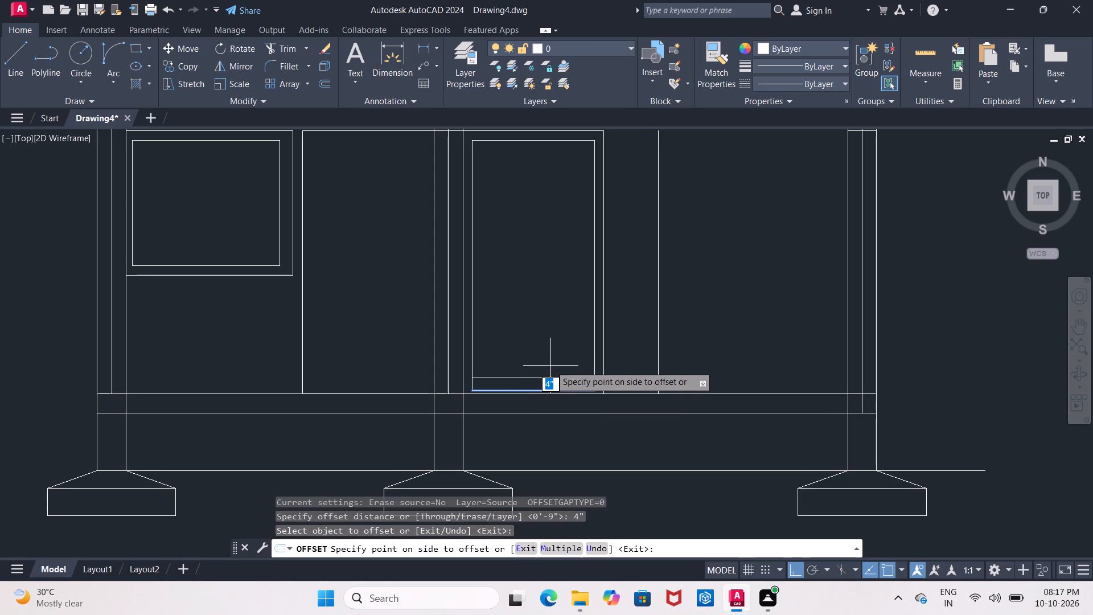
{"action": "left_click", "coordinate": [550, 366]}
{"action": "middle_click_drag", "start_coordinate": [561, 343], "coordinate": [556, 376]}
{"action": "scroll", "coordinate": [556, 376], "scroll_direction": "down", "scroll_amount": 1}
Measure the door frame's width between its inner and outer top corners with a linear dimension, without keeping the dimension.
{"action": "left_click", "coordinate": [425, 46]}
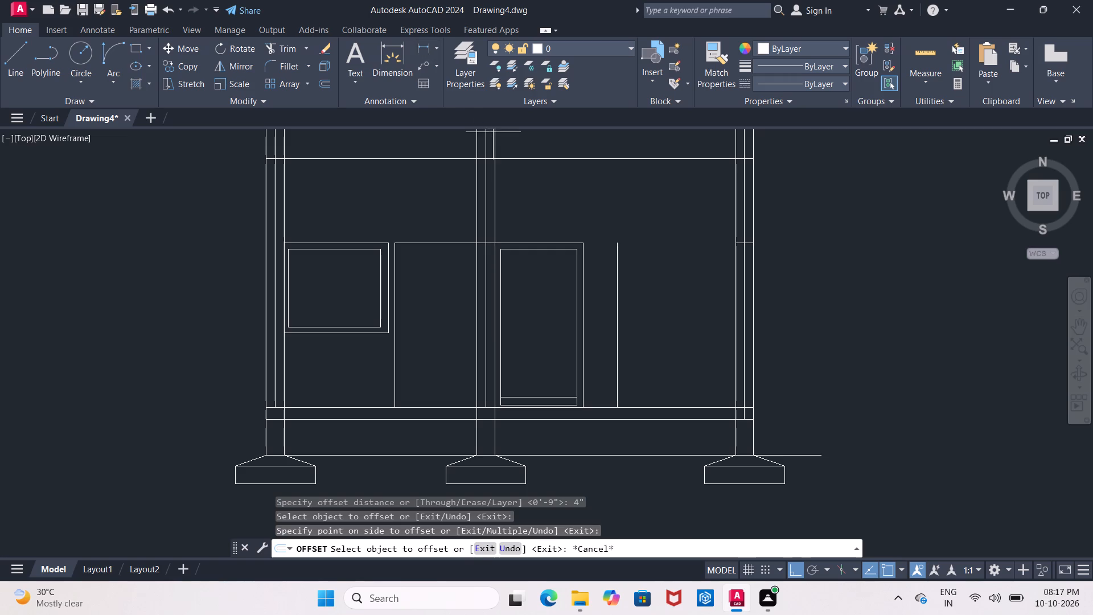
{"action": "scroll", "coordinate": [580, 215], "scroll_direction": "up", "scroll_amount": 2}
{"action": "middle_click_drag", "start_coordinate": [580, 215], "coordinate": [524, 154]}
{"action": "left_click", "coordinate": [515, 247]}
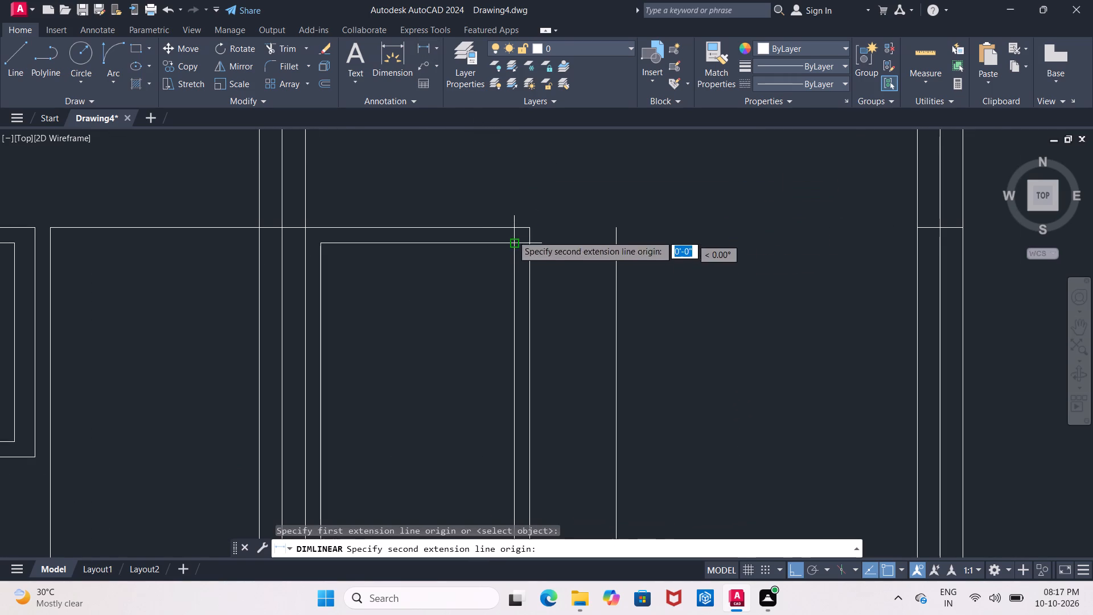
{"action": "left_click", "coordinate": [511, 227]}
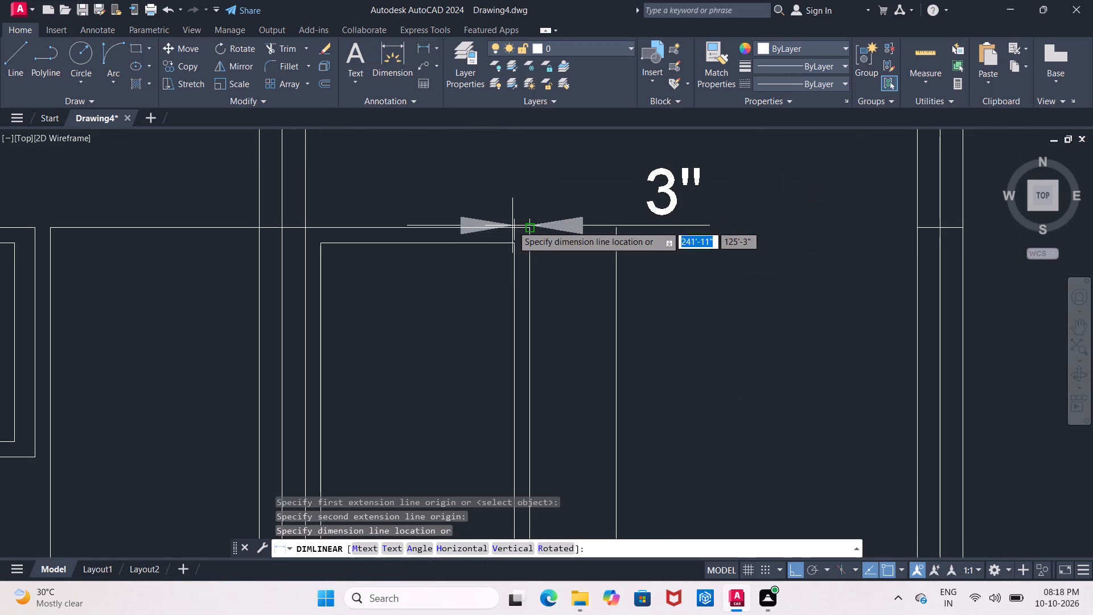
{"action": "key", "text": "Escape"}
{"action": "key", "text": "ctrl+z"}
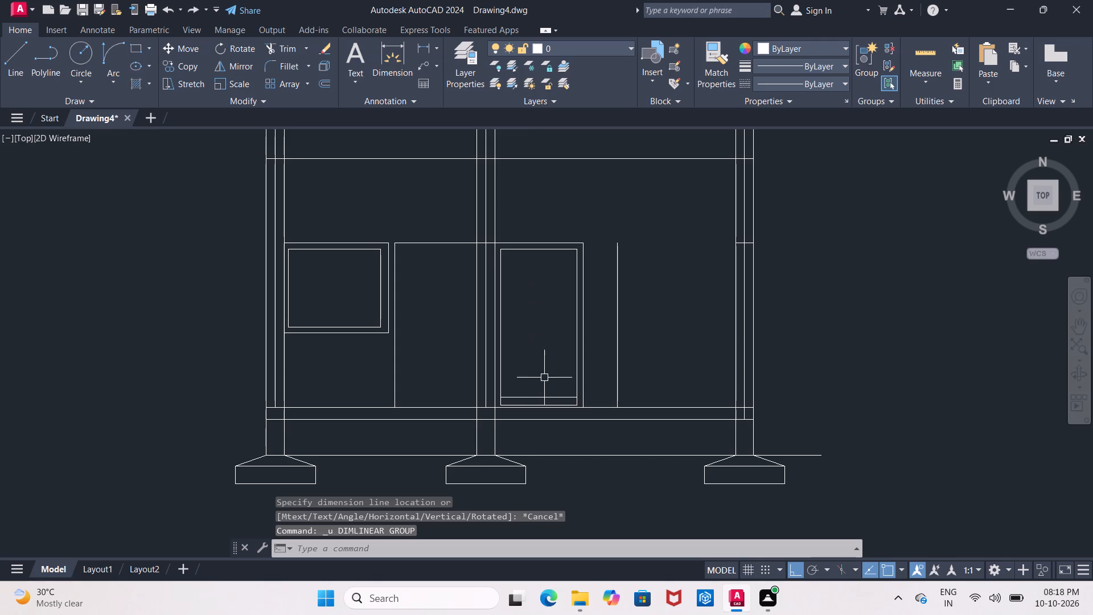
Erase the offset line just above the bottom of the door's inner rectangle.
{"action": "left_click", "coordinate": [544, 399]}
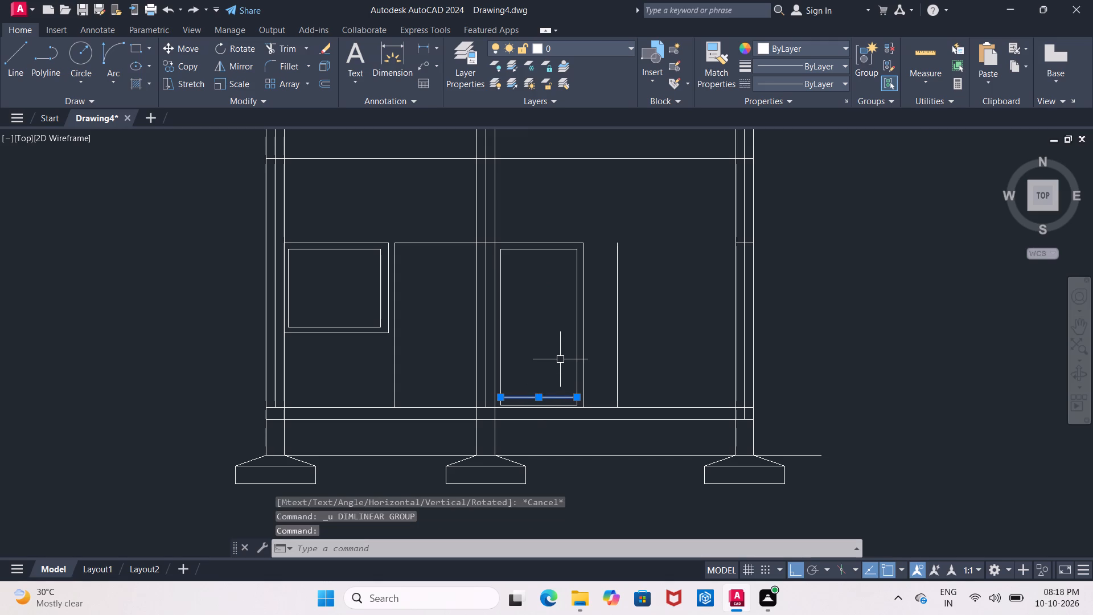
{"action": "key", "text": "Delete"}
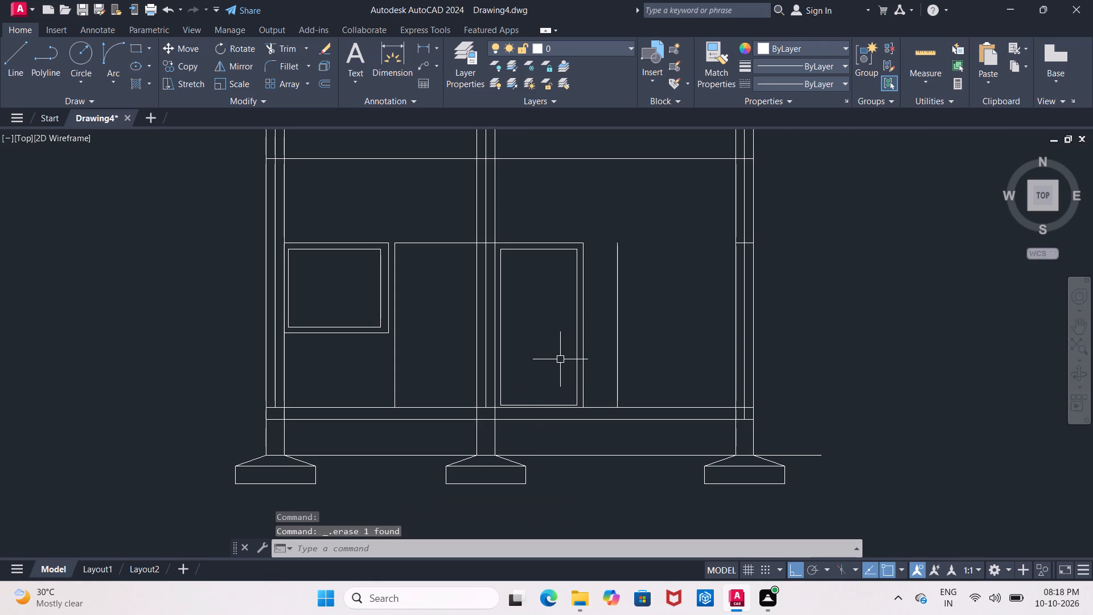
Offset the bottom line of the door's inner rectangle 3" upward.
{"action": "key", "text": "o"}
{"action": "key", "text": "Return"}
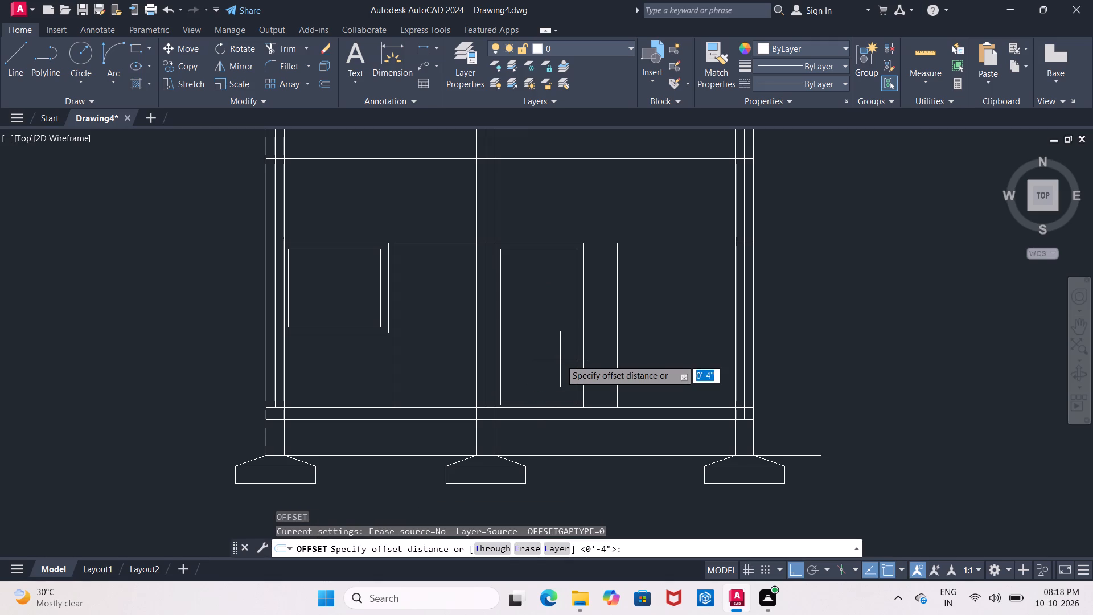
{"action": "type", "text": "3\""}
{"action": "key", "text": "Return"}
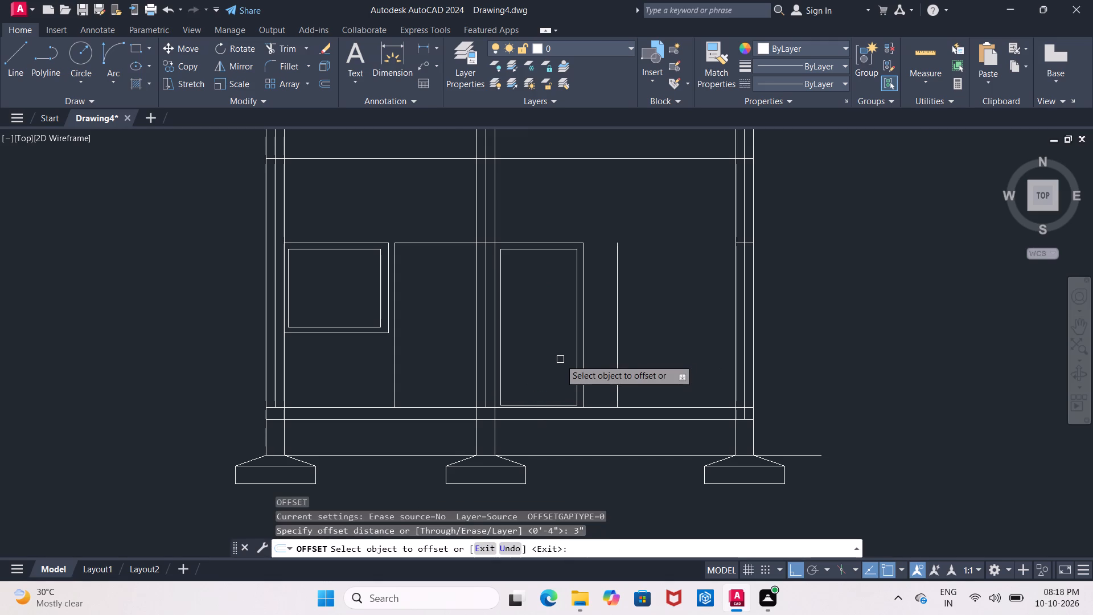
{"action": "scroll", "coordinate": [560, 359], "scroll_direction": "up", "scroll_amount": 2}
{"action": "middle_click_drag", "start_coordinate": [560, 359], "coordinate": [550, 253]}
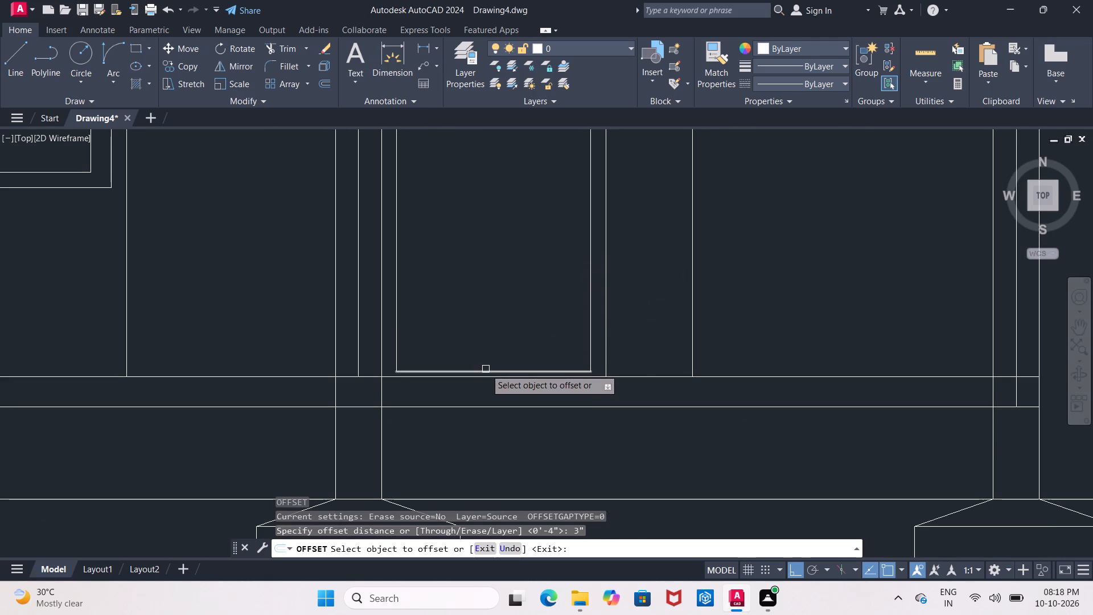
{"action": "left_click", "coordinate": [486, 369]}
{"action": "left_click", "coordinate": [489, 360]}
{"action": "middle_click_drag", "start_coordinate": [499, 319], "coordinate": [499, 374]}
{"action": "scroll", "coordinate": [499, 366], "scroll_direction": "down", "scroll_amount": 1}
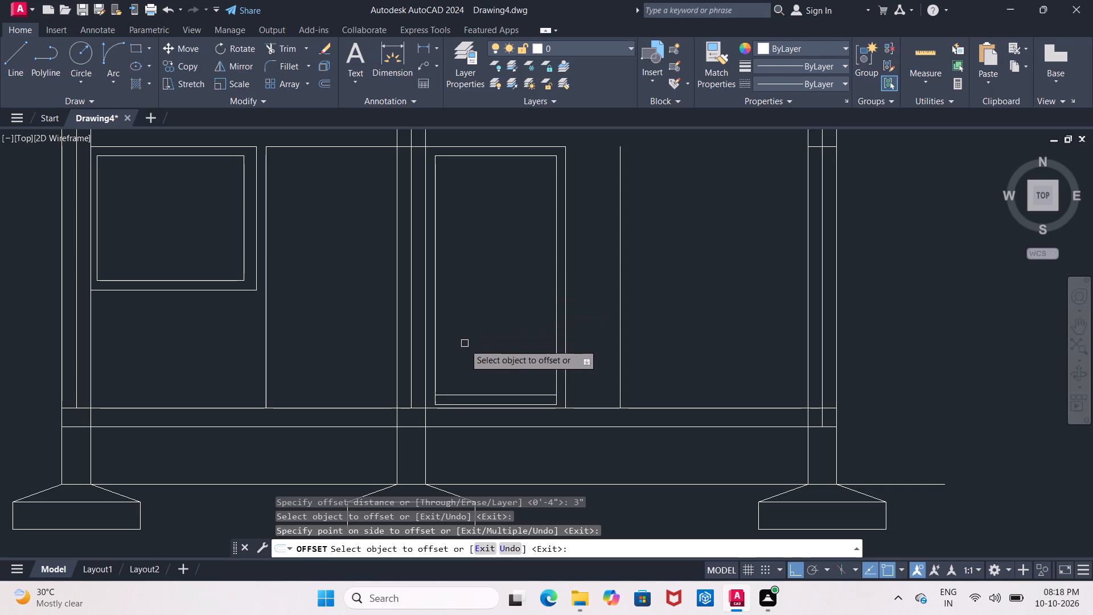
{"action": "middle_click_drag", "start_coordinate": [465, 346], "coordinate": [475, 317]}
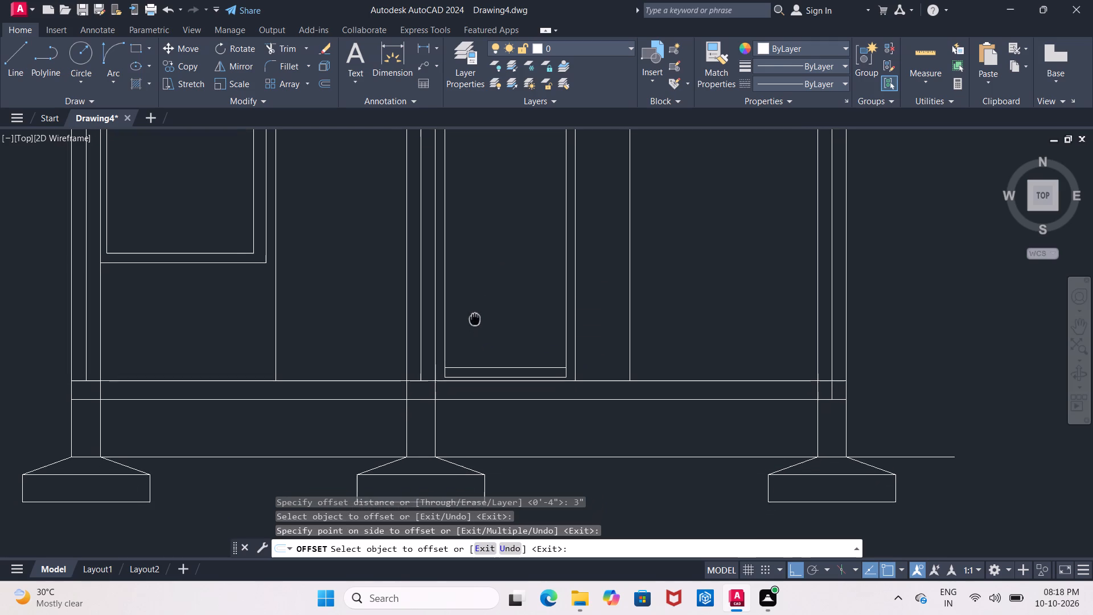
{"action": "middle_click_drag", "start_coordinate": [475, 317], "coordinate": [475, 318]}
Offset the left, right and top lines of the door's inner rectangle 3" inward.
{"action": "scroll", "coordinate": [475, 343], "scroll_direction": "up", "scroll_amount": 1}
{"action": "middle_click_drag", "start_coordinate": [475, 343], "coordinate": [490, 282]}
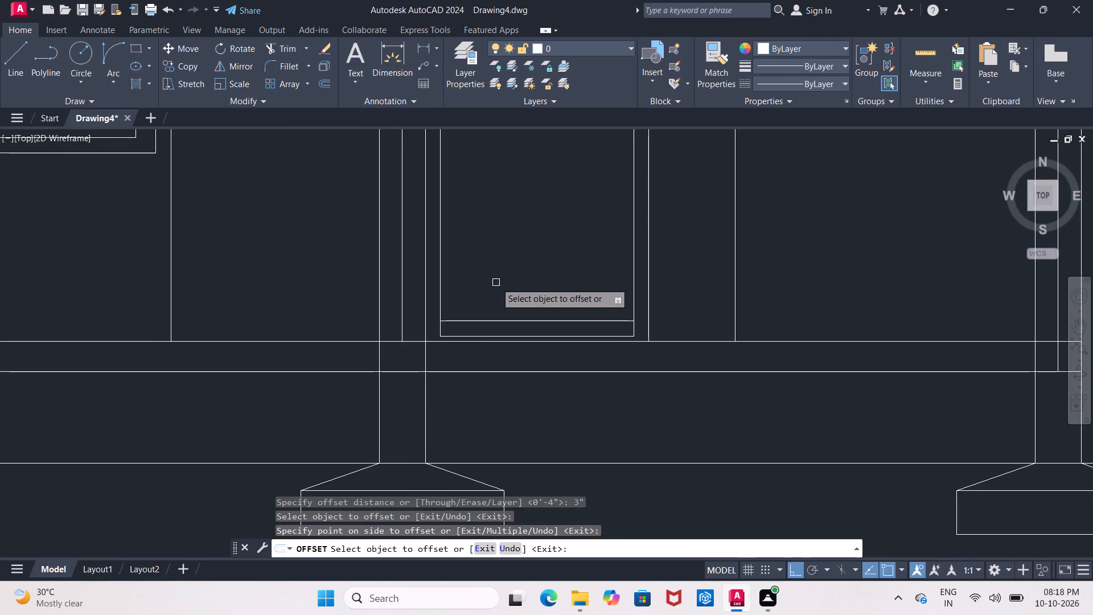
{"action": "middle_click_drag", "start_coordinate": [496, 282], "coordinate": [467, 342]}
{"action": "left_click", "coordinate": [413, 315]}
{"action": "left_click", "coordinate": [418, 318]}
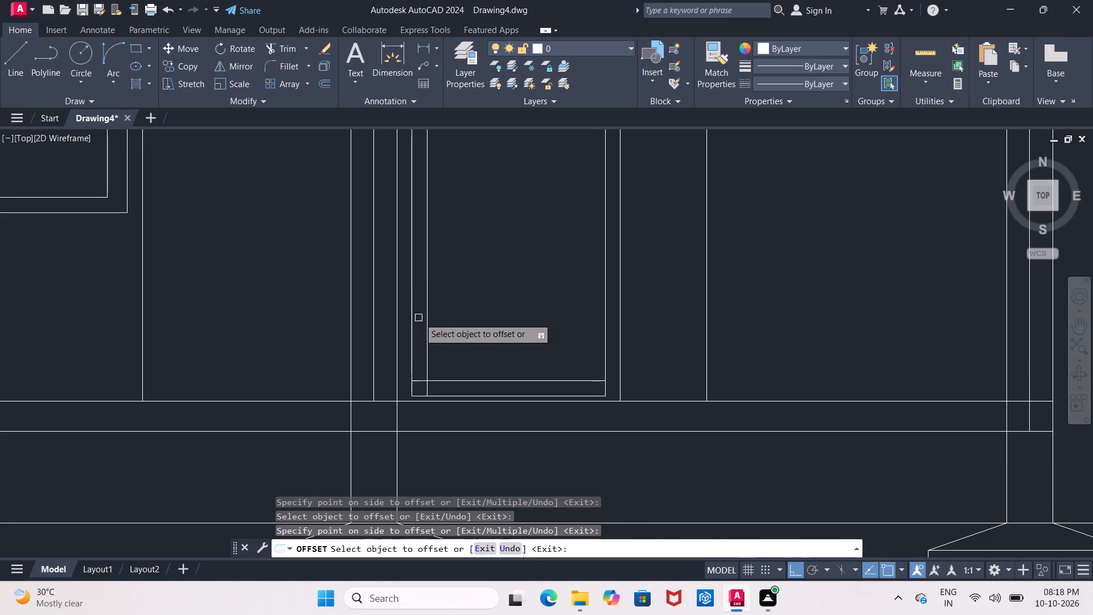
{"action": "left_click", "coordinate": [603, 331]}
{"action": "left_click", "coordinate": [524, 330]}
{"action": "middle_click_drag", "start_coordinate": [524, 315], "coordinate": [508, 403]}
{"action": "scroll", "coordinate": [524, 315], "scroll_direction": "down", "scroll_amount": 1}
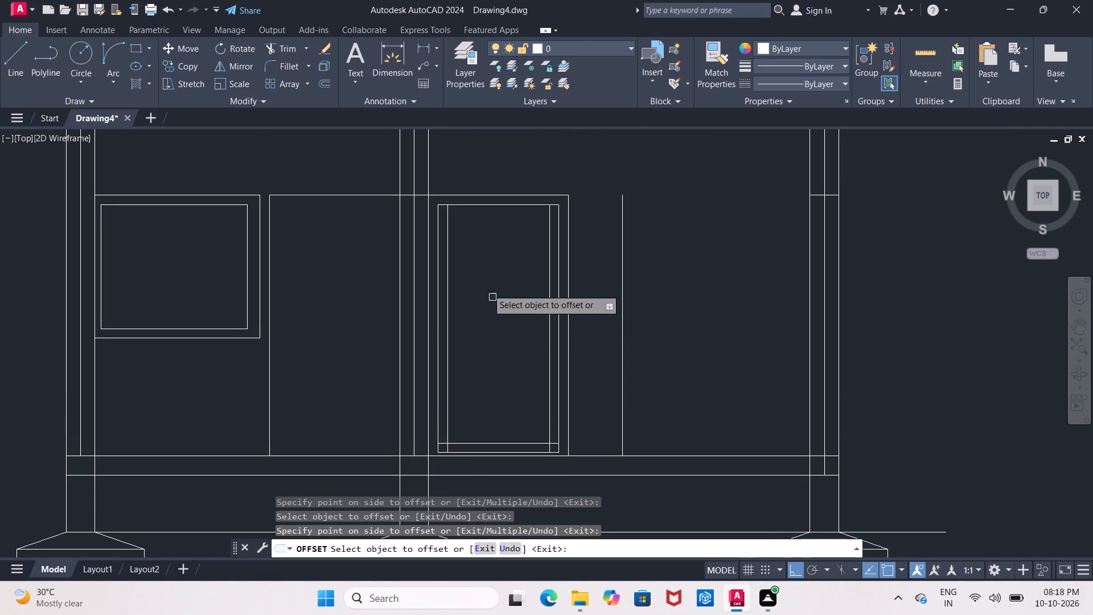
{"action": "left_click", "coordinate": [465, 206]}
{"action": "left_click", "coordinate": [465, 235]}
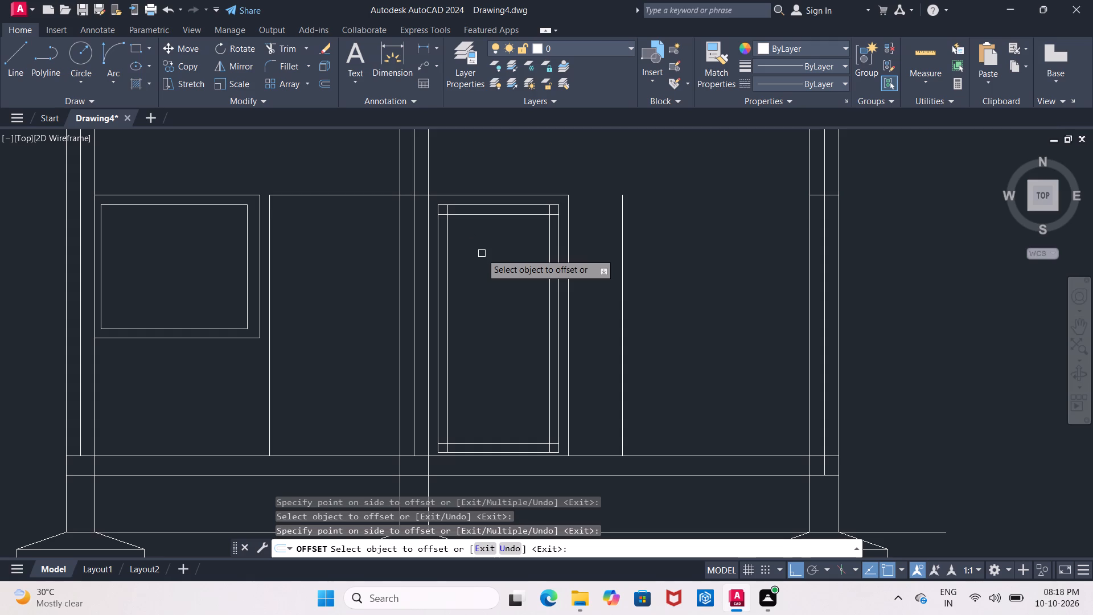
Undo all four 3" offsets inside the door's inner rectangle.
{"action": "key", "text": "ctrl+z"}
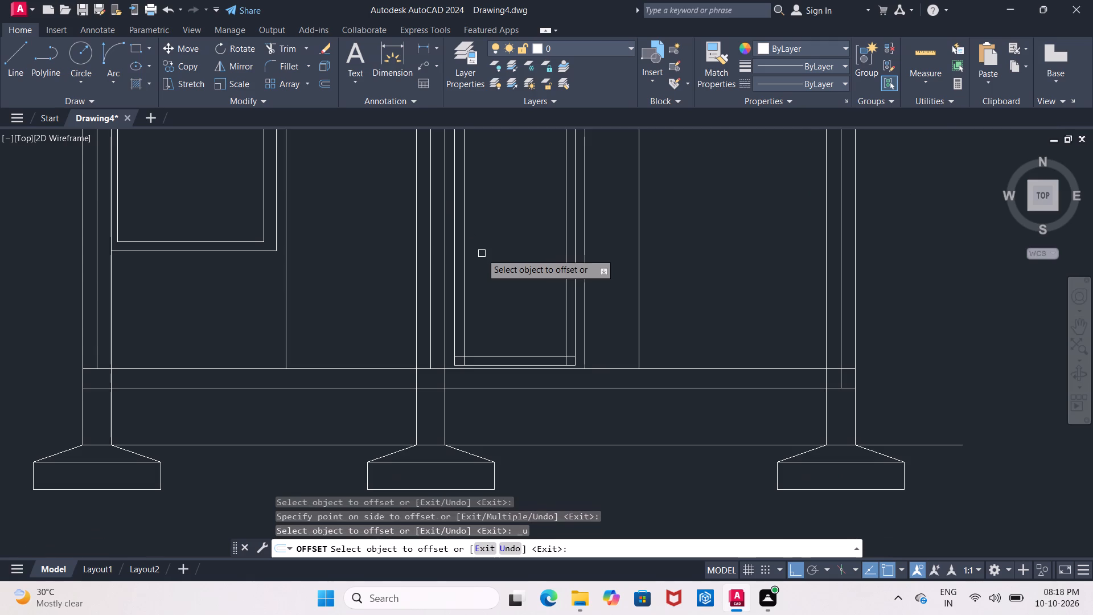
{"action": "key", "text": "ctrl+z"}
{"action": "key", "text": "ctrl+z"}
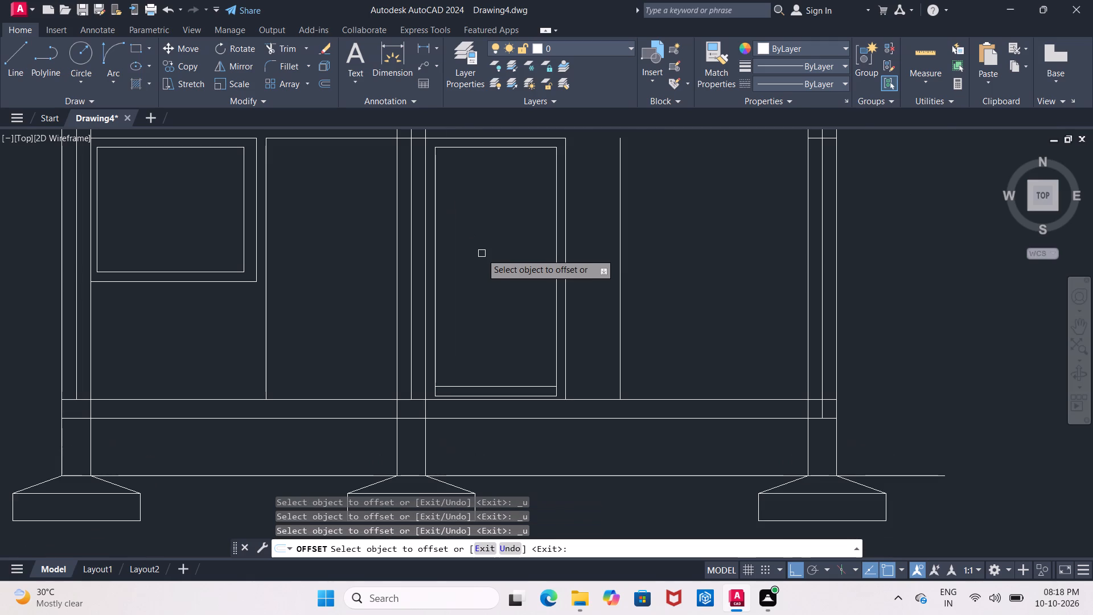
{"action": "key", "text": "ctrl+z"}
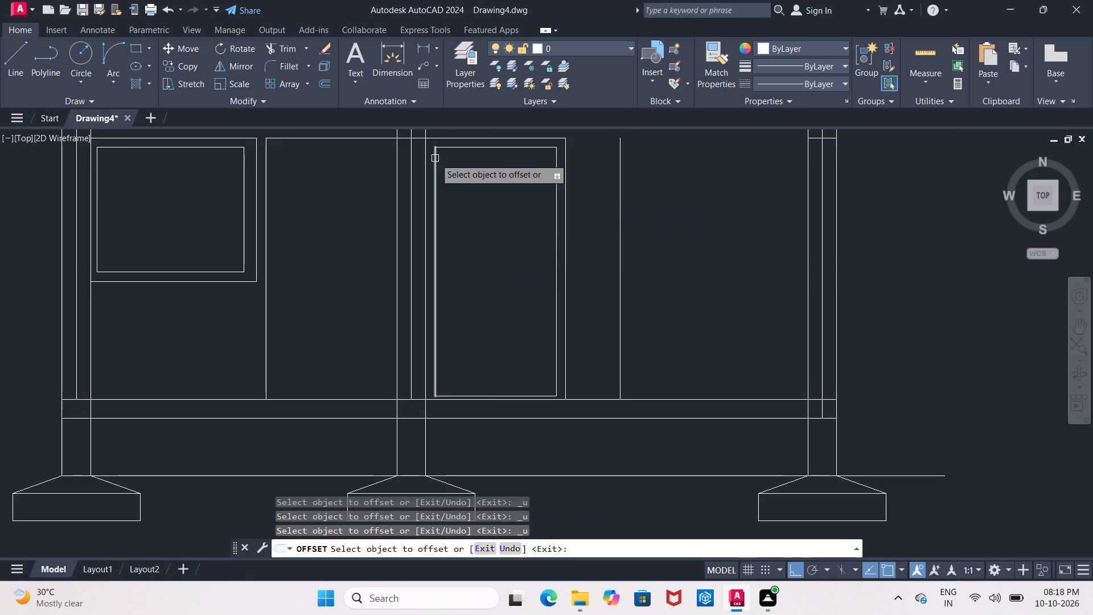
Offset the top line of the door's inner rectangle 1" upward.
{"action": "scroll", "coordinate": [460, 172], "scroll_direction": "up", "scroll_amount": 1}
{"action": "middle_click_drag", "start_coordinate": [460, 172], "coordinate": [422, 190]}
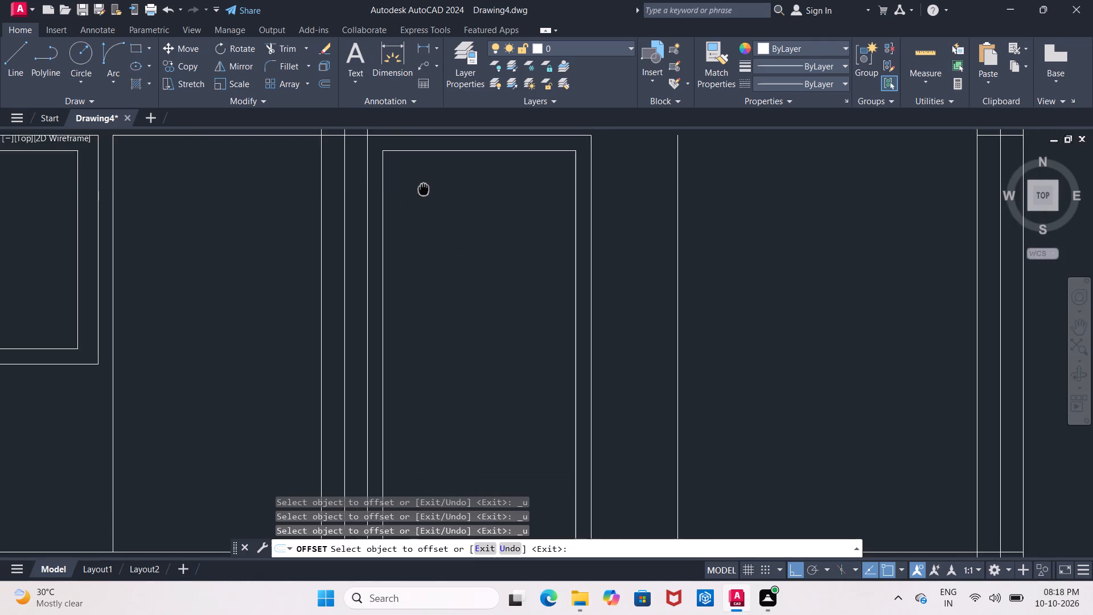
{"action": "middle_click_drag", "start_coordinate": [422, 190], "coordinate": [405, 210]}
{"action": "scroll", "coordinate": [405, 210], "scroll_direction": "down", "scroll_amount": 1}
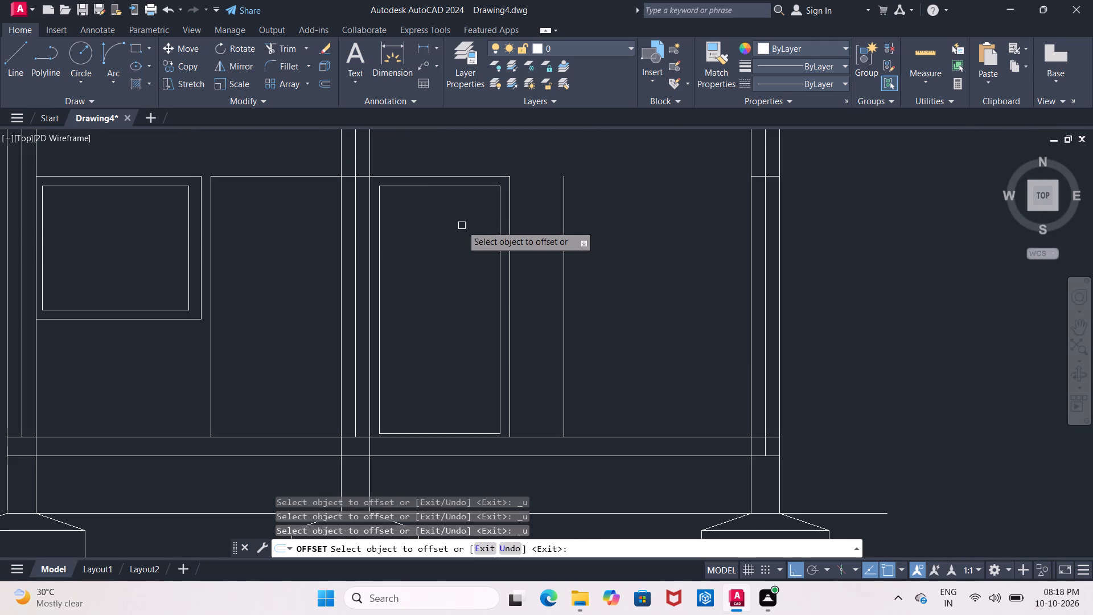
{"action": "key", "text": "o"}
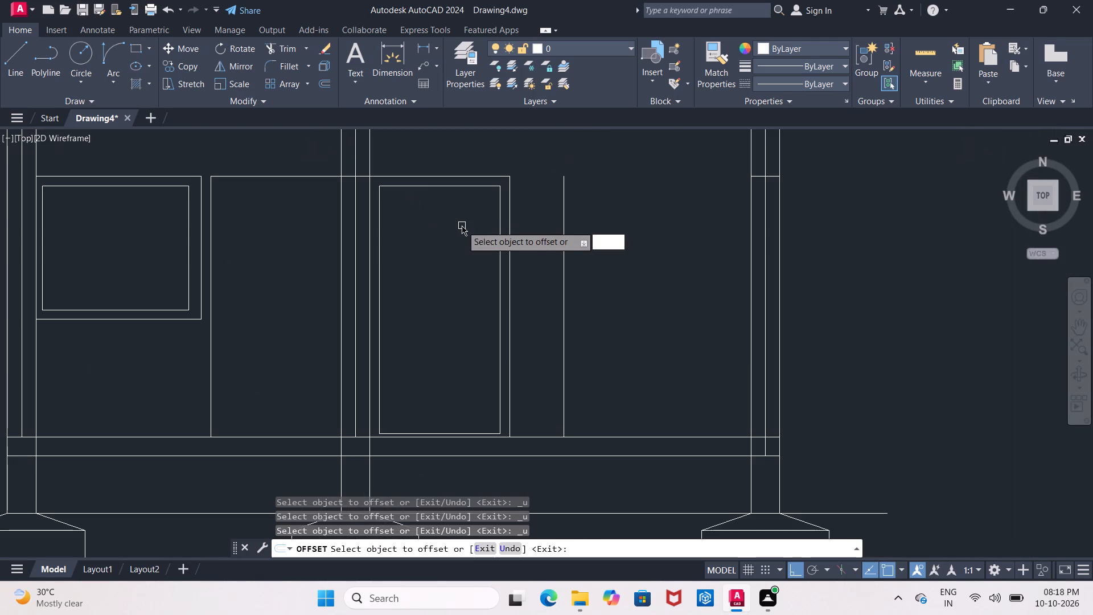
{"action": "key", "text": "Return"}
{"action": "type", "text": "1\""}
{"action": "key", "text": "Return"}
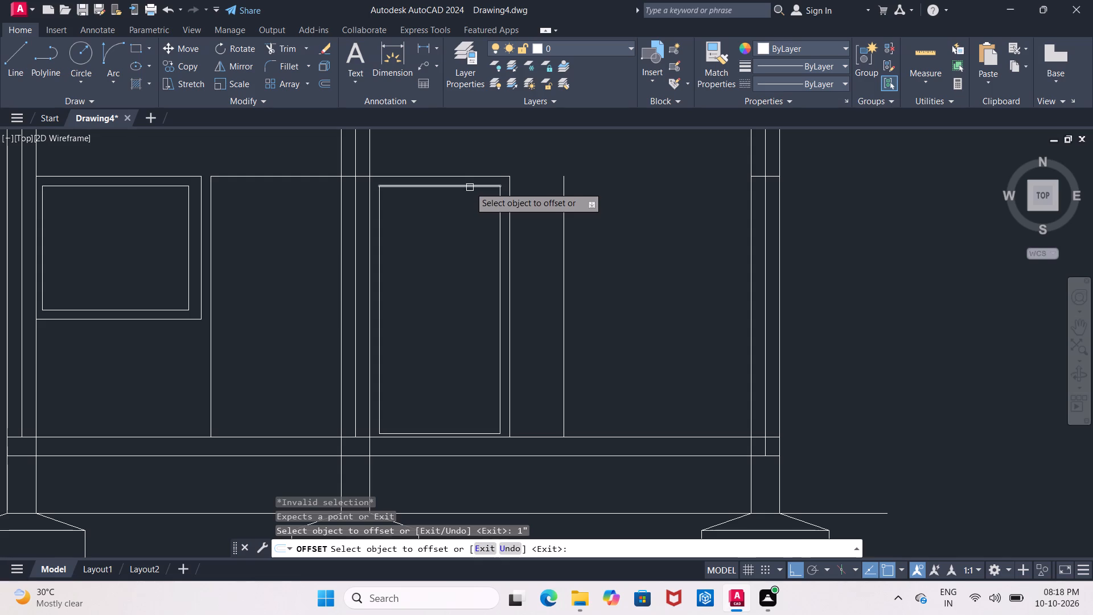
{"action": "left_click", "coordinate": [470, 187]}
{"action": "scroll", "coordinate": [469, 179], "scroll_direction": "up", "scroll_amount": 2}
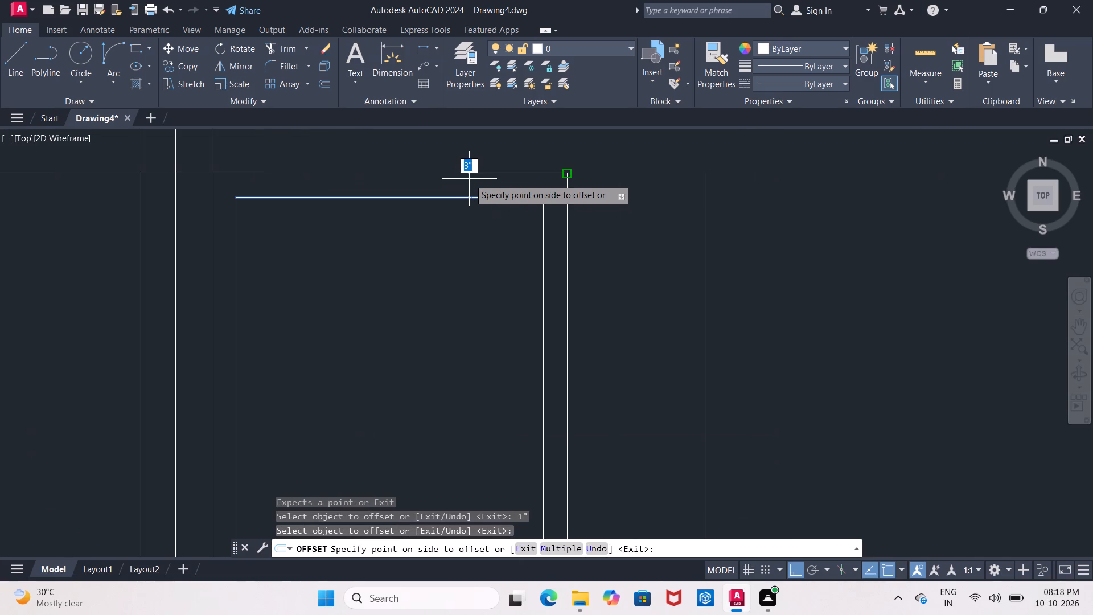
{"action": "key", "text": "BackSpace"}
{"action": "type", "text": "1\""}
{"action": "key", "text": "Return"}
{"action": "left_click", "coordinate": [470, 184]}
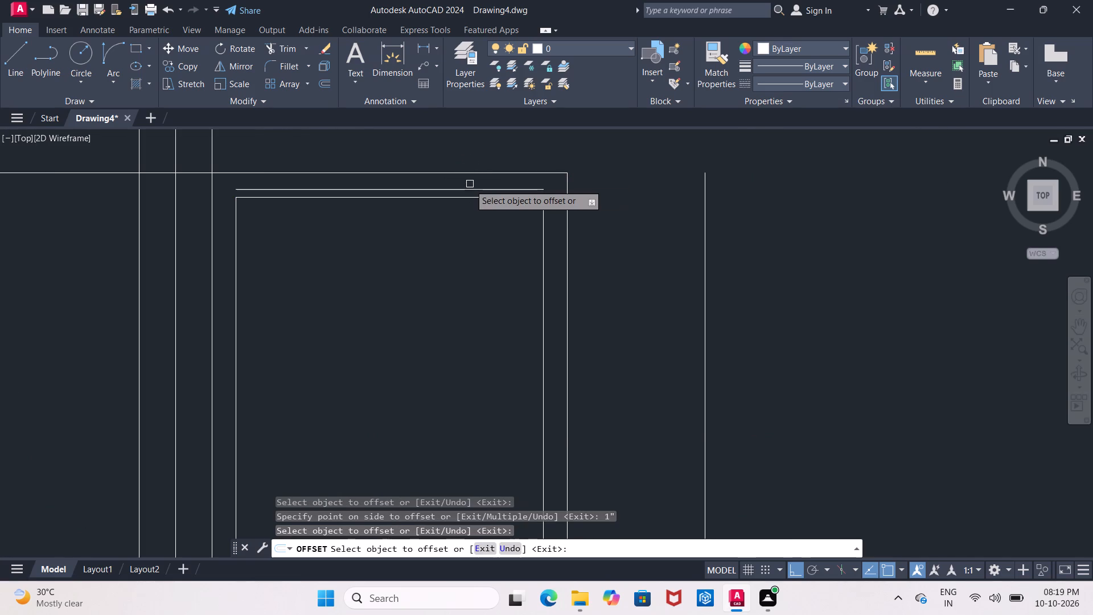
Offset the right and left lines of the door's inner rectangle 1" outward.
{"action": "left_click", "coordinate": [541, 271]}
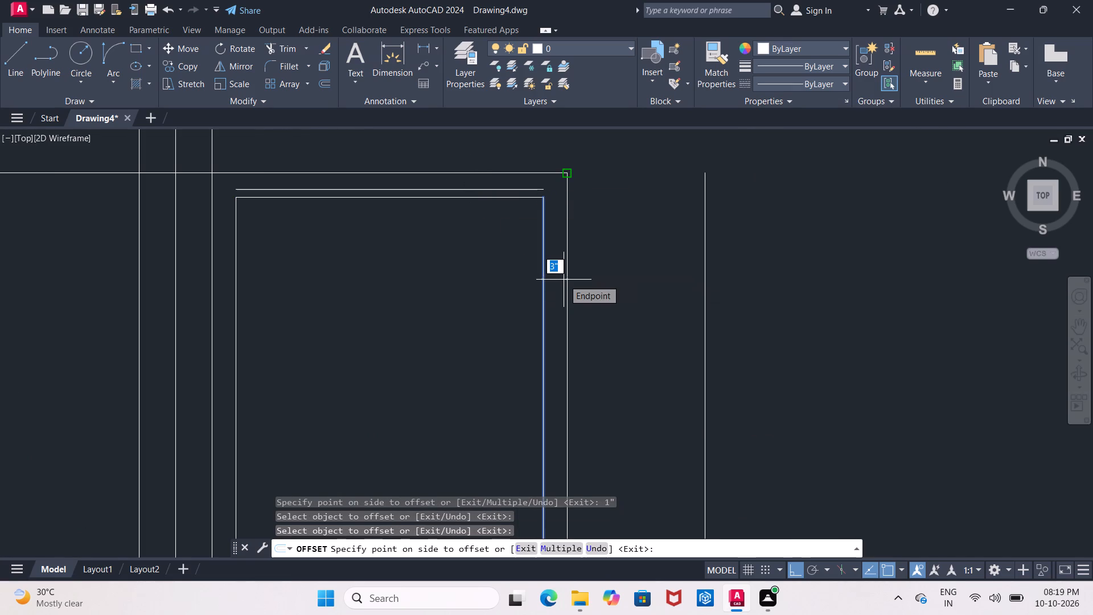
{"action": "type", "text": "1\""}
{"action": "key", "text": "Return"}
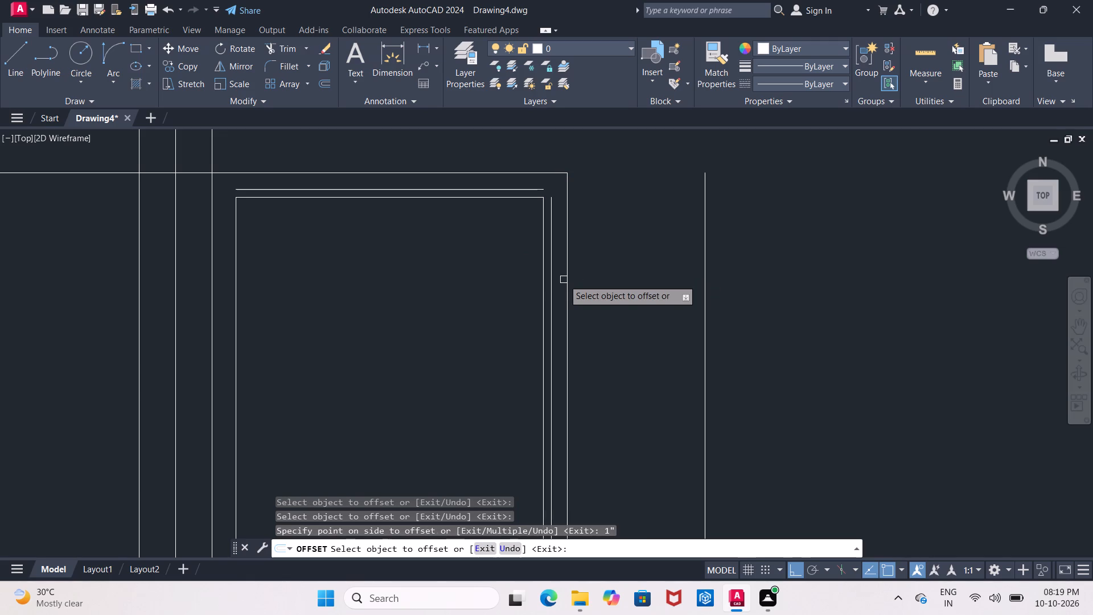
{"action": "left_click", "coordinate": [235, 357]}
{"action": "type", "text": "1\""}
{"action": "key", "text": "Return"}
Offset the bottom line of the door's inner rectangle 1" downward and end the Offset command.
{"action": "middle_click_drag", "start_coordinate": [316, 375], "coordinate": [313, 296]}
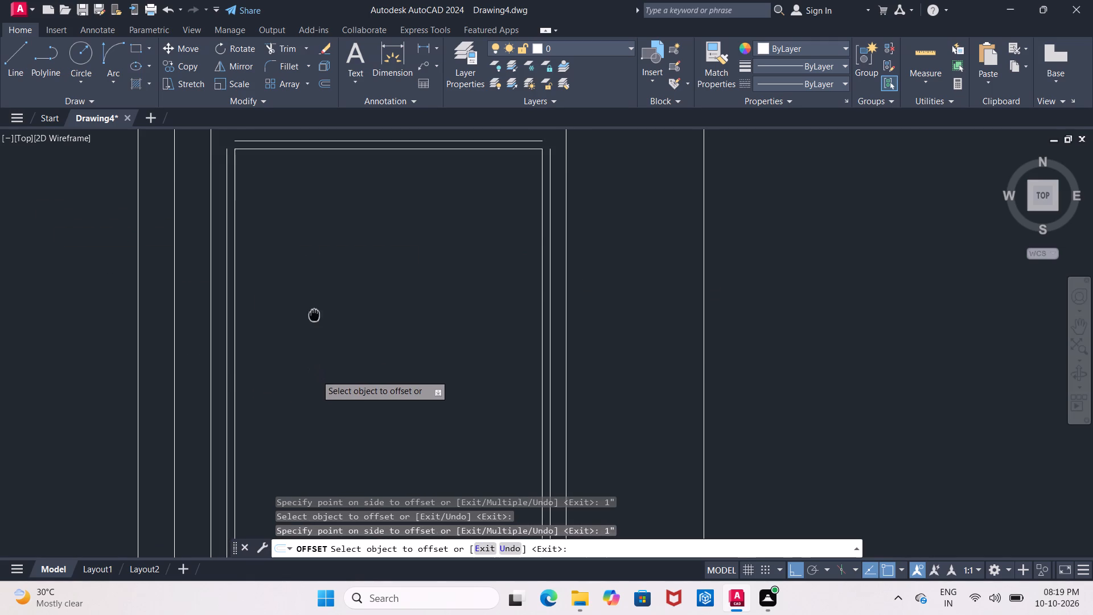
{"action": "middle_click_drag", "start_coordinate": [313, 296], "coordinate": [331, 76]}
{"action": "middle_click_drag", "start_coordinate": [329, 313], "coordinate": [310, 121]}
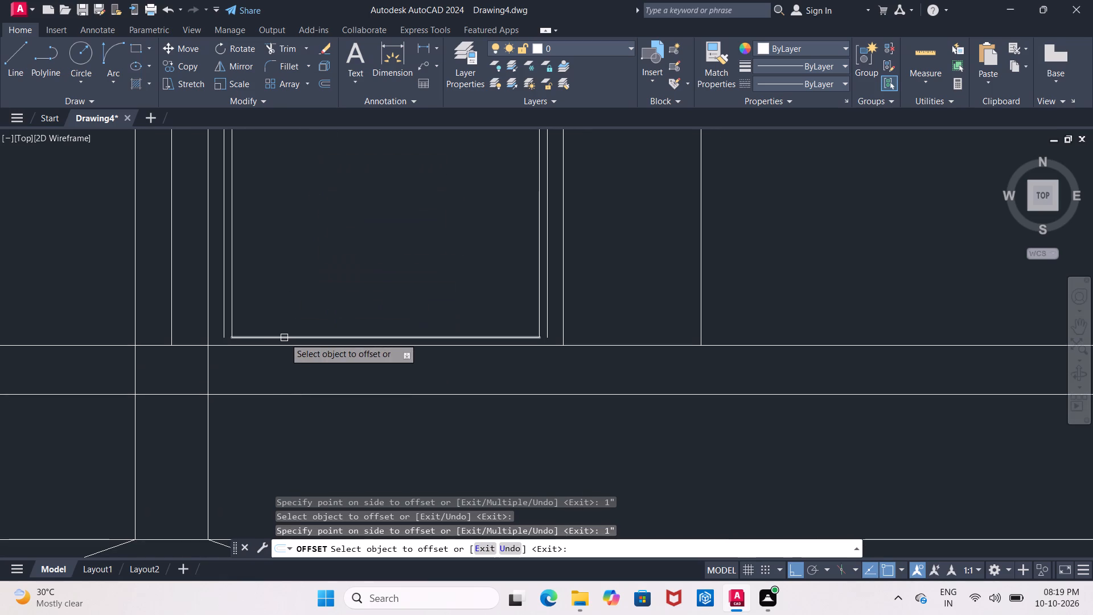
{"action": "scroll", "coordinate": [285, 338], "scroll_direction": "up", "scroll_amount": 2}
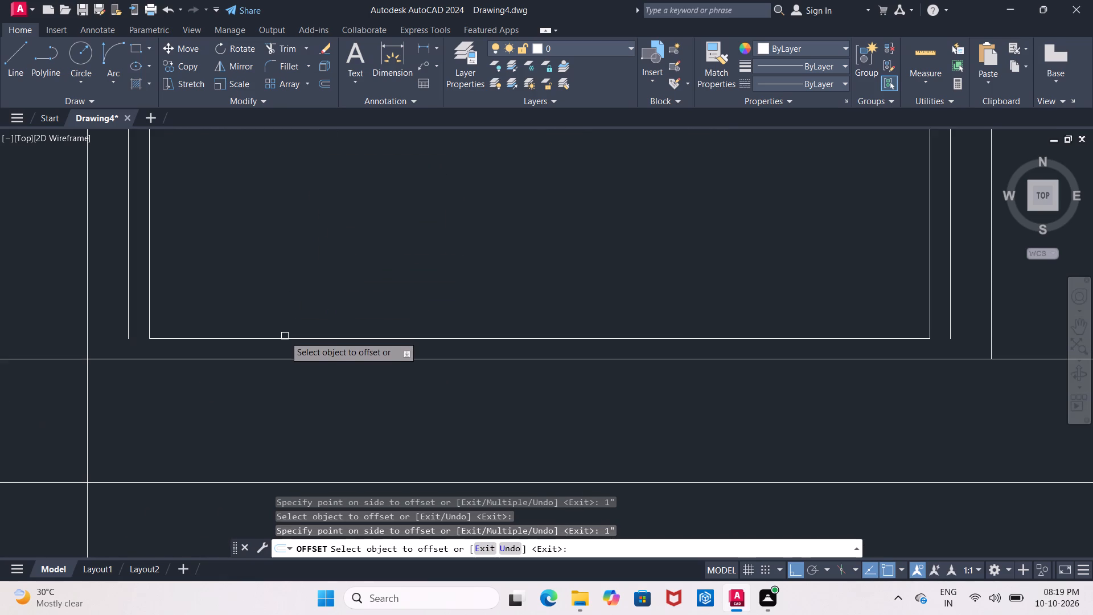
{"action": "left_click", "coordinate": [285, 342]}
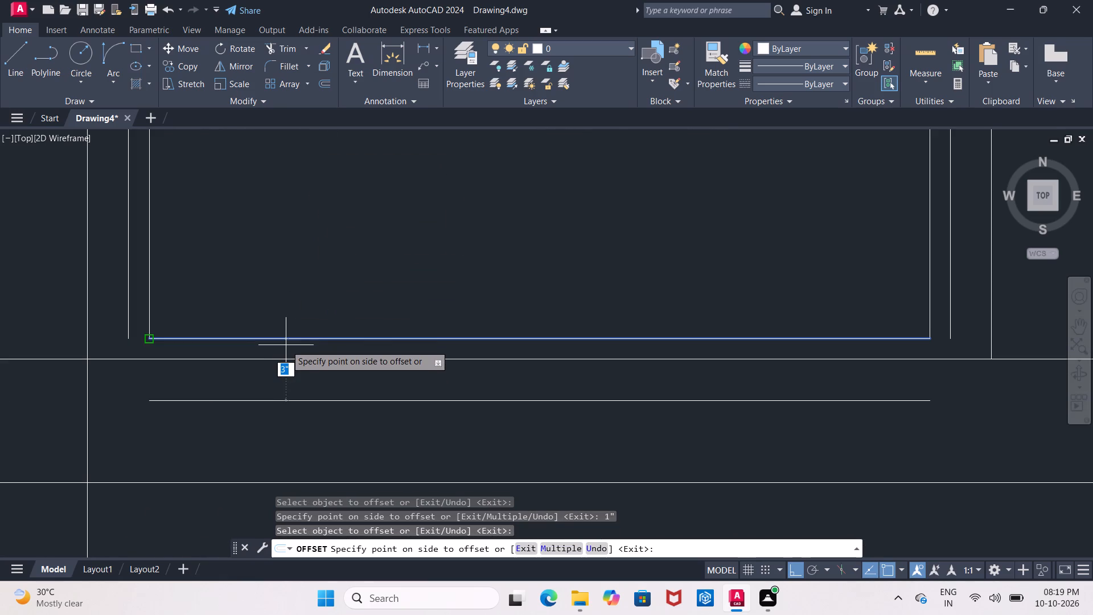
{"action": "type", "text": "1\""}
{"action": "key", "text": "Return"}
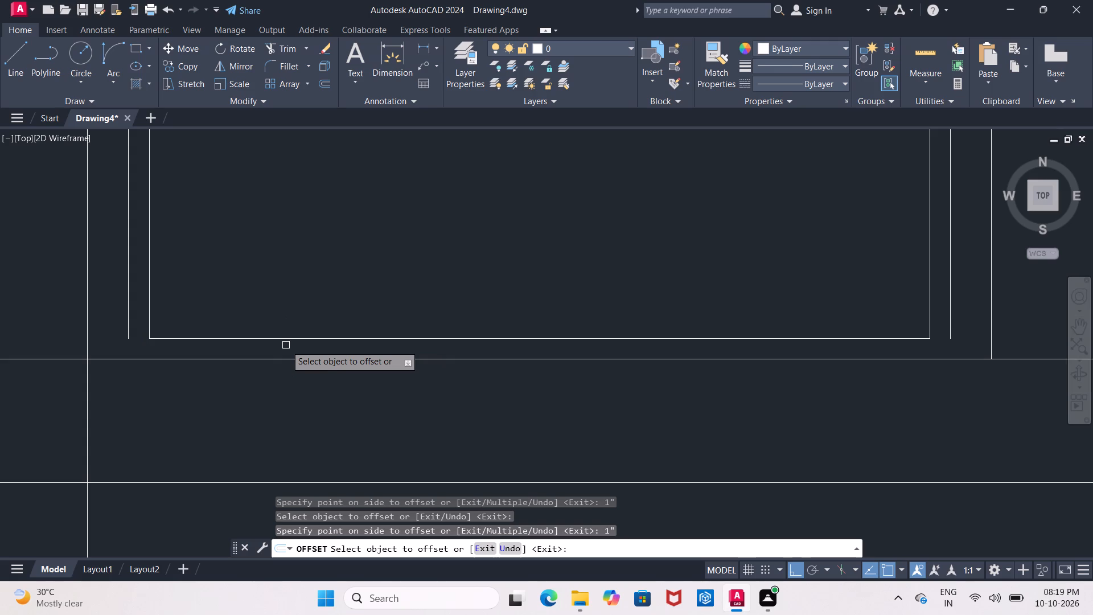
{"action": "key", "text": "Escape"}
Fillet the door's top offset line with the left and right offset lines to close both upper corners.
{"action": "middle_click_drag", "start_coordinate": [331, 281], "coordinate": [327, 400]}
{"action": "scroll", "coordinate": [355, 330], "scroll_direction": "down", "scroll_amount": 5}
{"action": "middle_click_drag", "start_coordinate": [362, 252], "coordinate": [356, 313]}
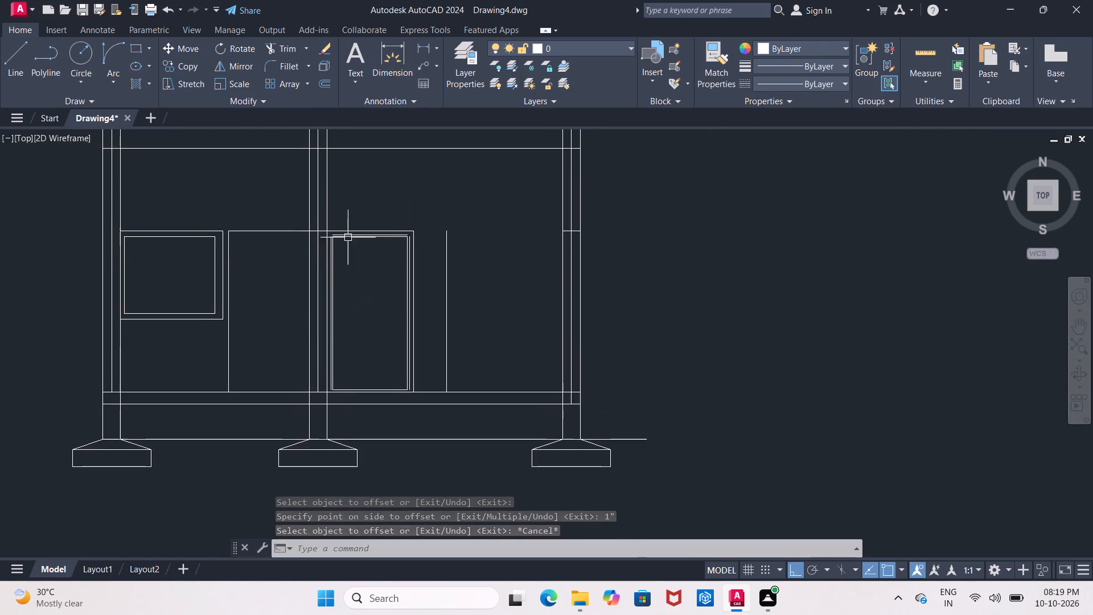
{"action": "scroll", "coordinate": [354, 288], "scroll_direction": "up", "scroll_amount": 2}
{"action": "middle_click_drag", "start_coordinate": [356, 279], "coordinate": [346, 365]}
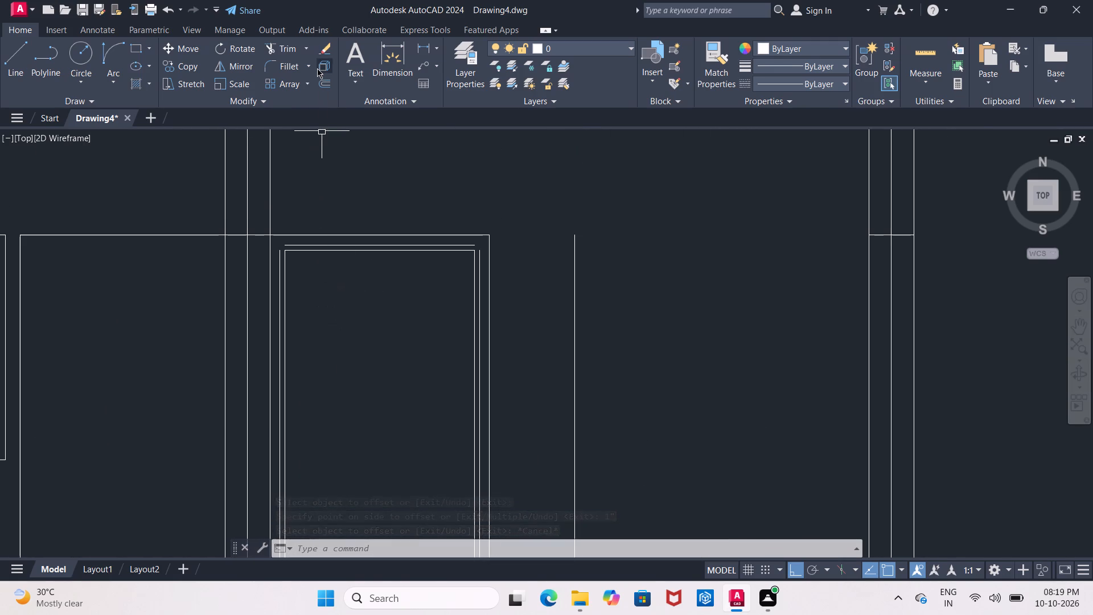
{"action": "left_click", "coordinate": [274, 65]}
{"action": "left_click", "coordinate": [318, 243]}
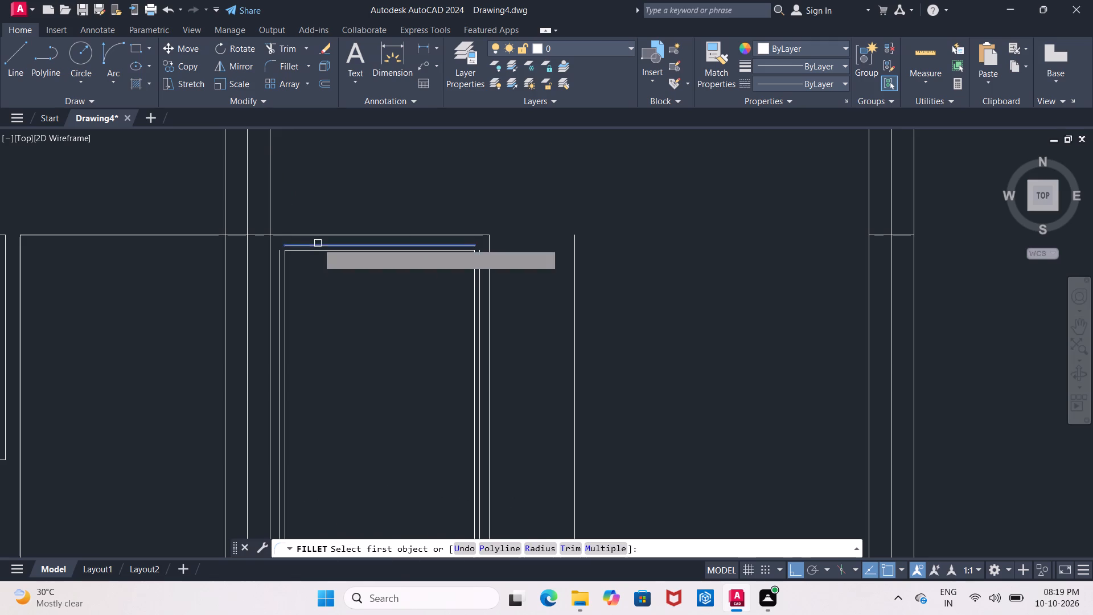
{"action": "left_click", "coordinate": [280, 260]}
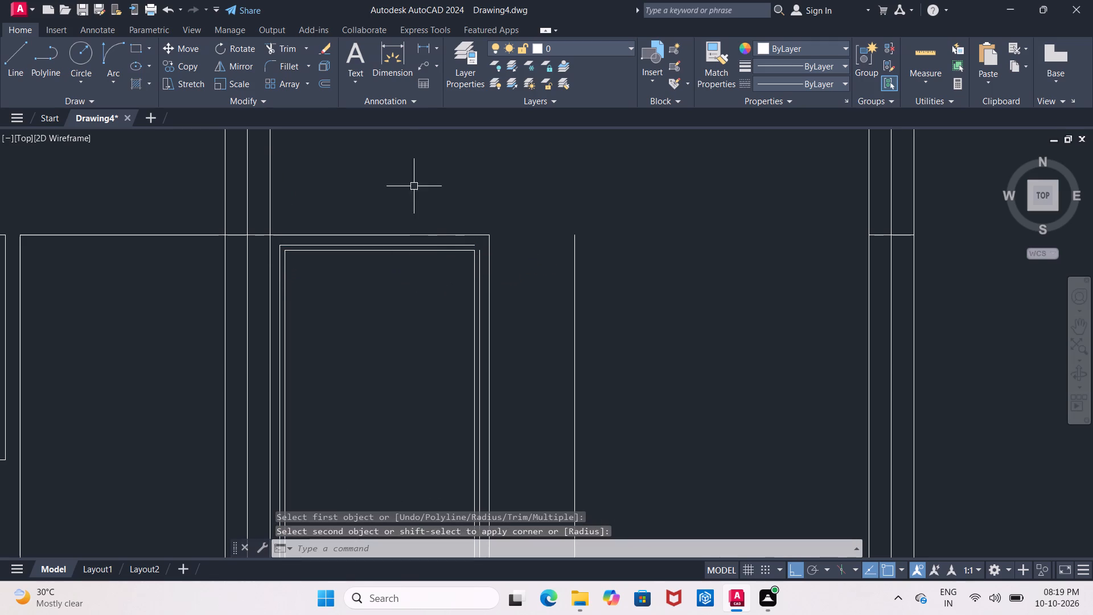
{"action": "left_click", "coordinate": [326, 81]}
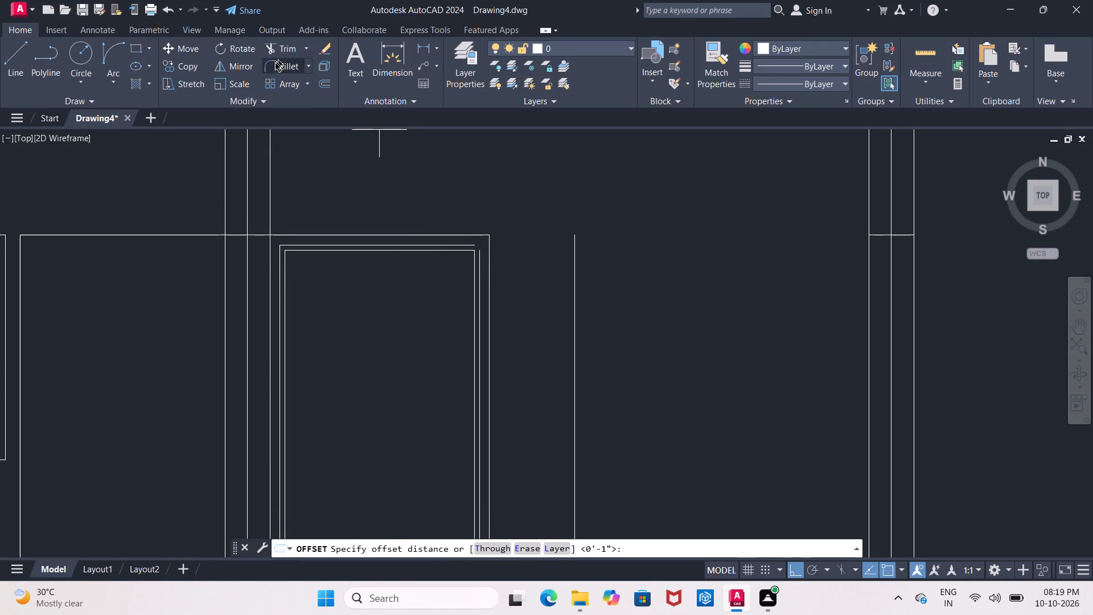
{"action": "left_click", "coordinate": [274, 63]}
{"action": "left_click", "coordinate": [274, 63]}
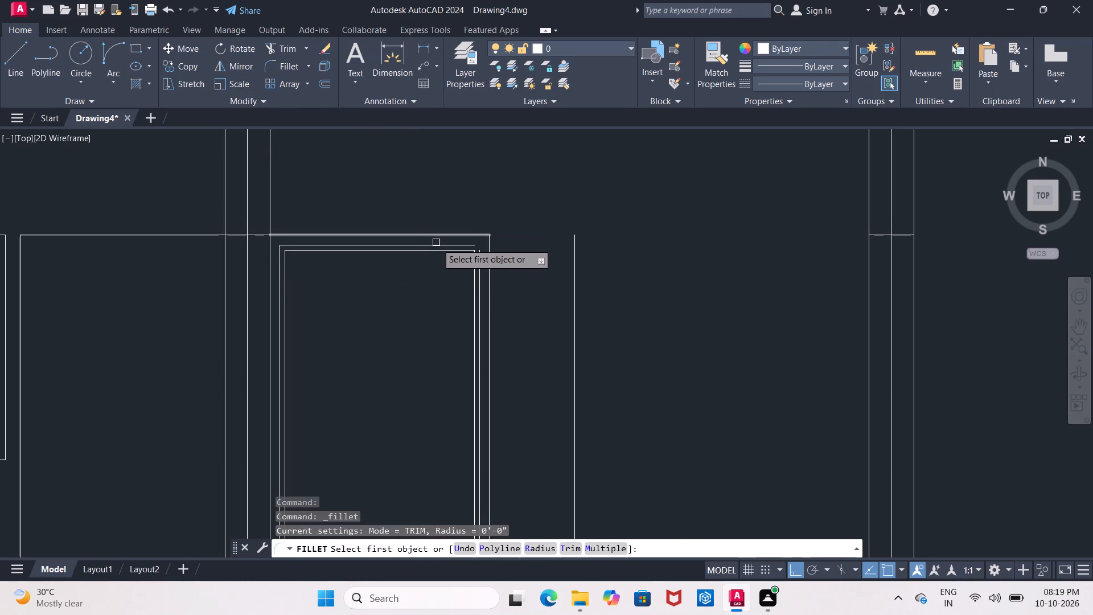
{"action": "left_click", "coordinate": [437, 243]}
{"action": "left_click", "coordinate": [480, 280]}
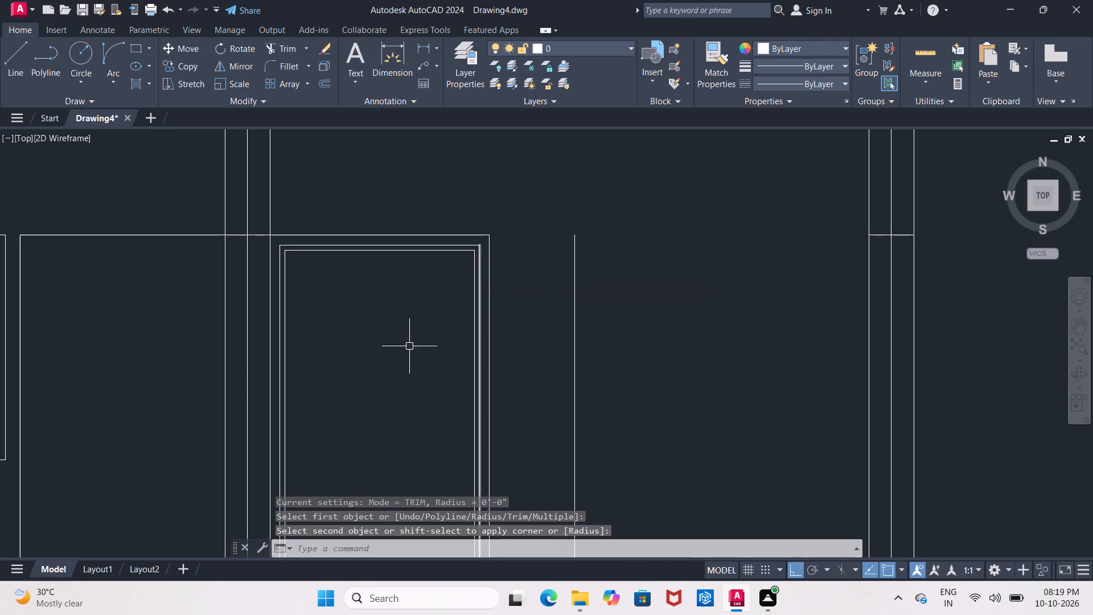
Fillet the lower ends of the door's left and right offset lines with the floor line to close both bottom corners.
{"action": "middle_click_drag", "start_coordinate": [407, 350], "coordinate": [425, 92]}
{"action": "middle_click_drag", "start_coordinate": [461, 286], "coordinate": [442, 210]}
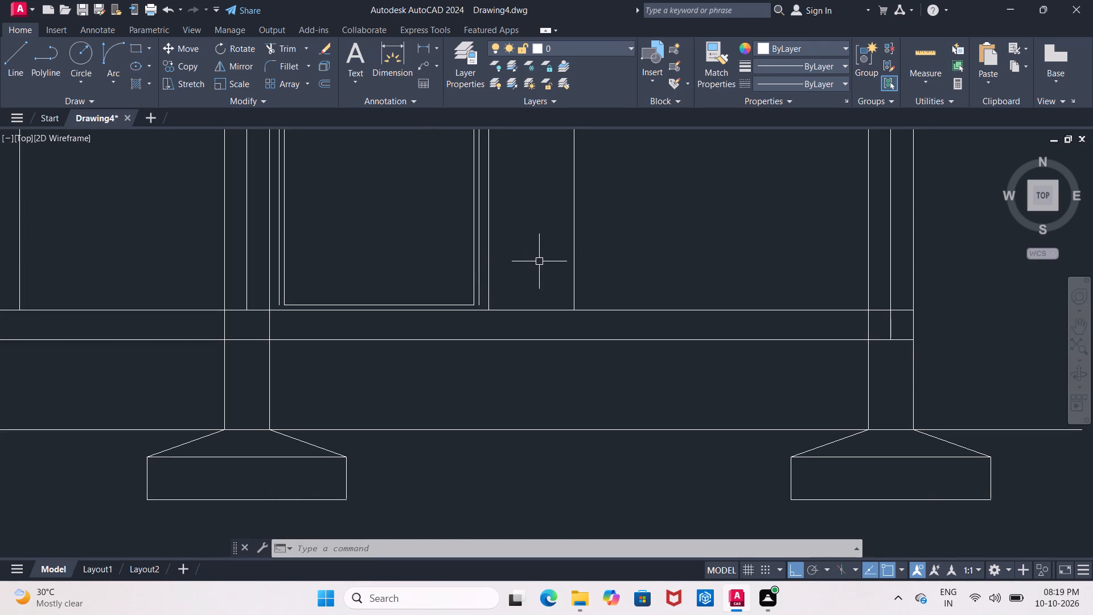
{"action": "key", "text": "Escape"}
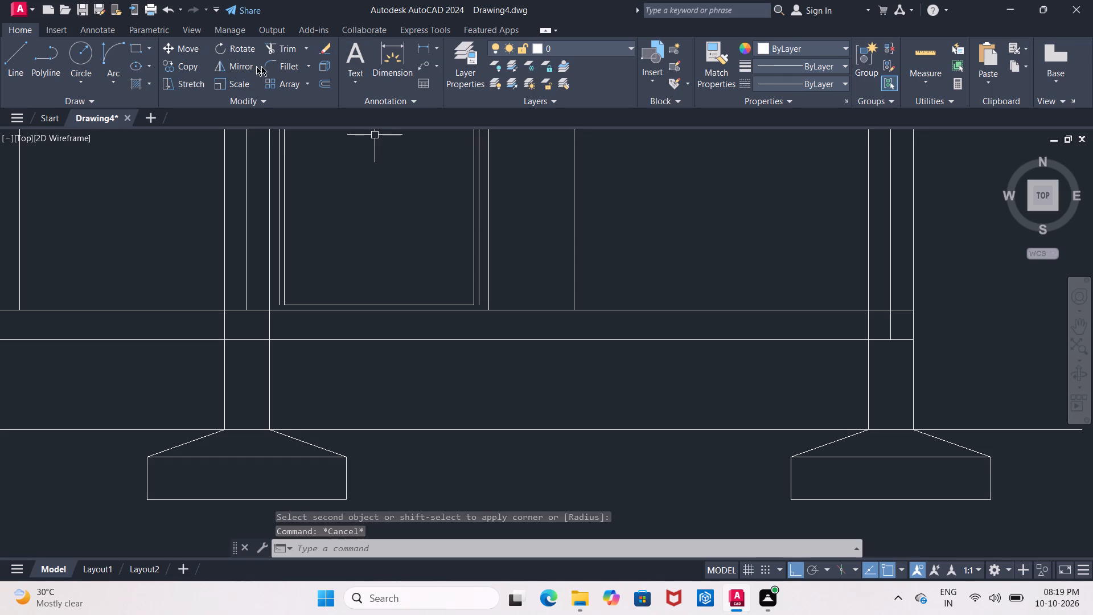
{"action": "left_click", "coordinate": [277, 68]}
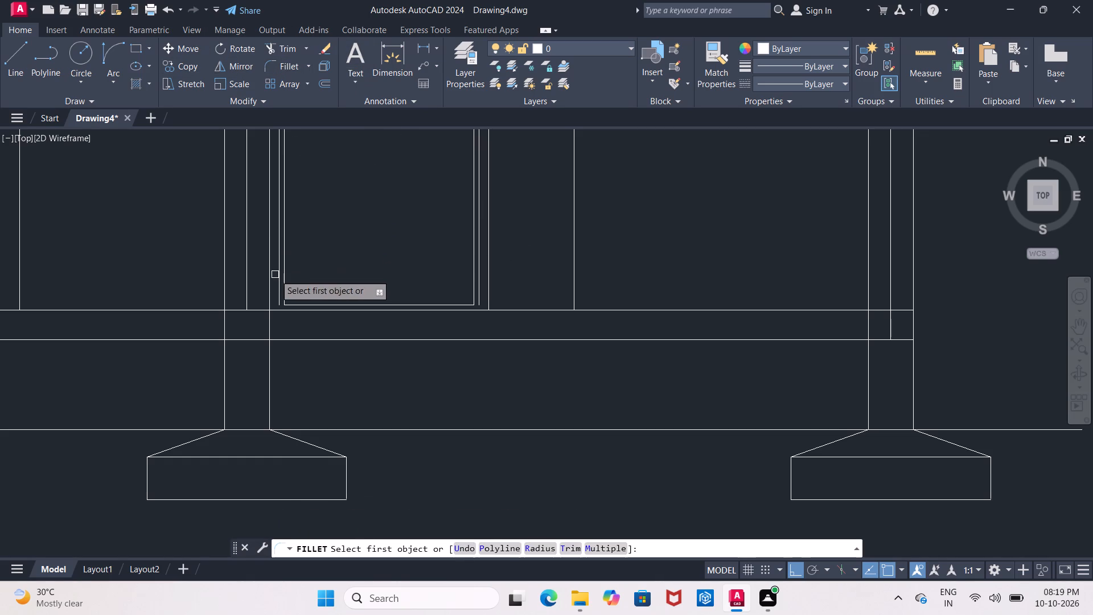
{"action": "left_click", "coordinate": [277, 284]}
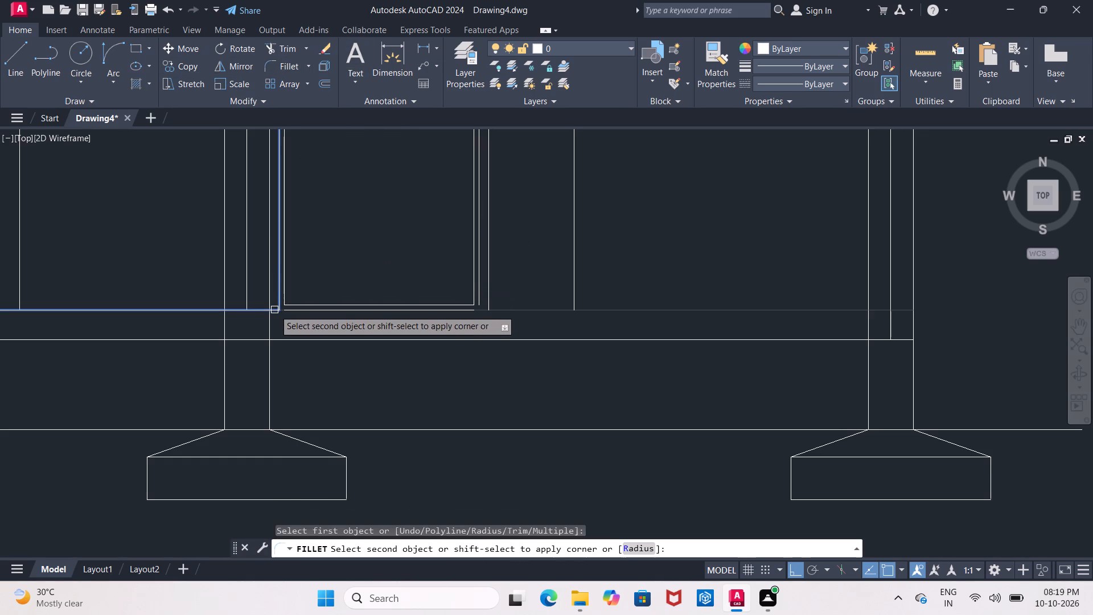
{"action": "scroll", "coordinate": [287, 313], "scroll_direction": "up", "scroll_amount": 2}
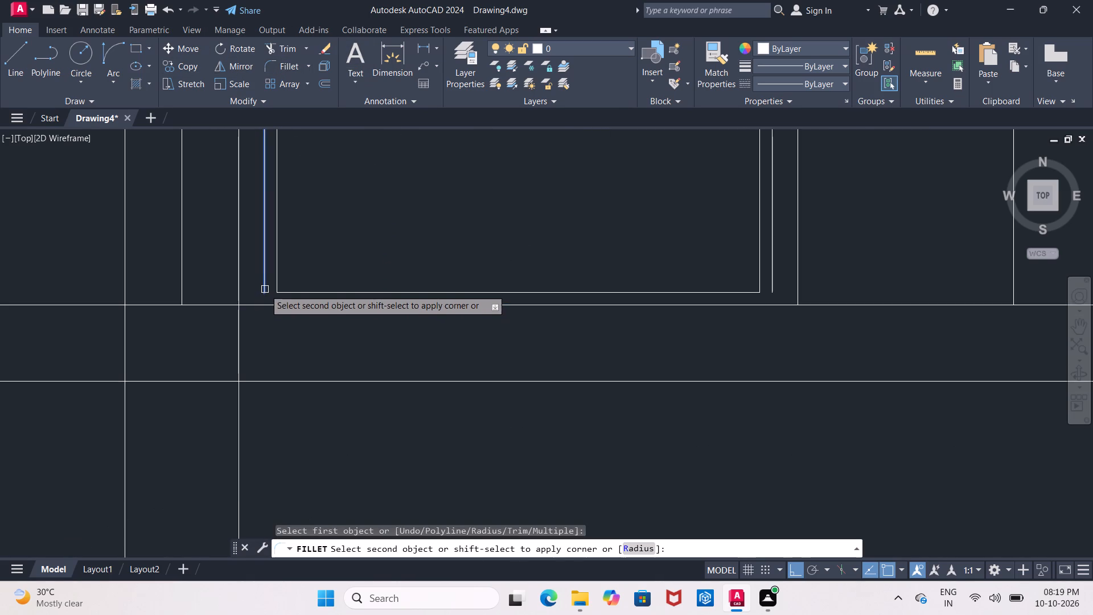
{"action": "left_click", "coordinate": [273, 303]}
{"action": "middle_click_drag", "start_coordinate": [413, 327], "coordinate": [413, 329]}
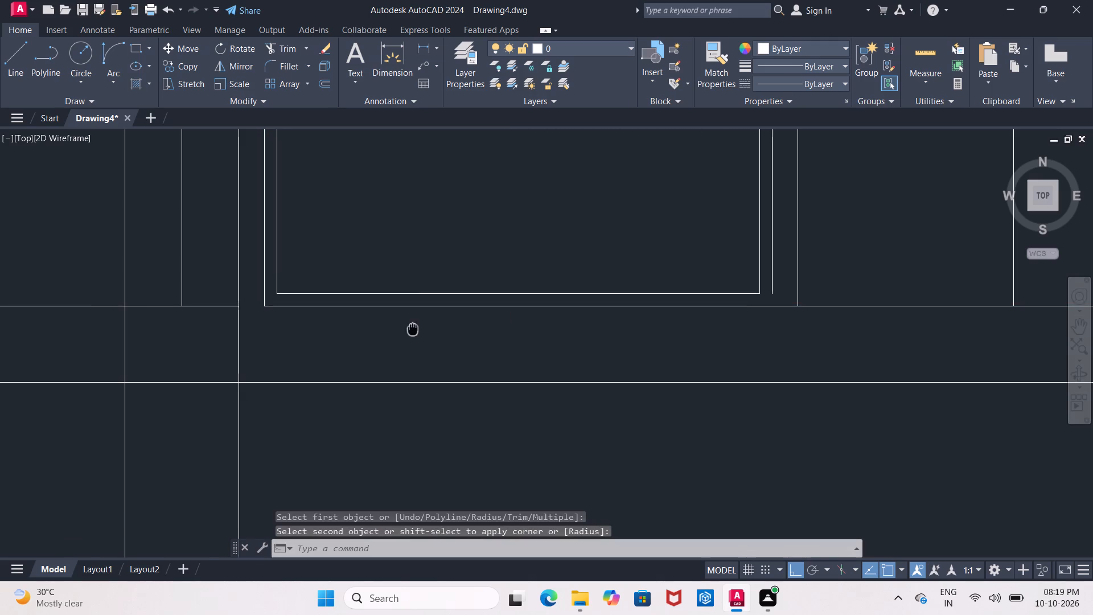
{"action": "middle_click_drag", "start_coordinate": [413, 329], "coordinate": [356, 330]}
{"action": "middle_click_drag", "start_coordinate": [358, 330], "coordinate": [294, 328]}
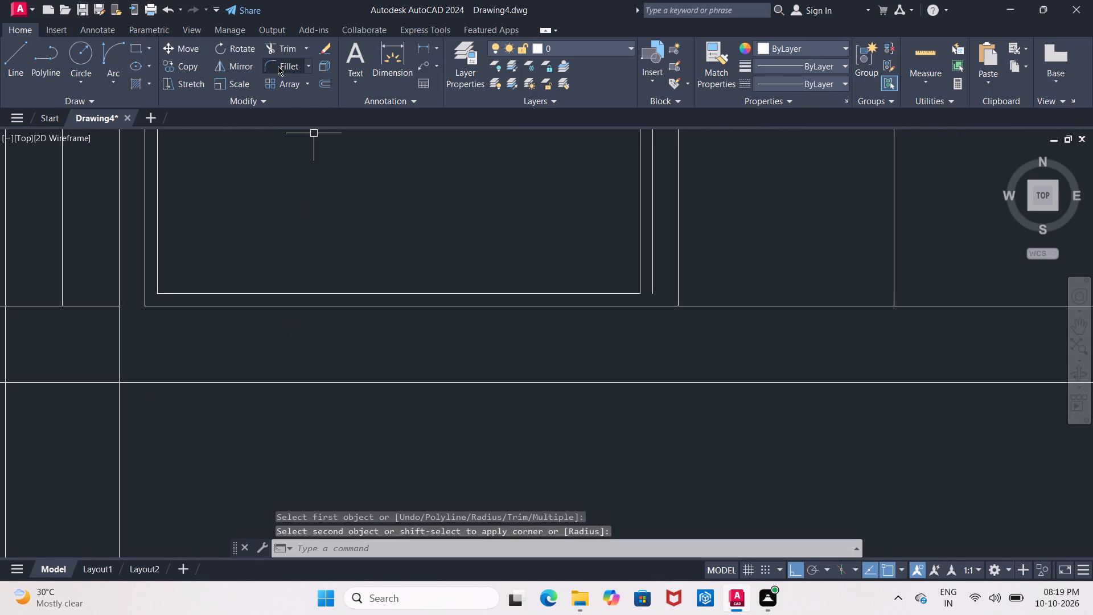
{"action": "left_click", "coordinate": [272, 66]}
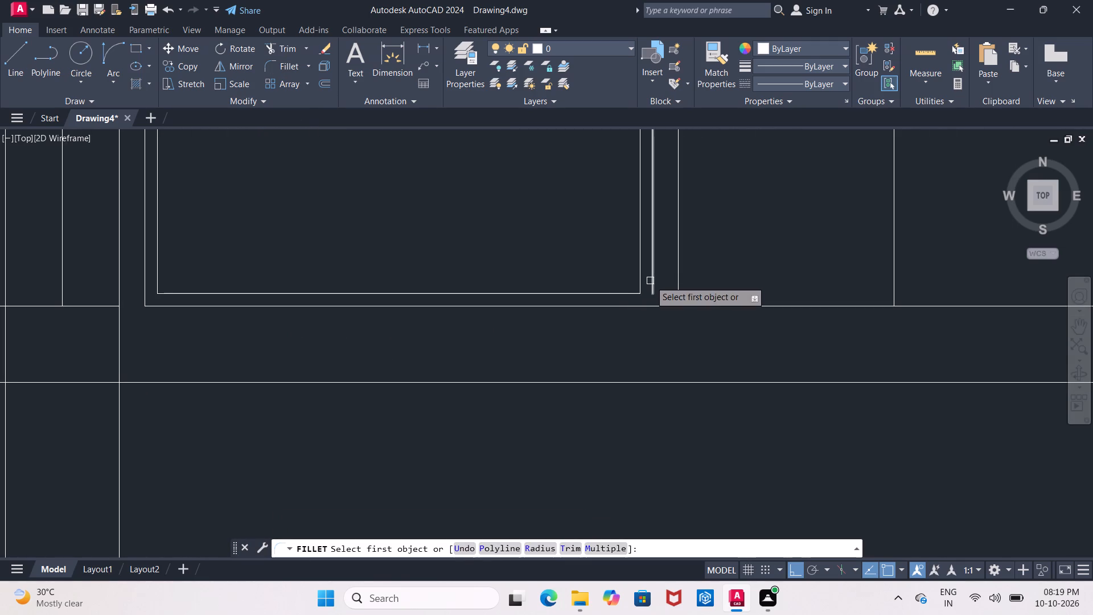
{"action": "left_click", "coordinate": [650, 281]}
{"action": "left_click", "coordinate": [644, 306]}
Extend the floor line from the door's lower corner to the inner face of the far exterior wall.
{"action": "scroll", "coordinate": [620, 325], "scroll_direction": "down", "scroll_amount": 1}
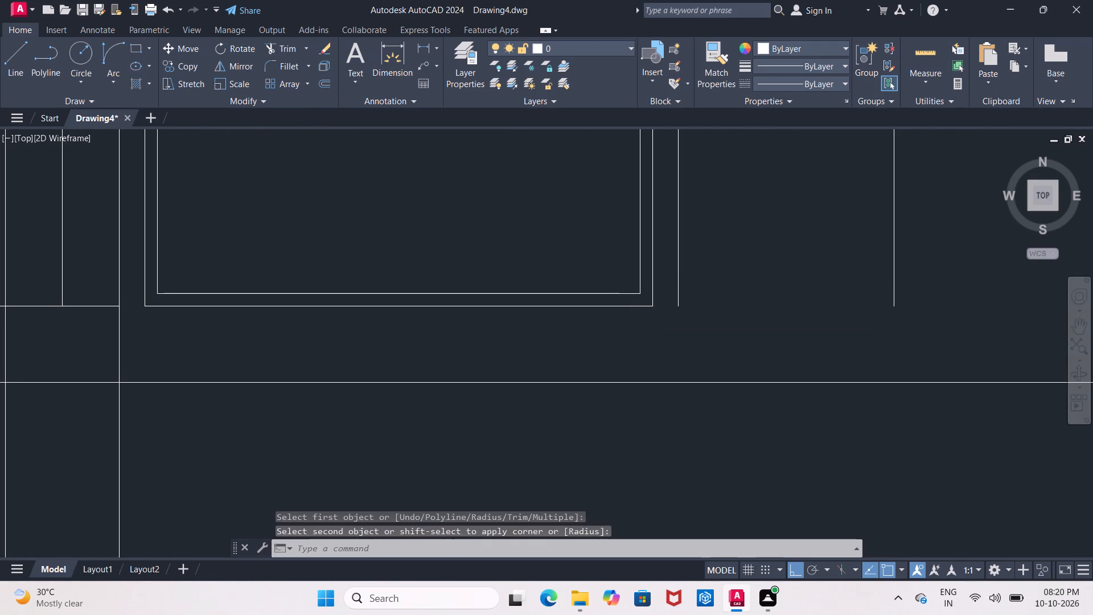
{"action": "scroll", "coordinate": [620, 325], "scroll_direction": "down", "scroll_amount": 2}
{"action": "middle_click_drag", "start_coordinate": [620, 325], "coordinate": [575, 318]}
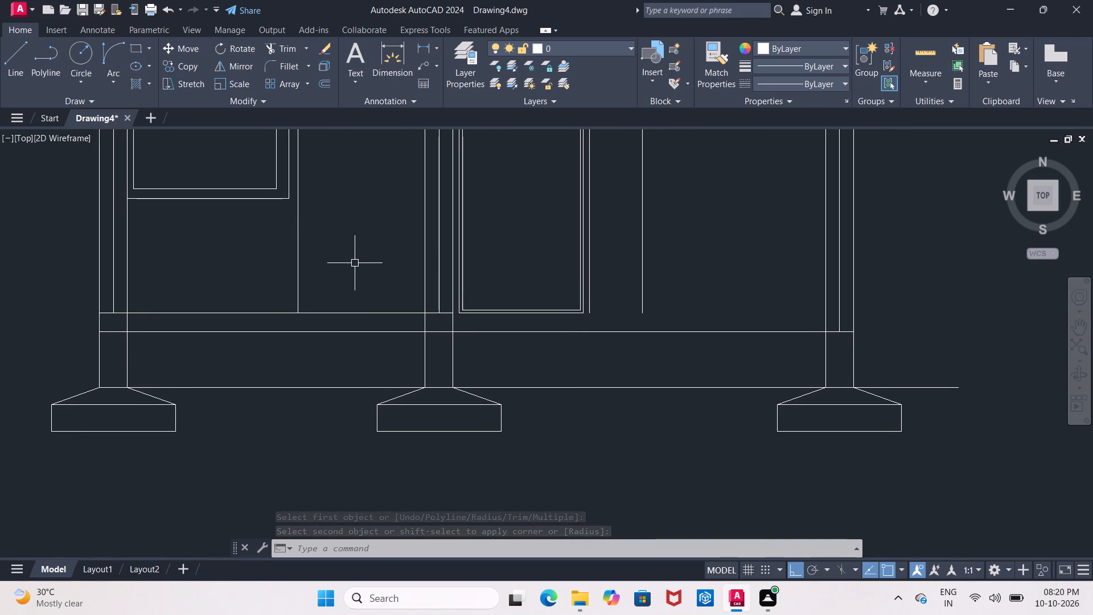
{"action": "key", "text": "Escape"}
{"action": "type", "text": "ex"}
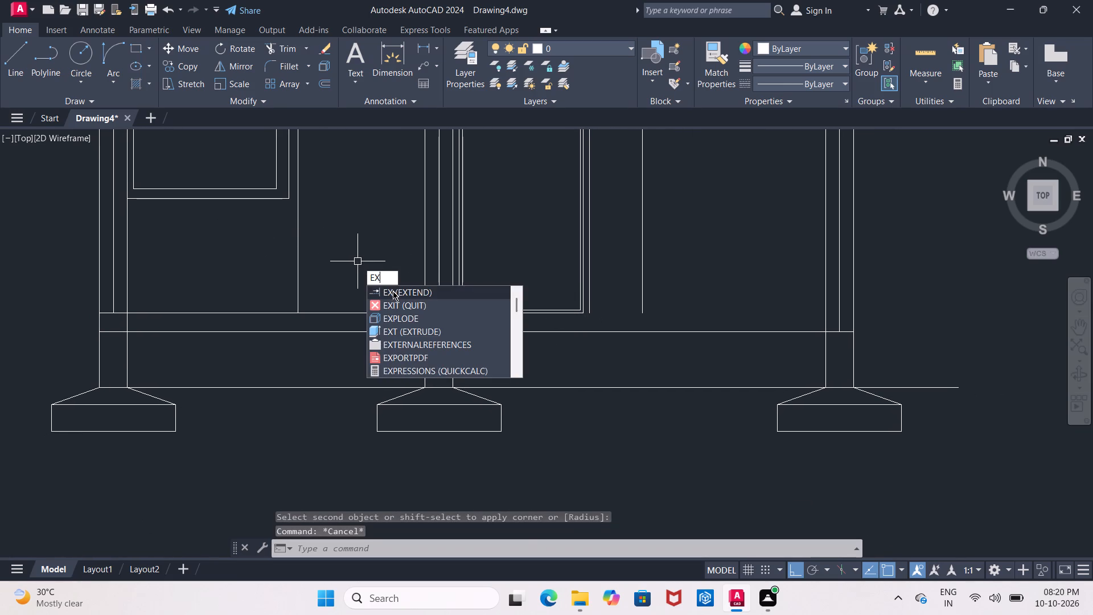
{"action": "left_click", "coordinate": [395, 292]}
{"action": "left_click", "coordinate": [404, 313]}
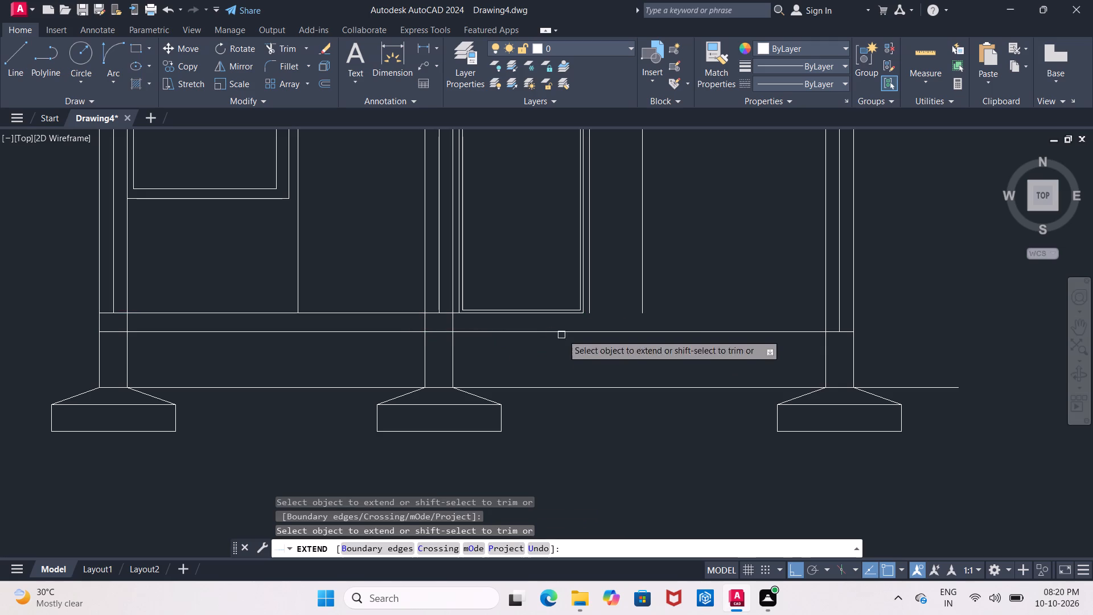
{"action": "scroll", "coordinate": [616, 318], "scroll_direction": "up", "scroll_amount": 2}
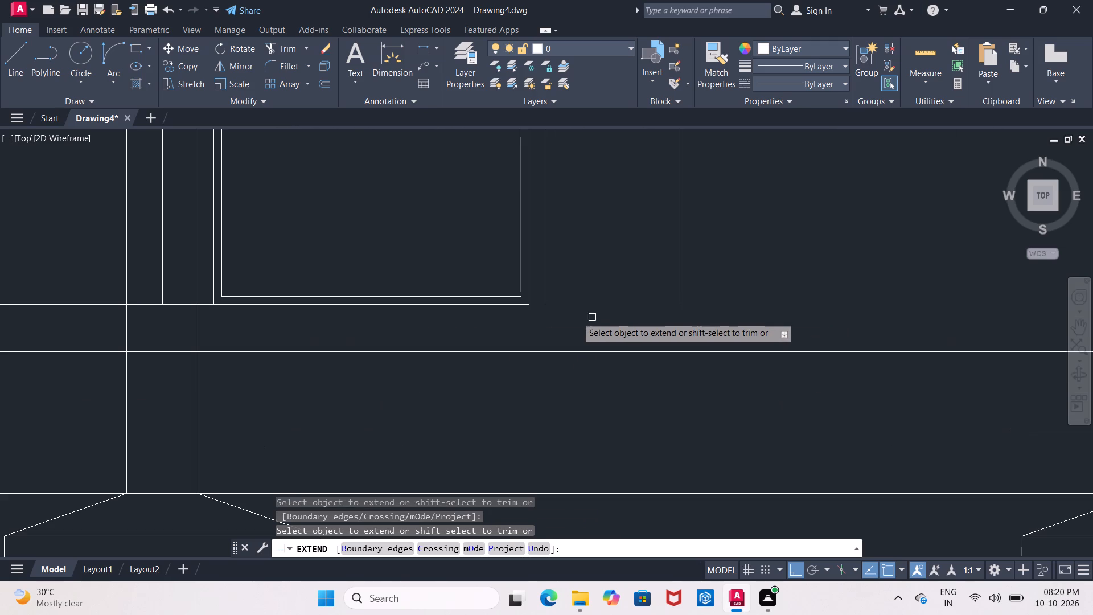
{"action": "left_click", "coordinate": [504, 304]}
{"action": "left_click", "coordinate": [529, 304]}
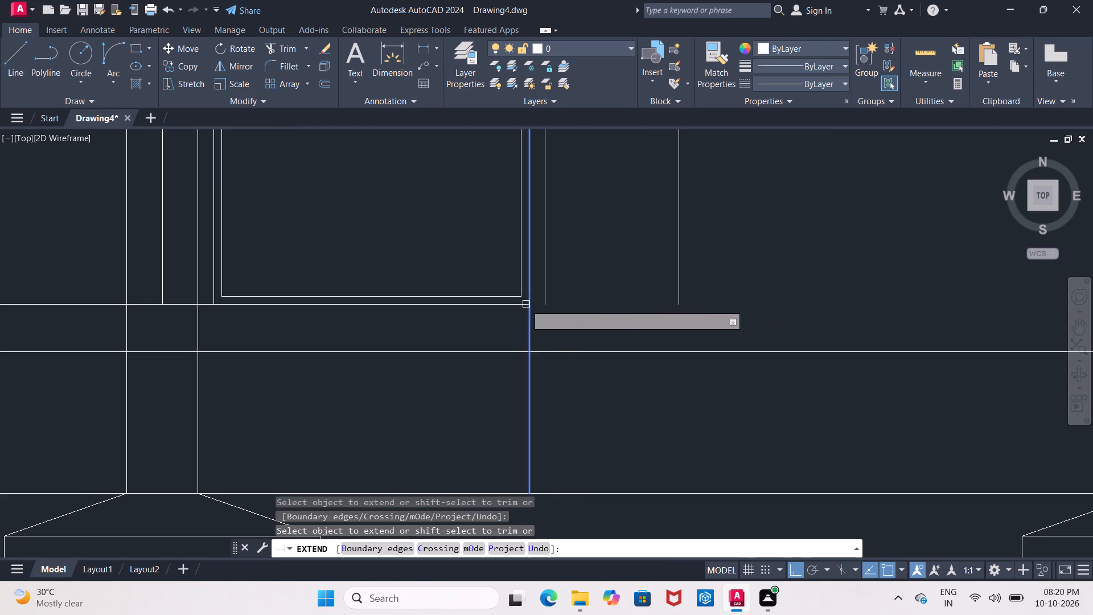
{"action": "left_click", "coordinate": [518, 304]}
{"action": "left_click", "coordinate": [538, 304]}
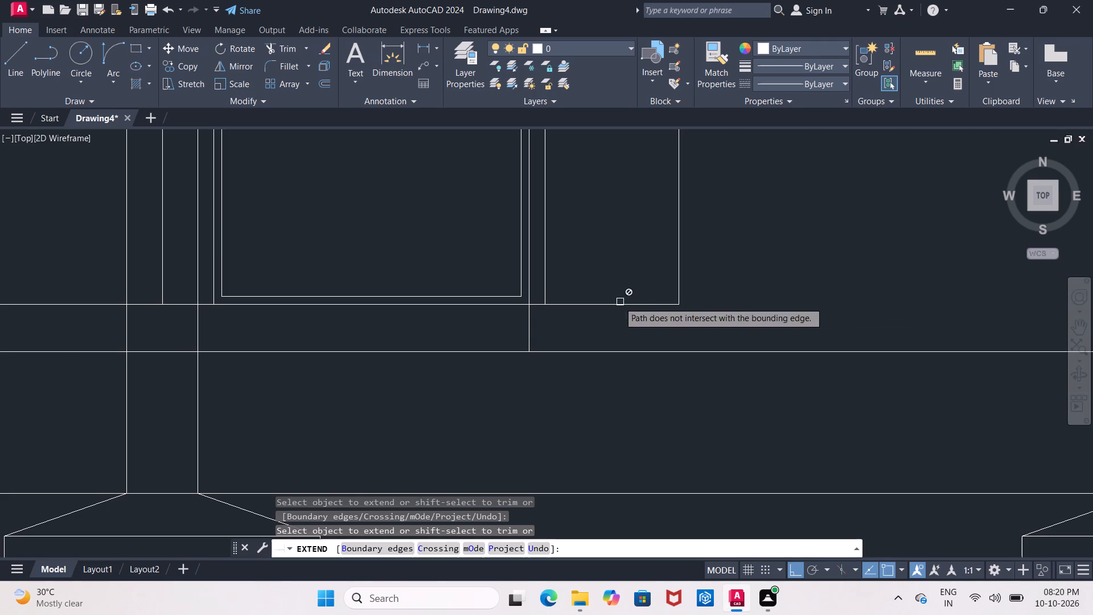
{"action": "scroll", "coordinate": [676, 305], "scroll_direction": "down", "scroll_amount": 2}
{"action": "scroll", "coordinate": [730, 307], "scroll_direction": "up", "scroll_amount": 2}
{"action": "middle_click_drag", "start_coordinate": [680, 312], "coordinate": [460, 335]}
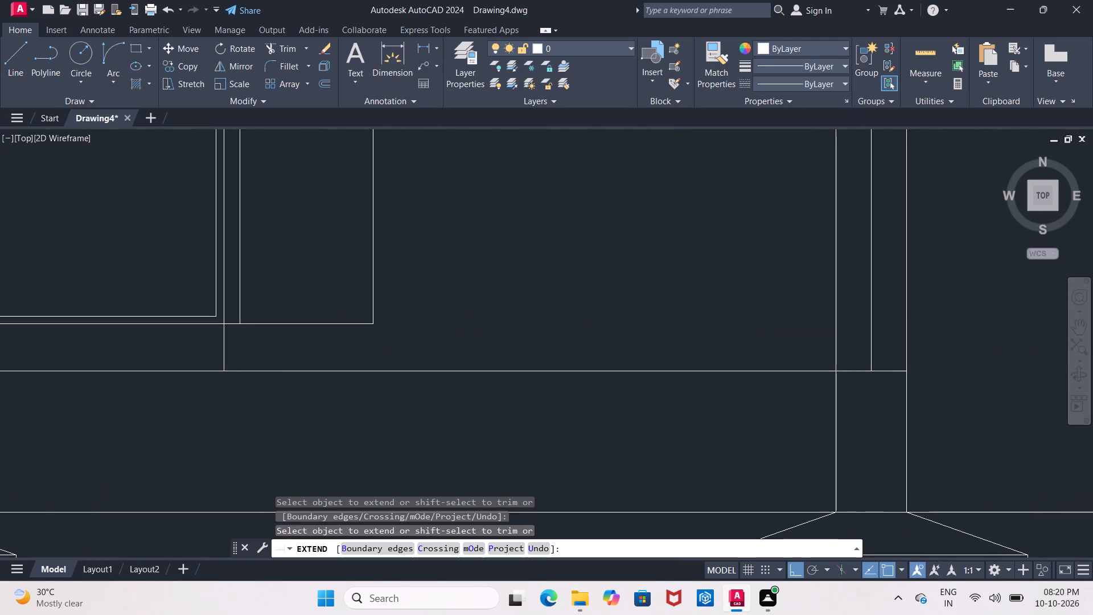
{"action": "left_click", "coordinate": [363, 321]}
{"action": "scroll", "coordinate": [383, 322], "scroll_direction": "down", "scroll_amount": 1}
{"action": "key", "text": "Escape"}
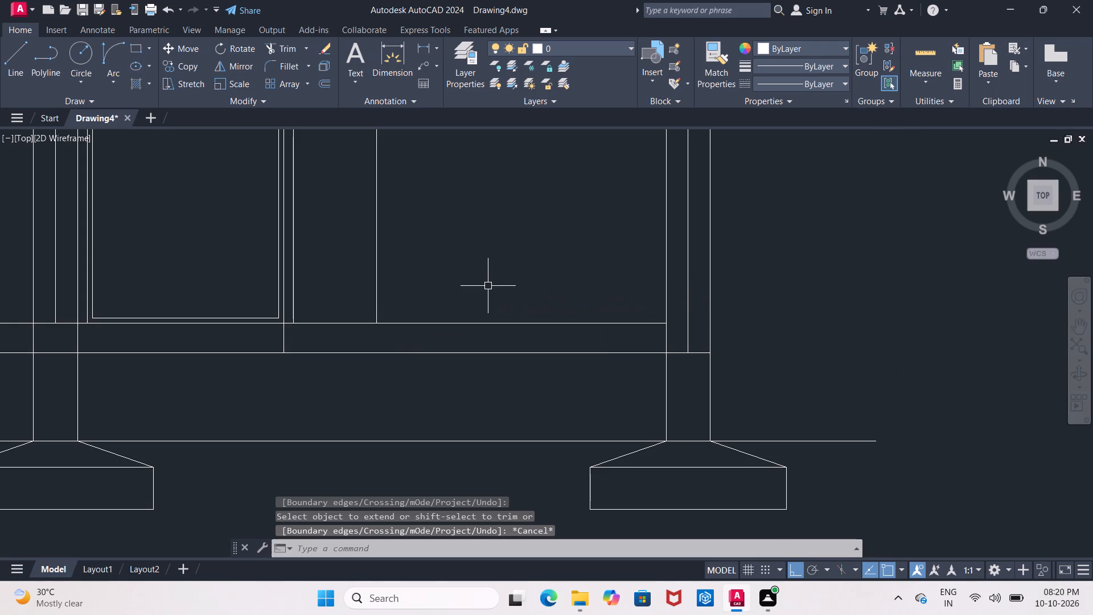
Trim the door frame line's stray piece between the floor line and the line below it, and end Trim.
{"action": "type", "text": "tr"}
{"action": "key", "text": "Return"}
{"action": "key", "text": "Return"}
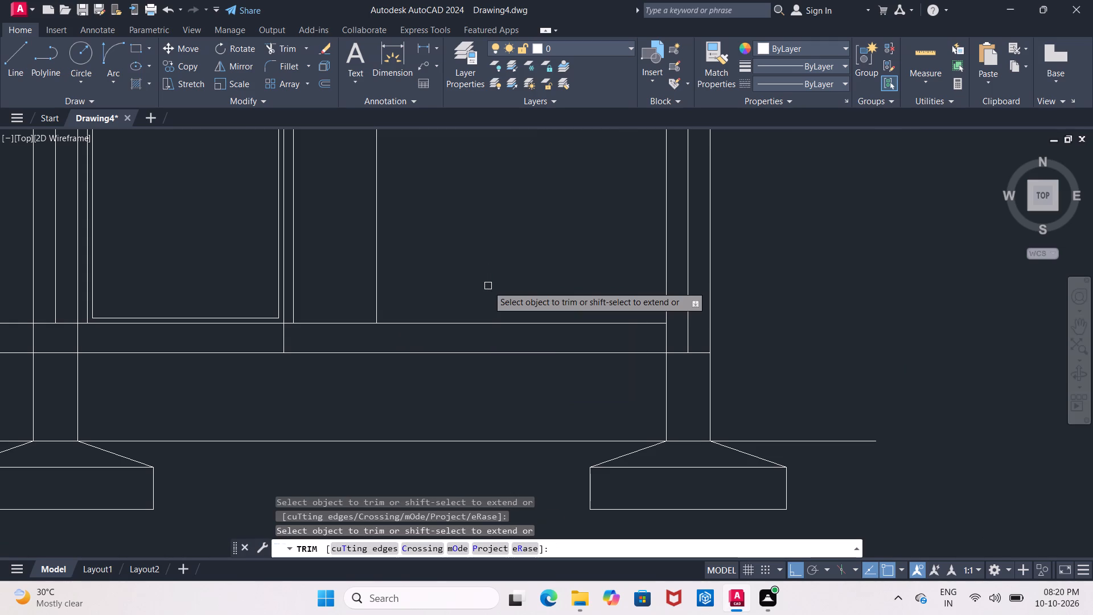
{"action": "scroll", "coordinate": [241, 371], "scroll_direction": "up", "scroll_amount": 2}
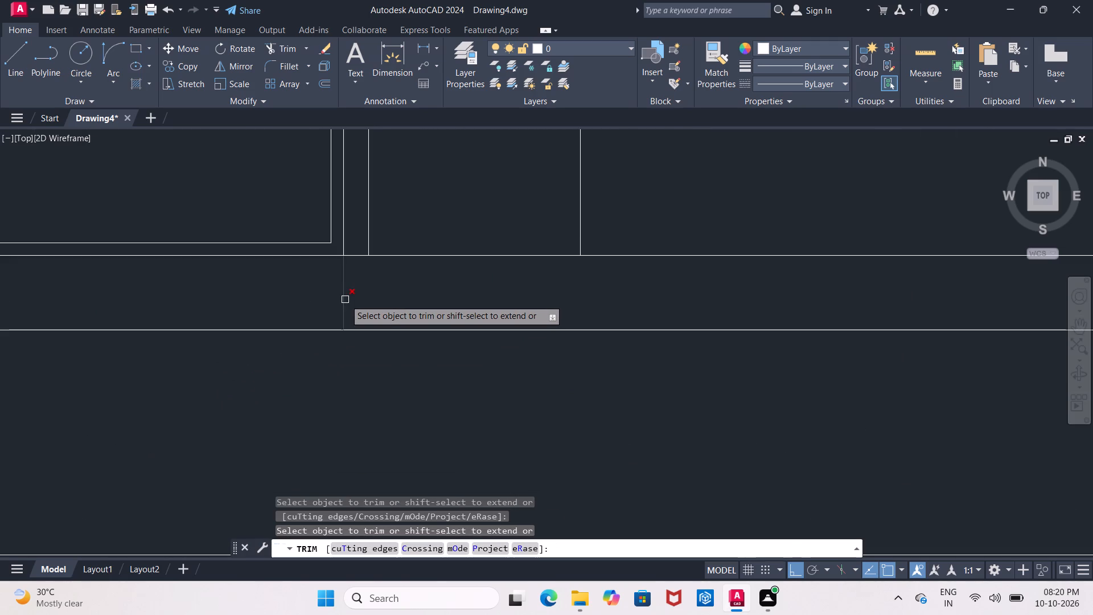
{"action": "left_click", "coordinate": [345, 300]}
{"action": "scroll", "coordinate": [351, 295], "scroll_direction": "down", "scroll_amount": 4}
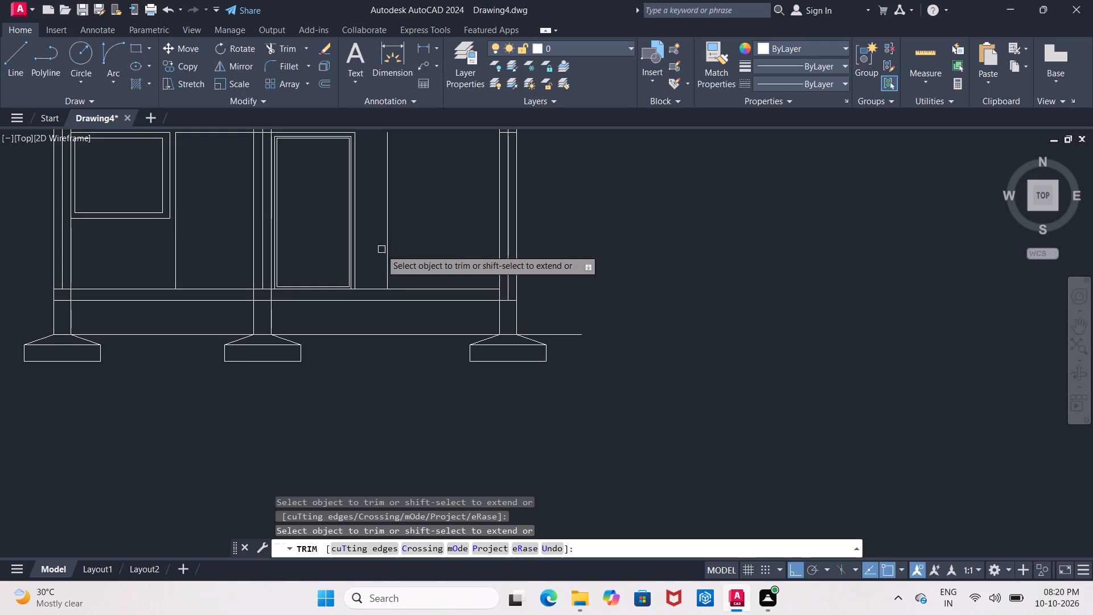
{"action": "scroll", "coordinate": [369, 270], "scroll_direction": "up", "scroll_amount": 2}
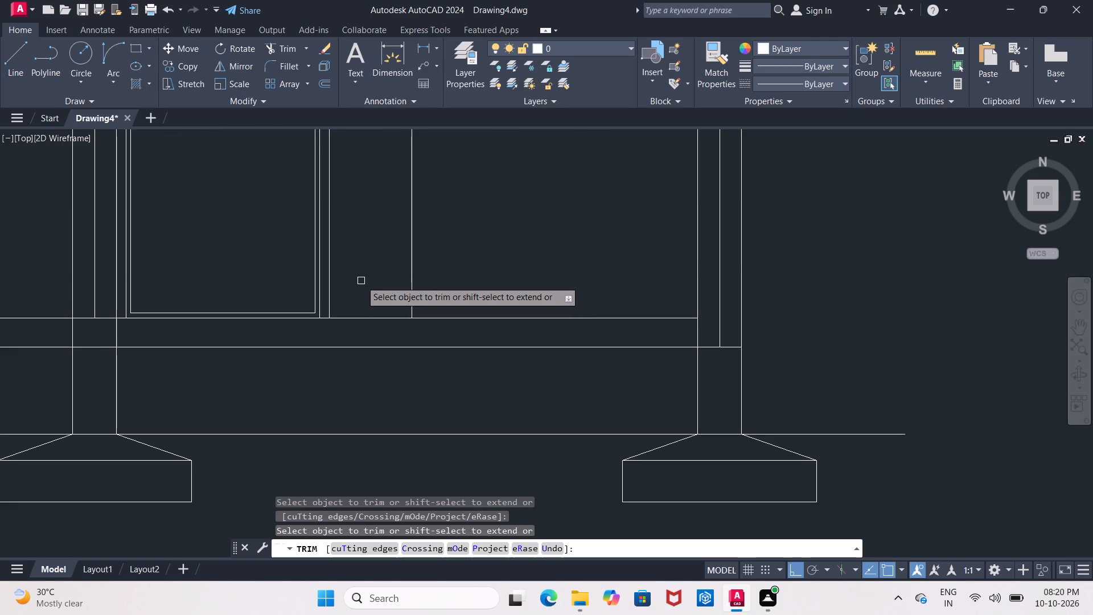
{"action": "scroll", "coordinate": [371, 282], "scroll_direction": "down", "scroll_amount": 2}
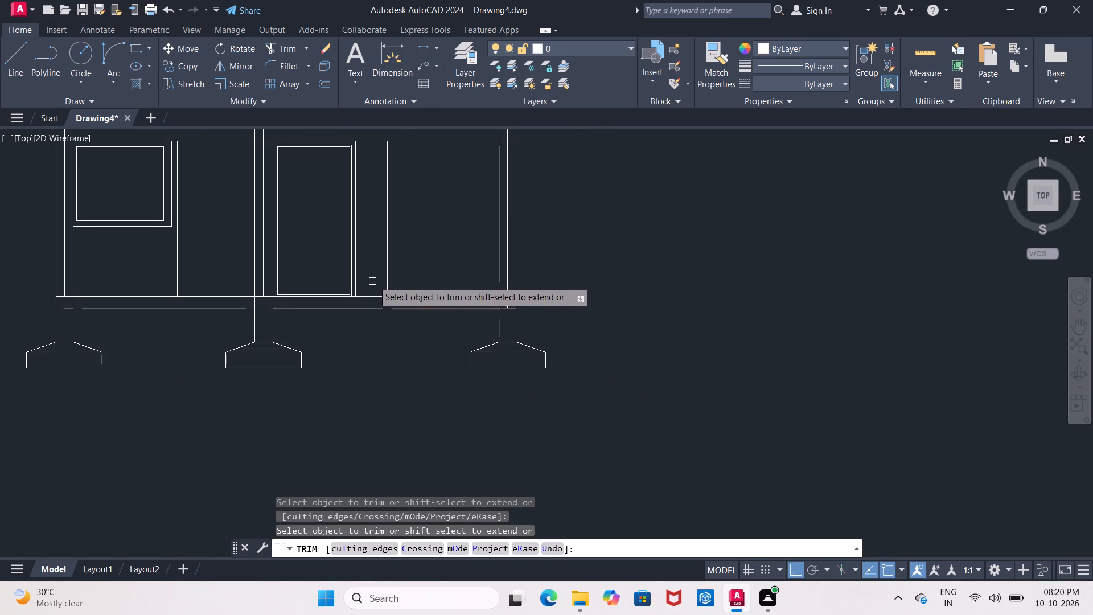
{"action": "middle_click_drag", "start_coordinate": [374, 265], "coordinate": [359, 325]}
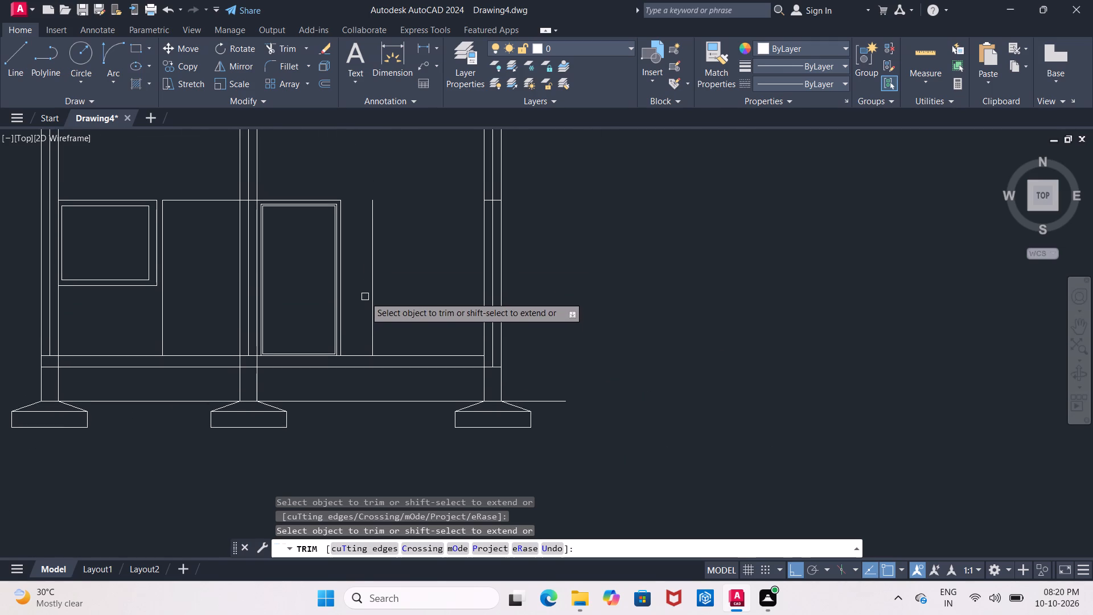
{"action": "middle_click_drag", "start_coordinate": [365, 297], "coordinate": [519, 274]}
{"action": "scroll", "coordinate": [318, 274], "scroll_direction": "down", "scroll_amount": 4}
{"action": "scroll", "coordinate": [213, 268], "scroll_direction": "up", "scroll_amount": 2}
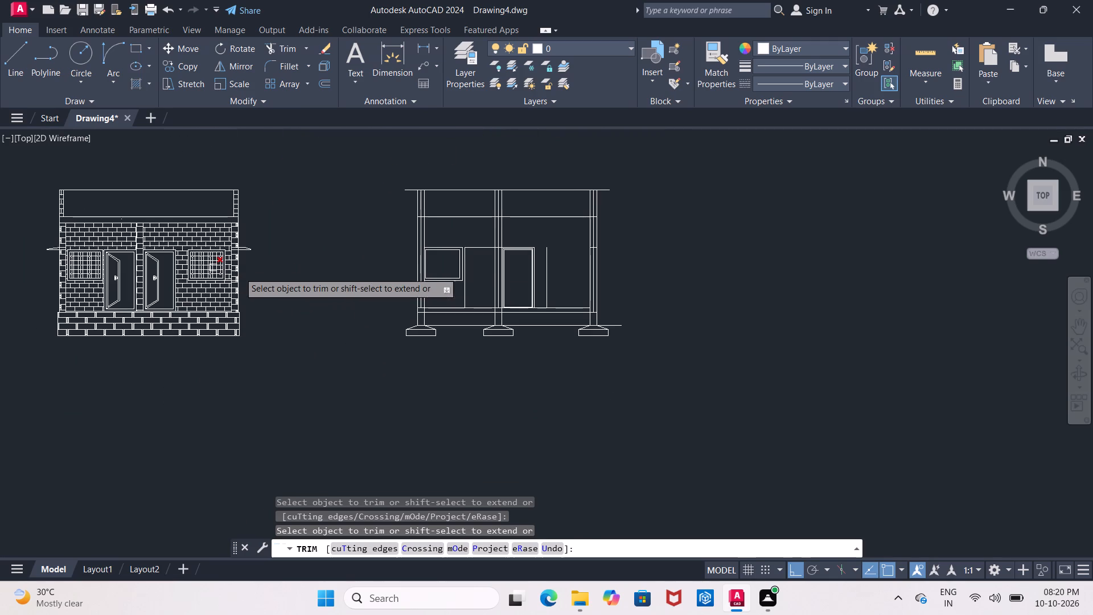
{"action": "key", "text": "Escape"}
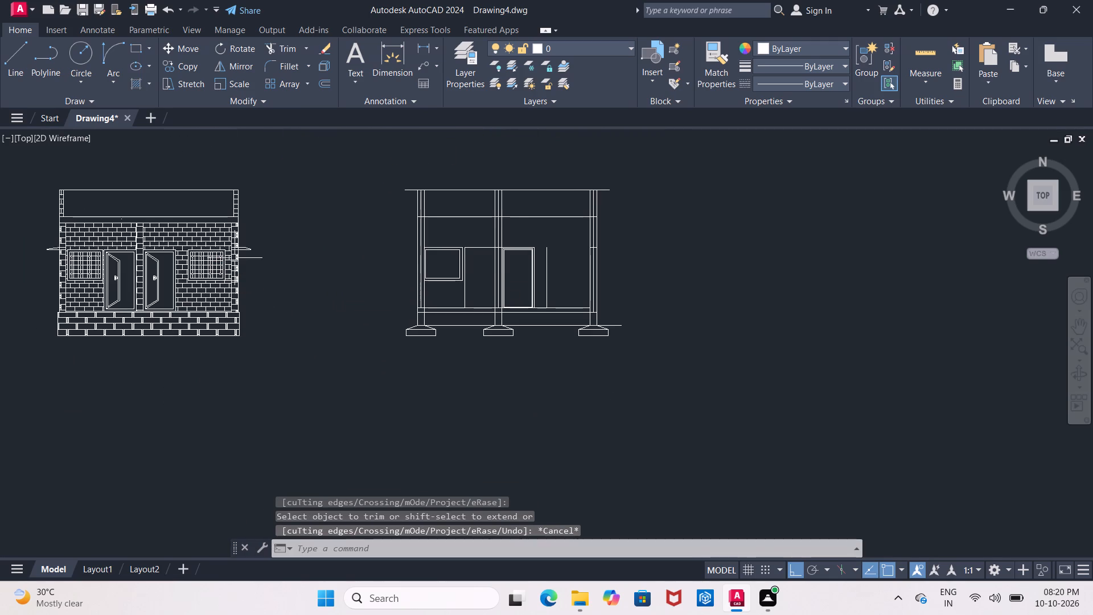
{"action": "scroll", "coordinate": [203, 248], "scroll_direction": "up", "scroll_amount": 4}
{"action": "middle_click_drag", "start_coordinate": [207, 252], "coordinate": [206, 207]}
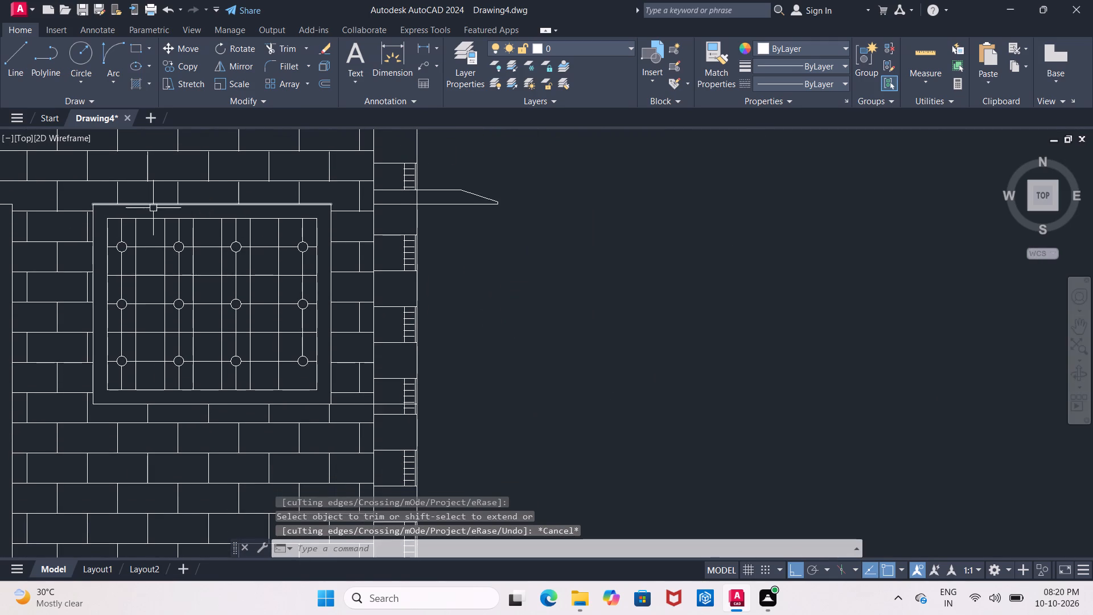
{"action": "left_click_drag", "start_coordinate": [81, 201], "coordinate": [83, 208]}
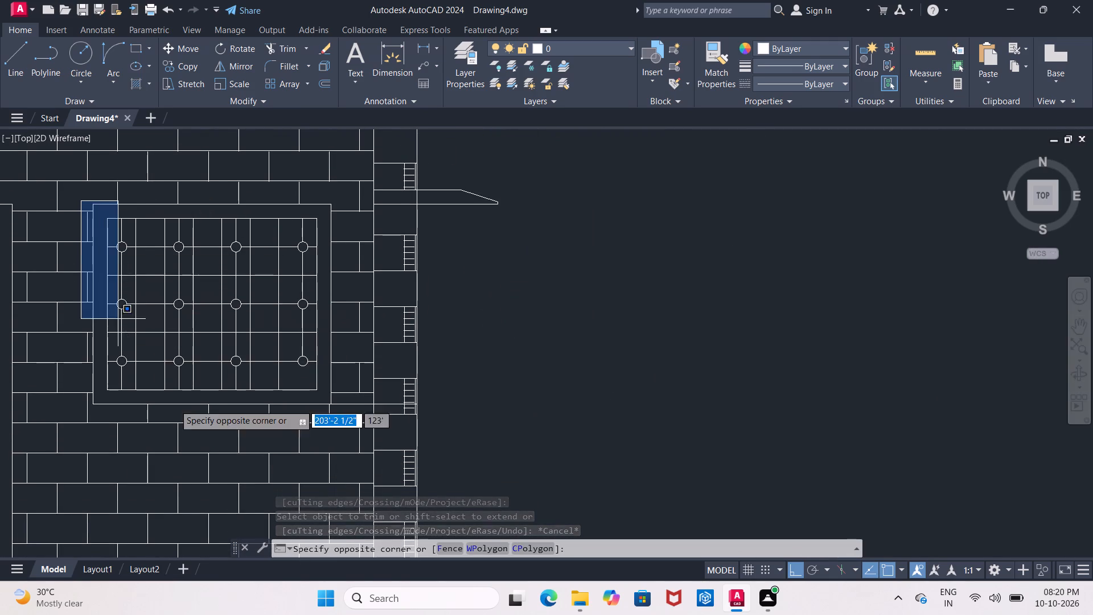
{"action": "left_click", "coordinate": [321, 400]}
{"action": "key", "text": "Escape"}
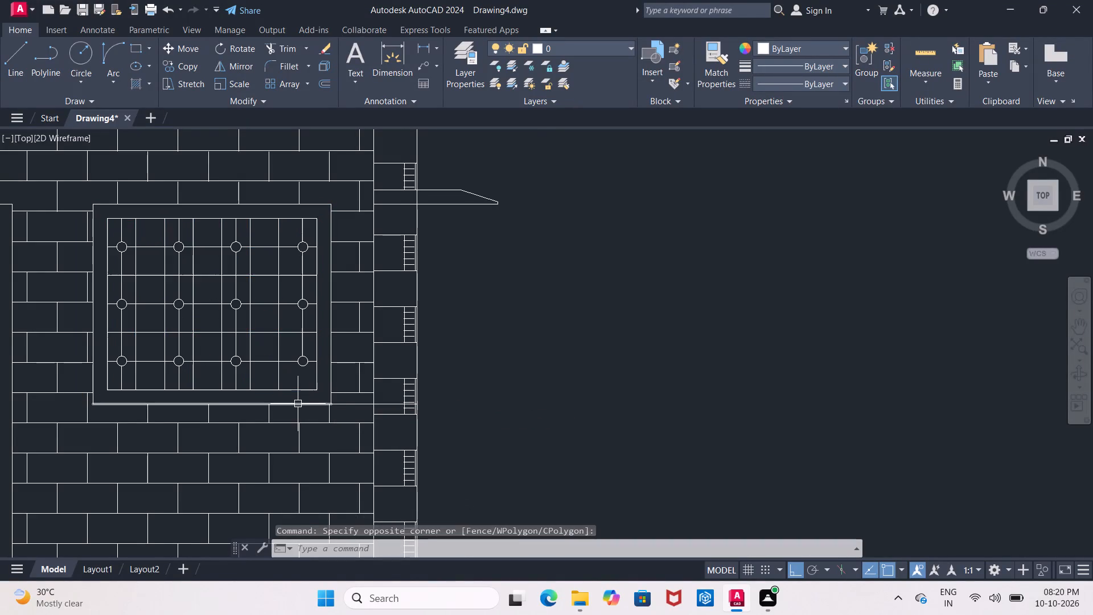
Copy the elevation window's outer and inner frame lines, with Ortho off, from their upper-left corner to the top of the section's vertical line beyond the door.
{"action": "left_click", "coordinate": [228, 206]}
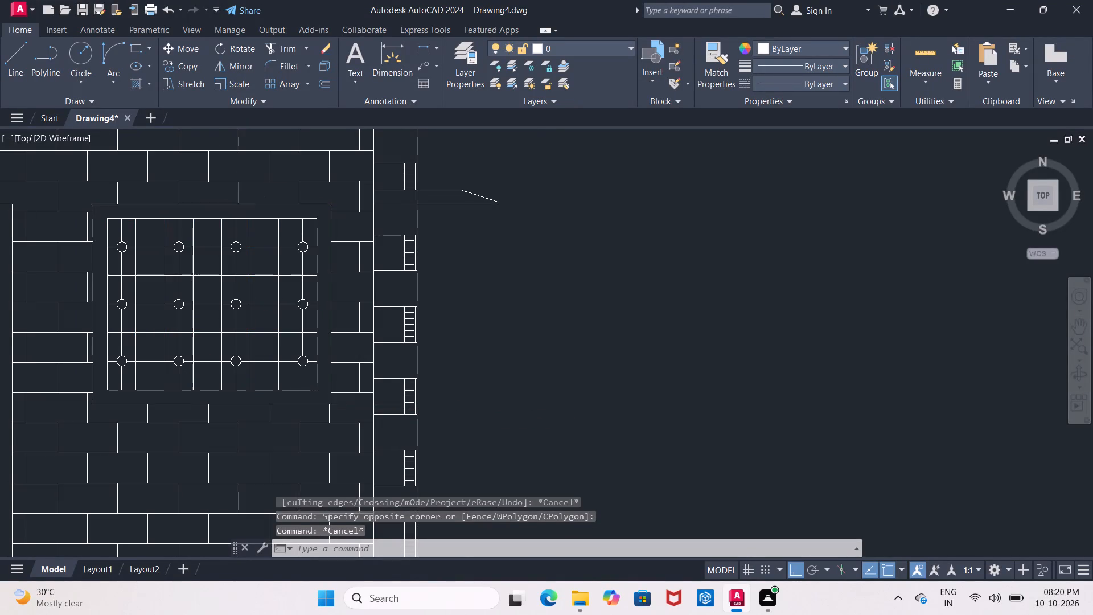
{"action": "left_click", "coordinate": [226, 218]}
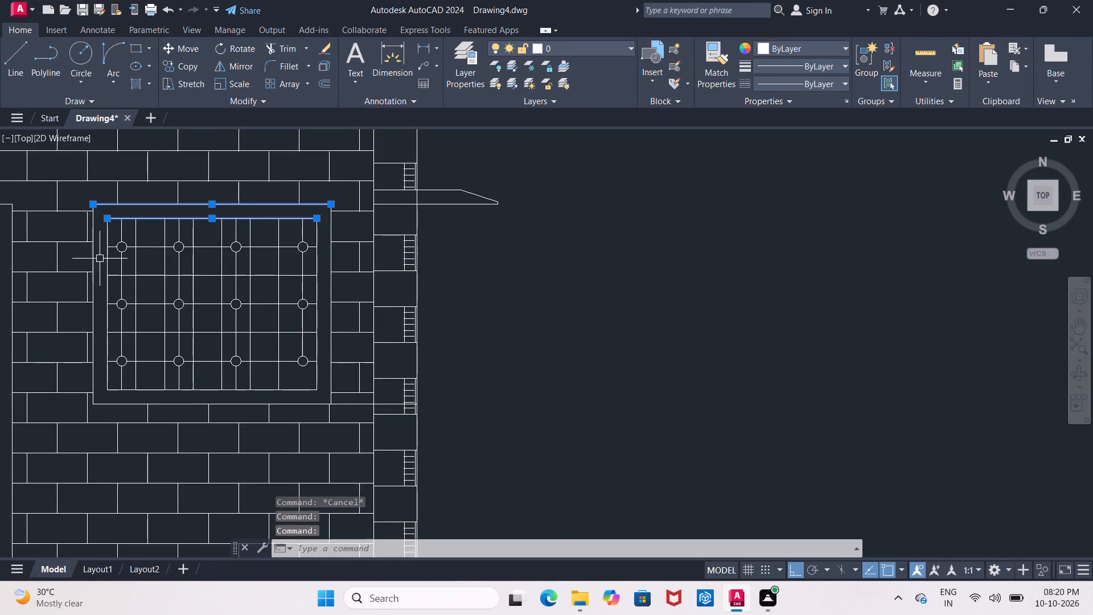
{"action": "left_click", "coordinate": [95, 261]}
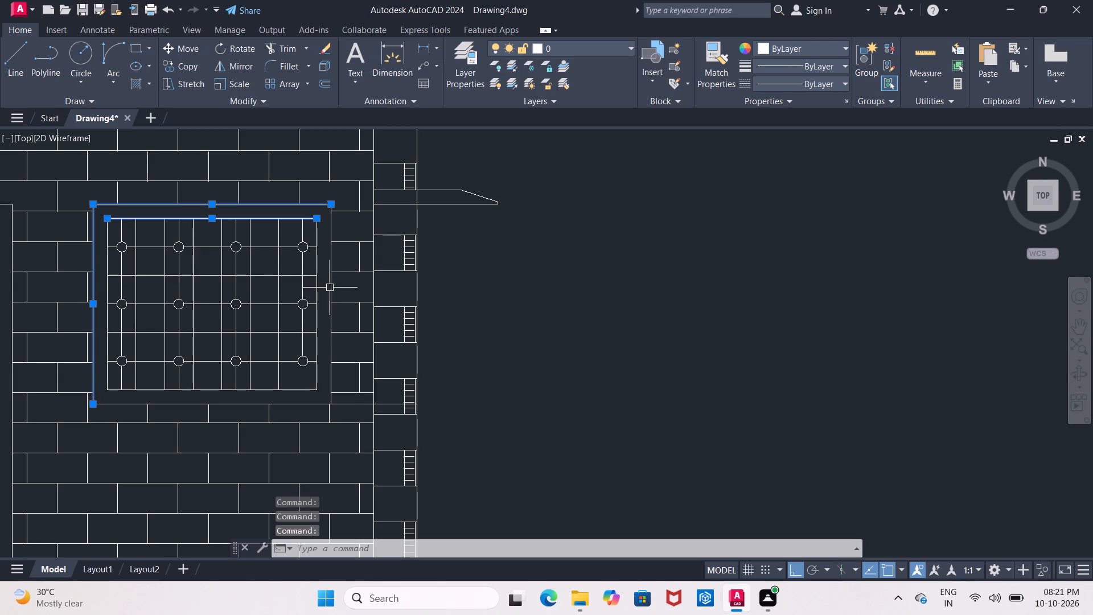
{"action": "left_click", "coordinate": [330, 288]}
{"action": "left_click", "coordinate": [317, 323]}
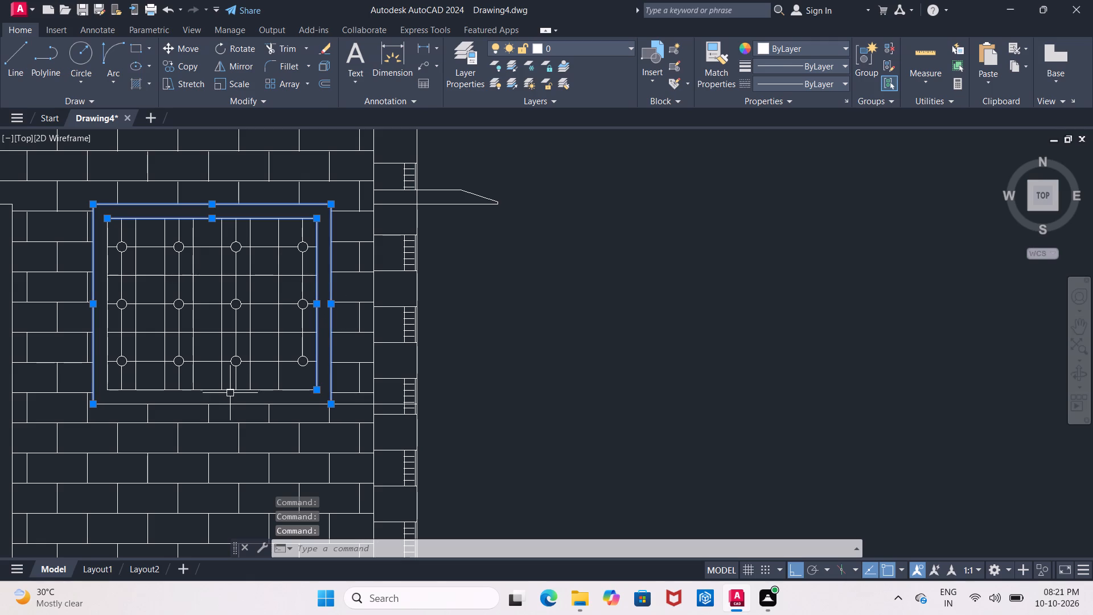
{"action": "left_click", "coordinate": [229, 391]}
{"action": "left_click", "coordinate": [221, 405]}
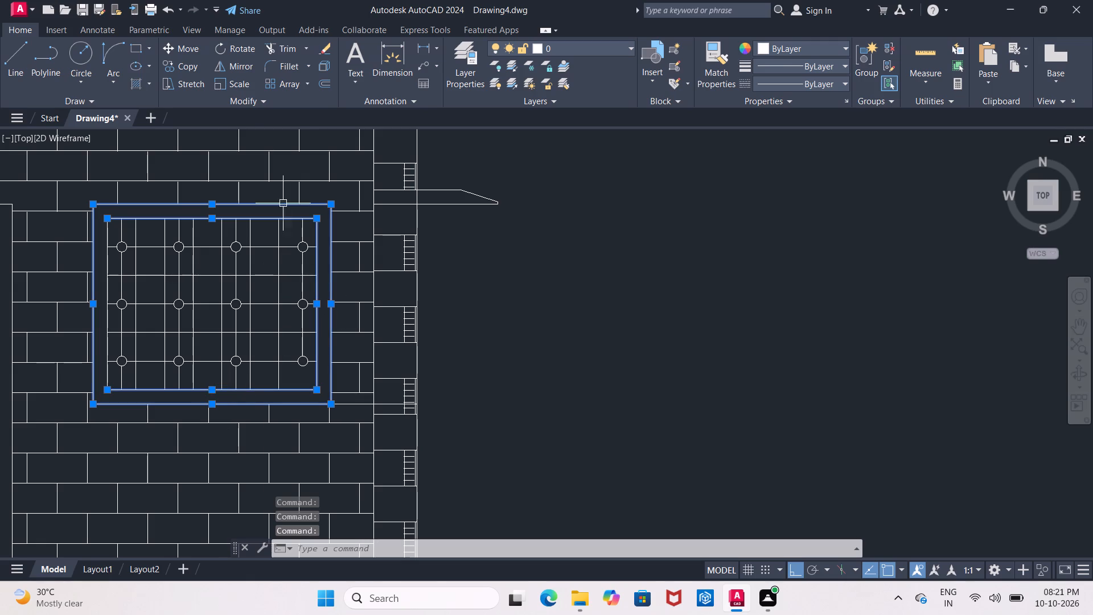
{"action": "left_click", "coordinate": [180, 67]}
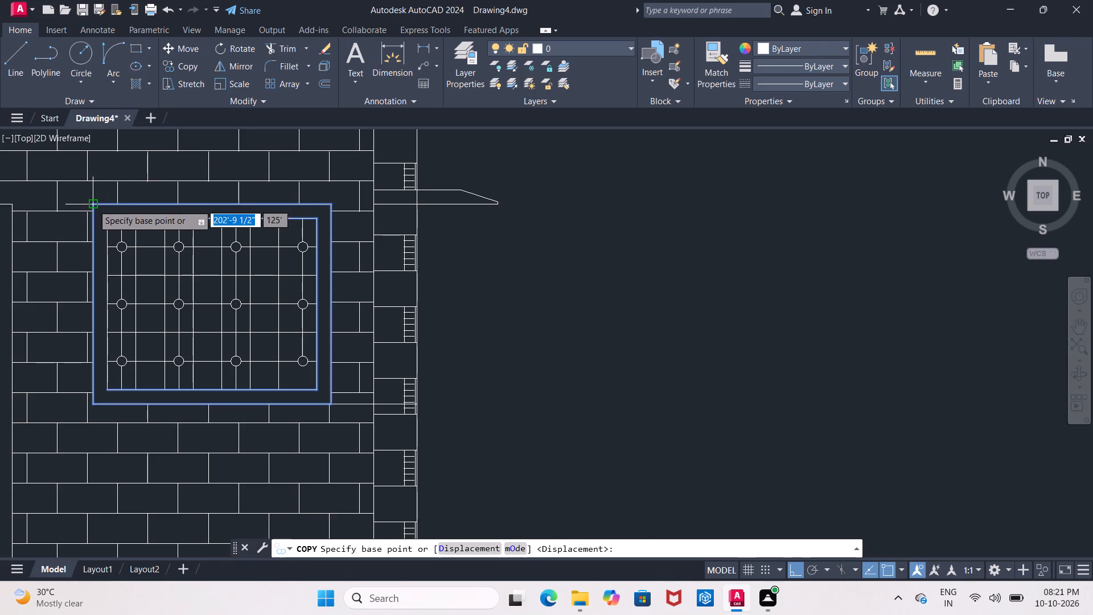
{"action": "left_click", "coordinate": [93, 205]}
{"action": "middle_click_drag", "start_coordinate": [454, 205], "coordinate": [25, 199]}
{"action": "scroll", "coordinate": [303, 213], "scroll_direction": "down", "scroll_amount": 1}
{"action": "middle_click_drag", "start_coordinate": [335, 212], "coordinate": [110, 235]}
{"action": "middle_click_drag", "start_coordinate": [349, 226], "coordinate": [0, 228]}
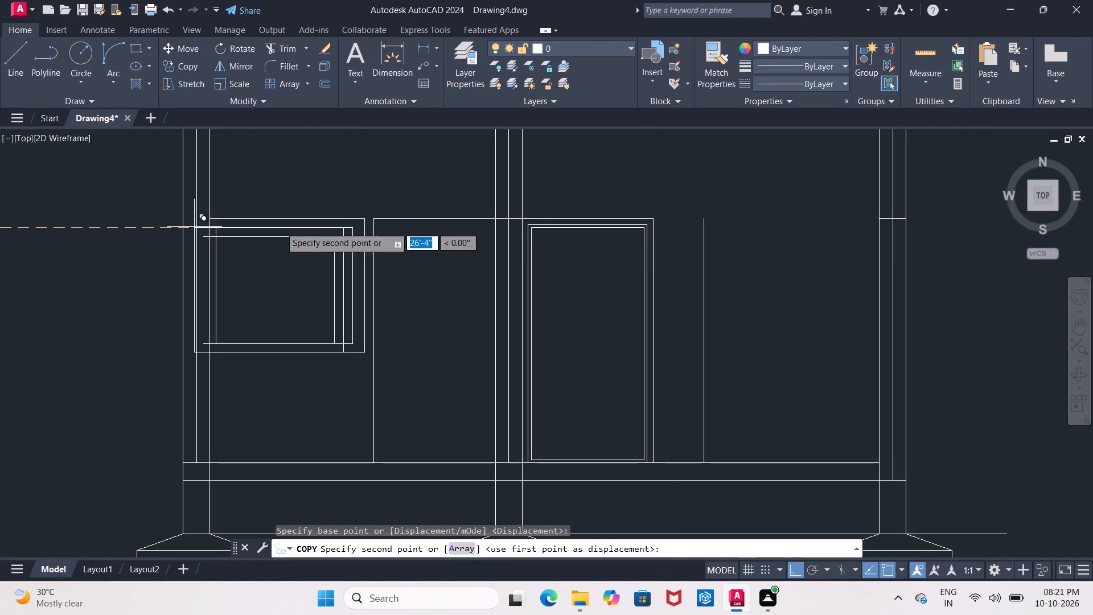
{"action": "middle_click_drag", "start_coordinate": [574, 211], "coordinate": [548, 211]}
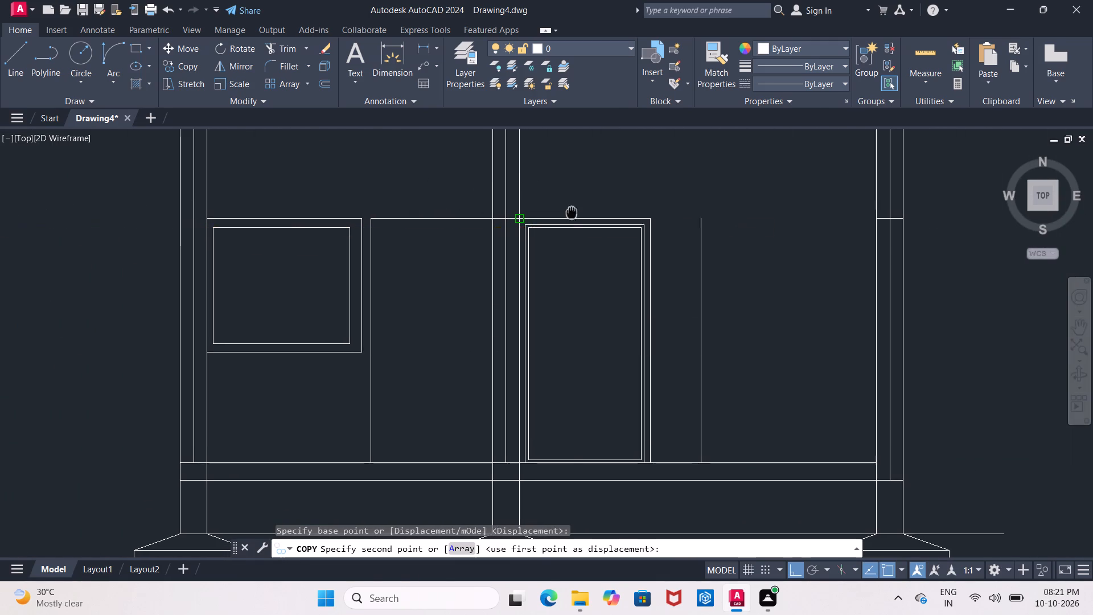
{"action": "middle_click_drag", "start_coordinate": [548, 211], "coordinate": [417, 208]}
{"action": "scroll", "coordinate": [548, 218], "scroll_direction": "up", "scroll_amount": 4}
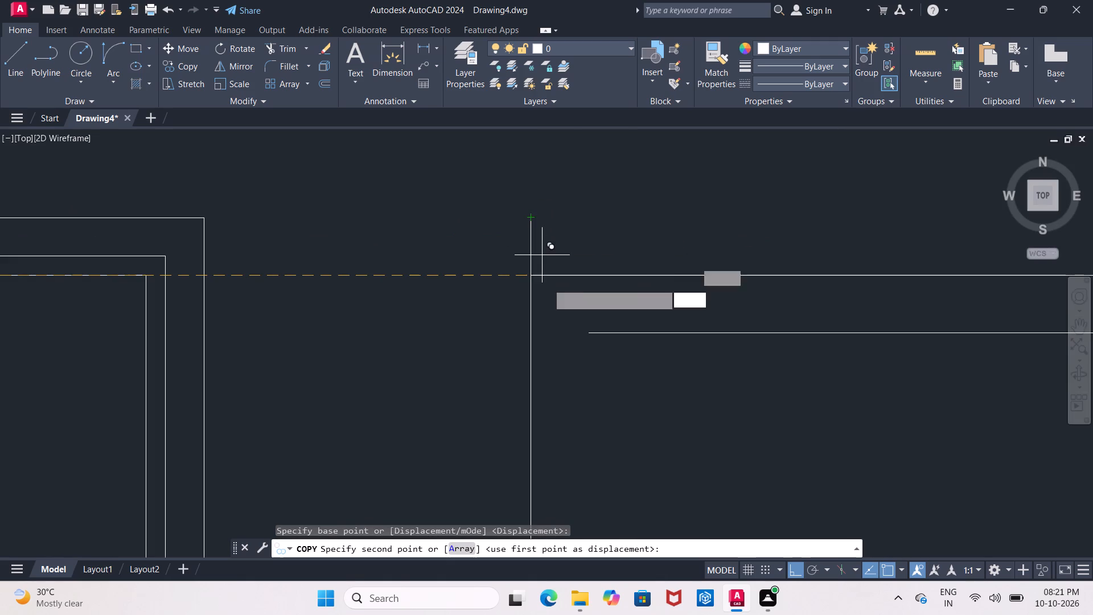
{"action": "left_click", "coordinate": [795, 569]}
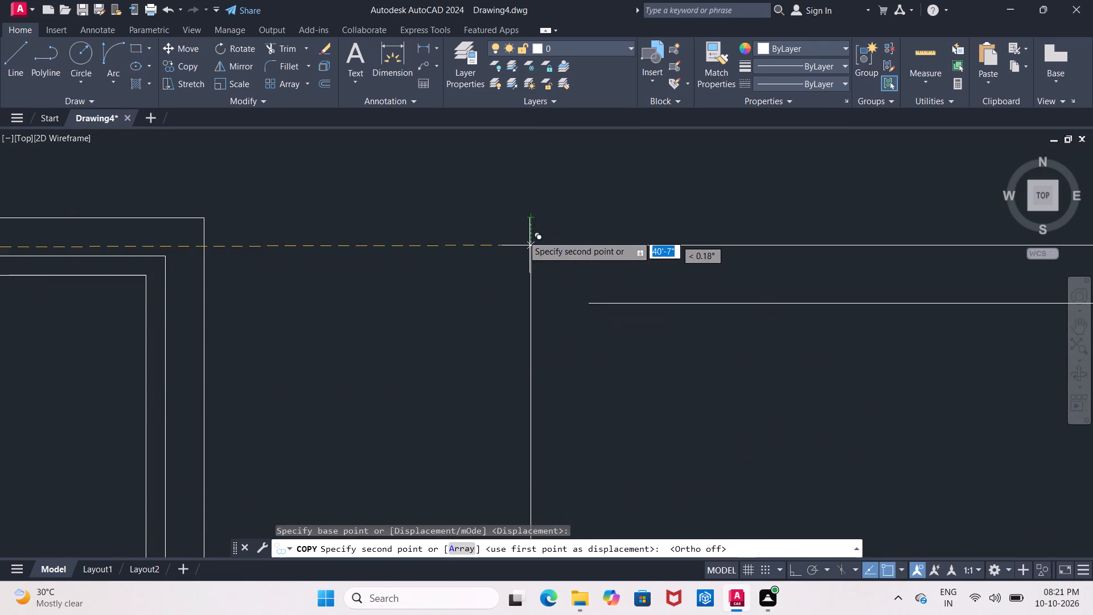
{"action": "left_click", "coordinate": [532, 215]}
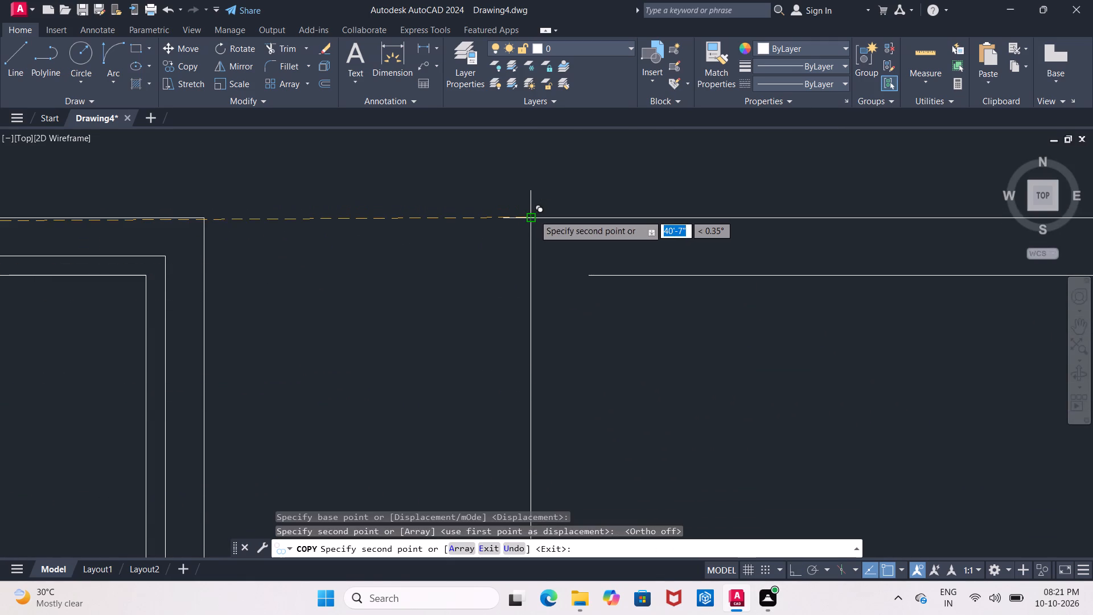
{"action": "scroll", "coordinate": [554, 247], "scroll_direction": "down", "scroll_amount": 2}
{"action": "key", "text": "Escape"}
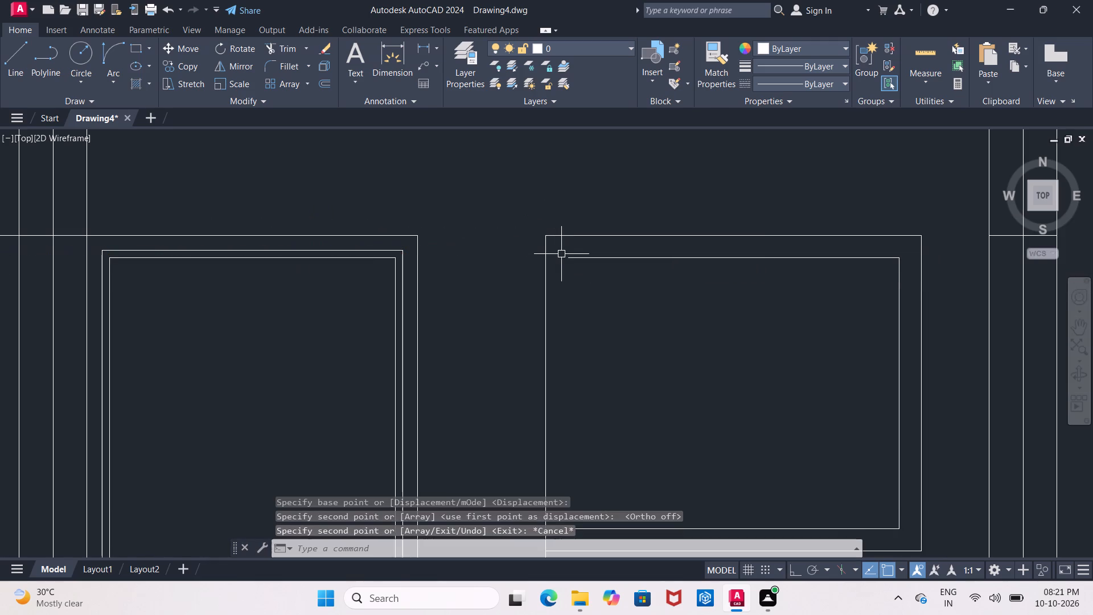
Draw the missing left line of the copied window's inner frame between its top and bottom lines.
{"action": "middle_click_drag", "start_coordinate": [640, 403], "coordinate": [540, 278]}
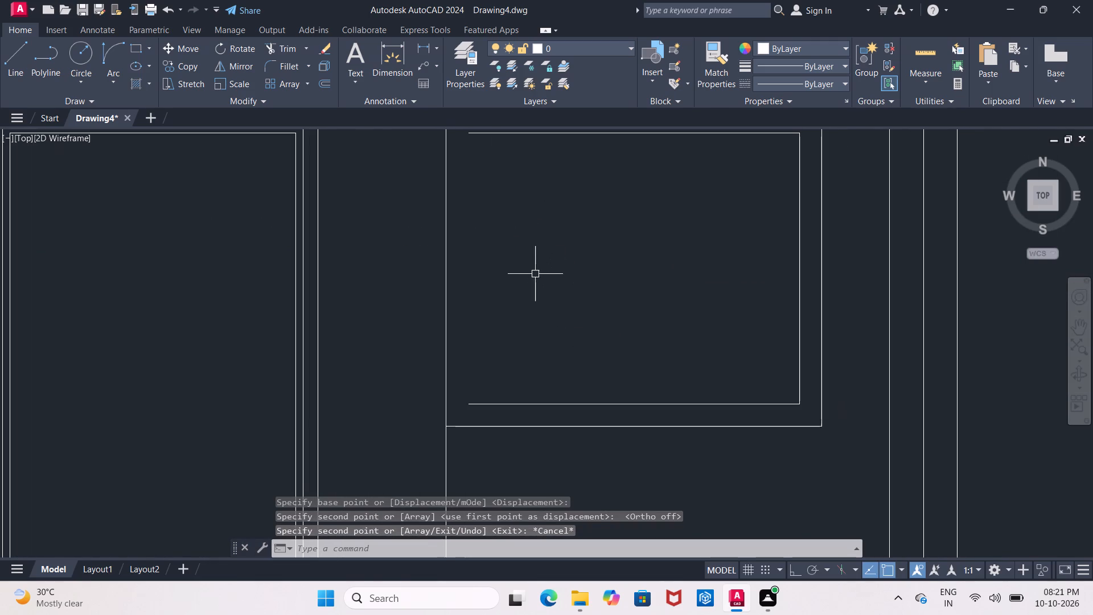
{"action": "left_click", "coordinate": [12, 56]}
{"action": "scroll", "coordinate": [283, 199], "scroll_direction": "down", "scroll_amount": 1}
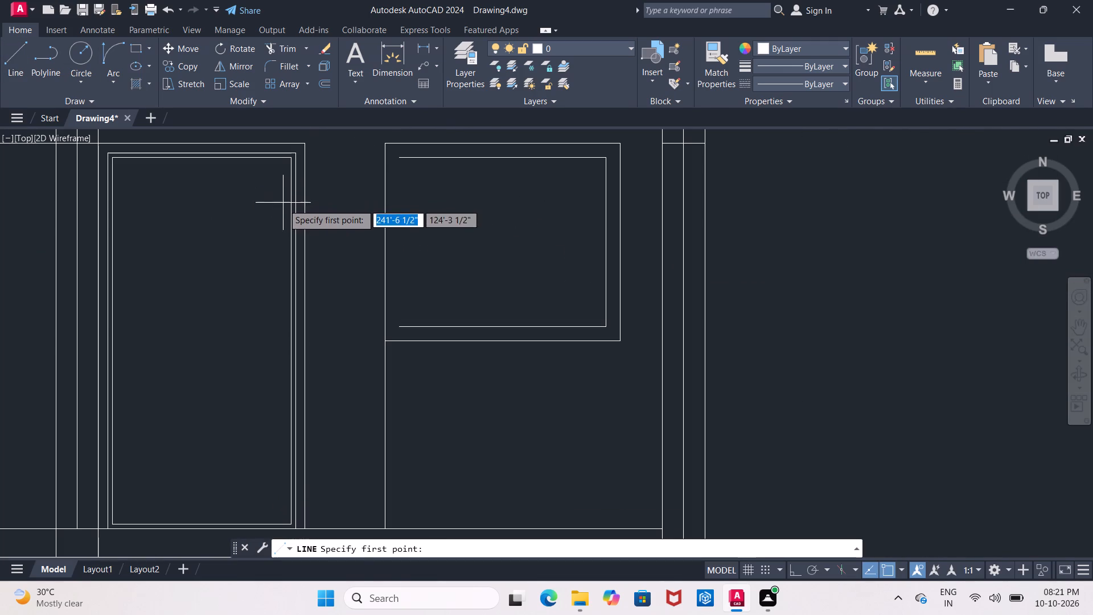
{"action": "left_click", "coordinate": [401, 158]}
{"action": "left_click", "coordinate": [401, 329]}
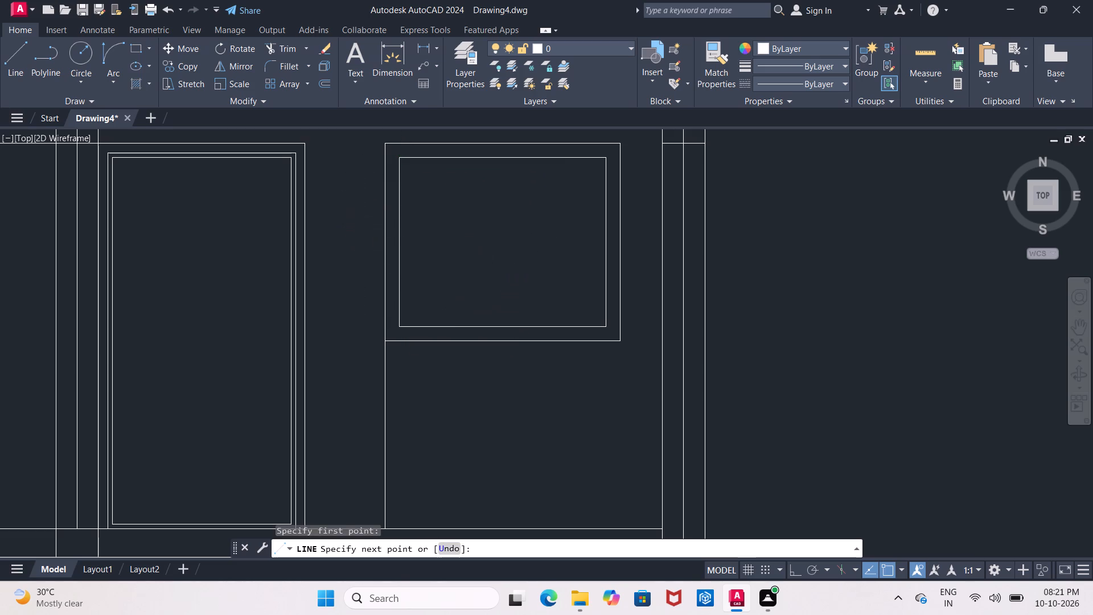
Trim away the vertical line below the copied window's lower-left corner, down to the floor line.
{"action": "key", "text": "Escape"}
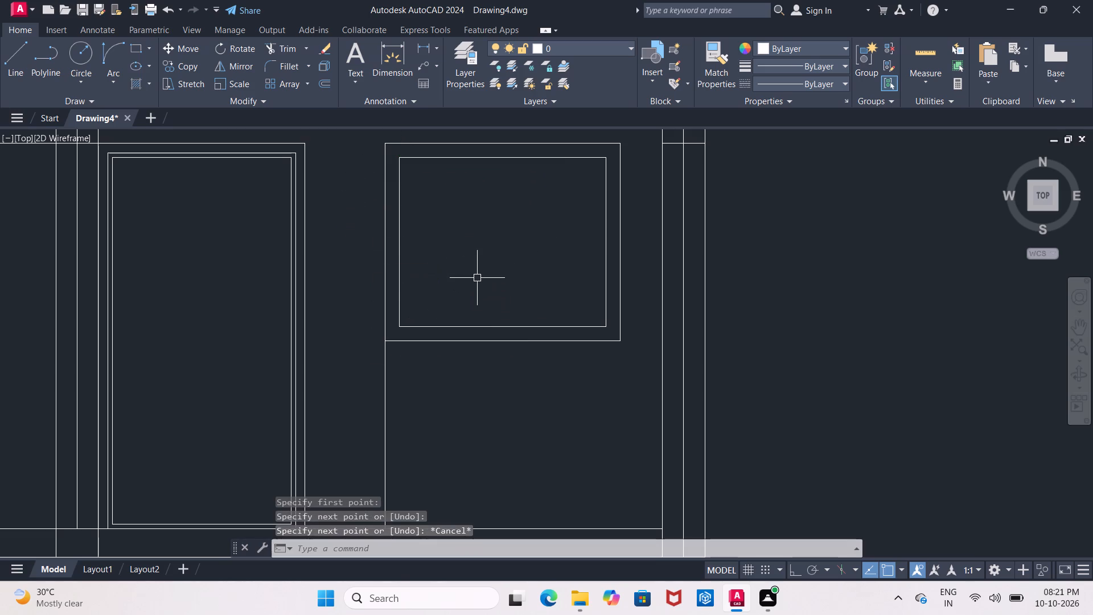
{"action": "type", "text": "tr"}
{"action": "key", "text": "Return"}
{"action": "key", "text": "Return"}
{"action": "middle_click_drag", "start_coordinate": [496, 284], "coordinate": [509, 190]}
{"action": "left_click_drag", "start_coordinate": [364, 313], "coordinate": [429, 364]}
Trim both short horizontal pieces crossing the far exterior wall at window-head level, and end Trim.
{"action": "scroll", "coordinate": [429, 364], "scroll_direction": "down", "scroll_amount": 4}
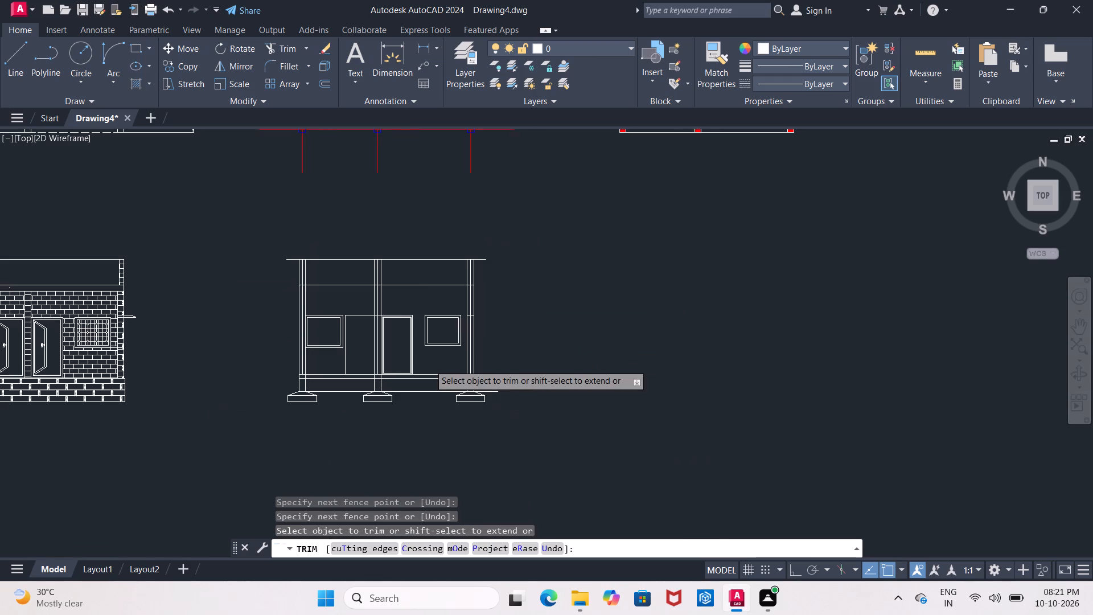
{"action": "scroll", "coordinate": [429, 364], "scroll_direction": "up", "scroll_amount": 1}
{"action": "middle_click_drag", "start_coordinate": [429, 364], "coordinate": [427, 393]}
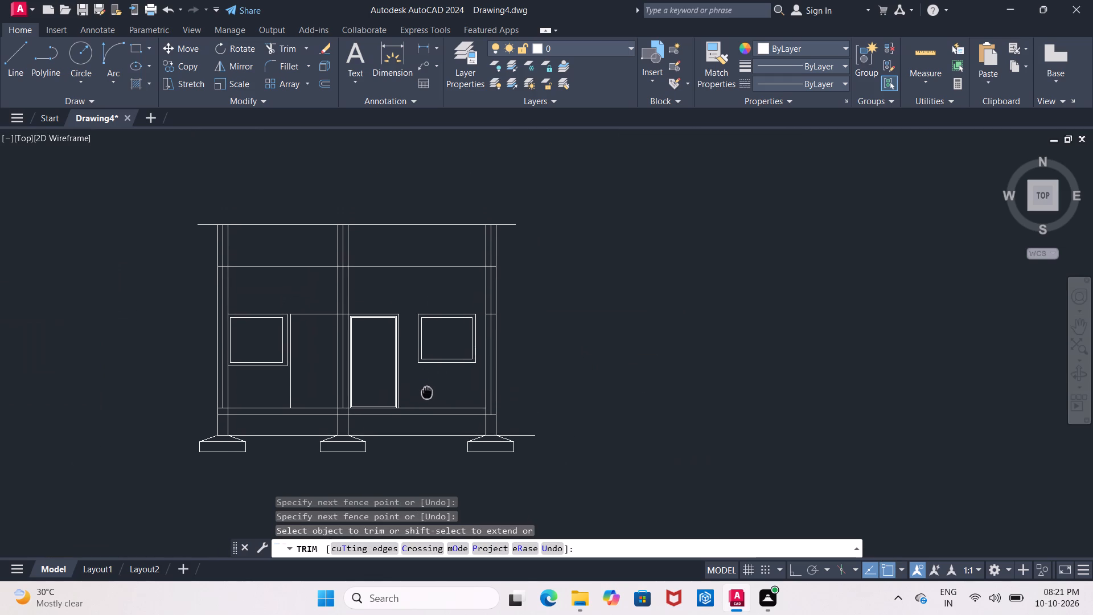
{"action": "middle_click_drag", "start_coordinate": [427, 393], "coordinate": [457, 418]}
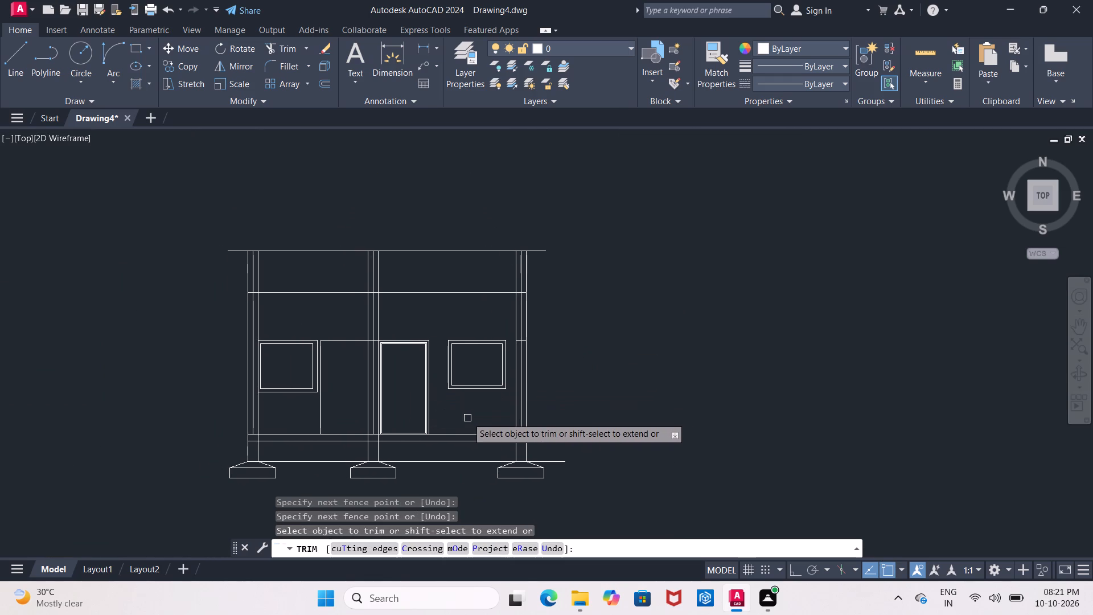
{"action": "scroll", "coordinate": [514, 351], "scroll_direction": "up", "scroll_amount": 4}
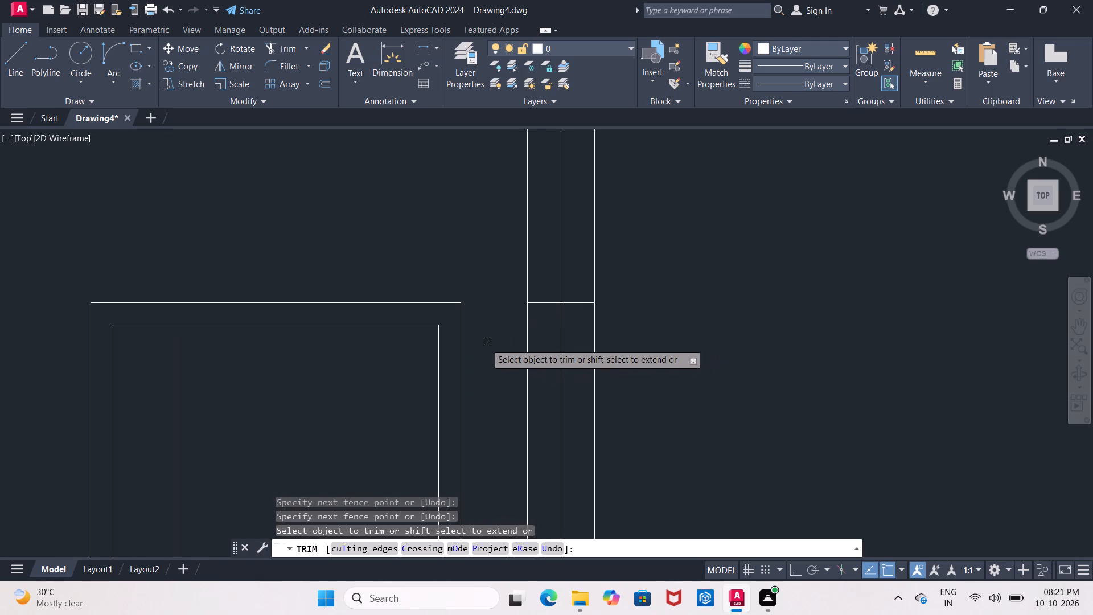
{"action": "left_click", "coordinate": [538, 303]}
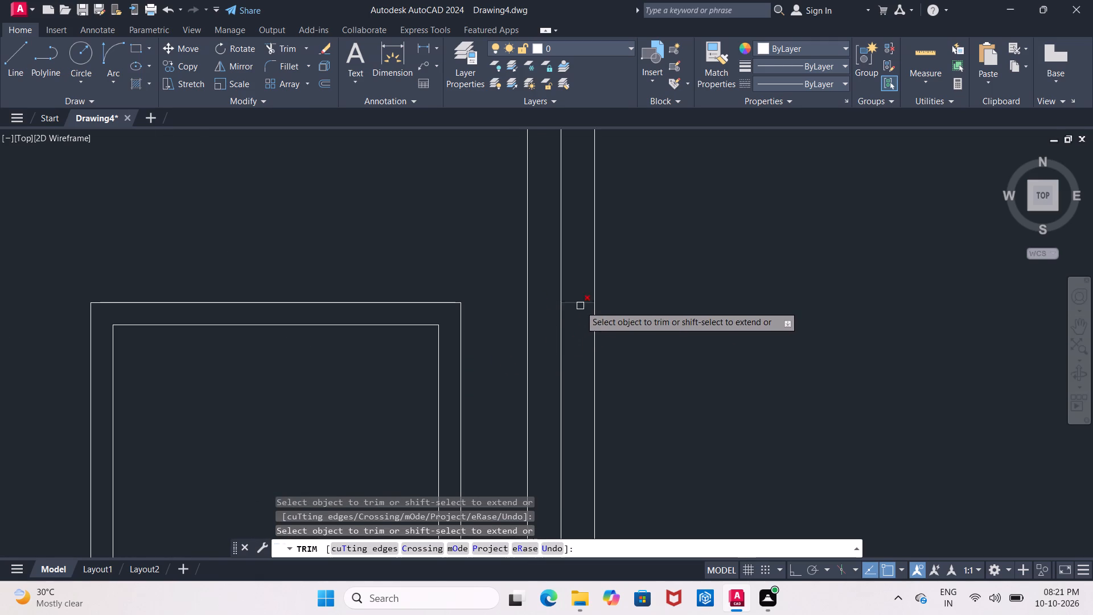
{"action": "left_click", "coordinate": [580, 306]}
{"action": "scroll", "coordinate": [580, 306], "scroll_direction": "down", "scroll_amount": 6}
{"action": "middle_click_drag", "start_coordinate": [462, 242], "coordinate": [488, 405]}
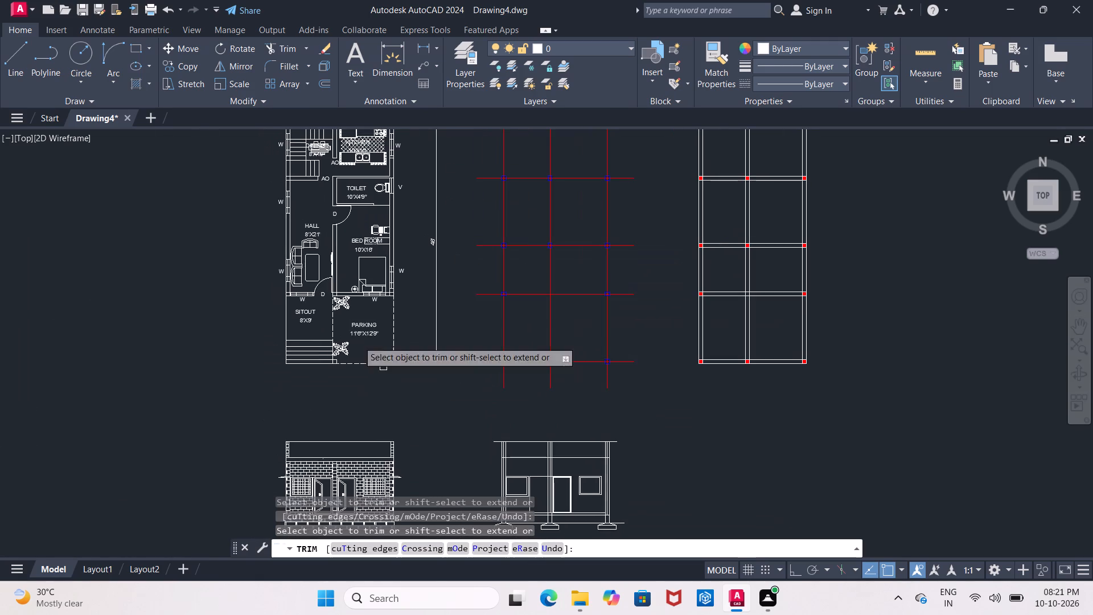
{"action": "scroll", "coordinate": [418, 360], "scroll_direction": "down", "scroll_amount": 1}
{"action": "middle_click_drag", "start_coordinate": [418, 360], "coordinate": [423, 280]}
{"action": "middle_click_drag", "start_coordinate": [439, 332], "coordinate": [410, 301]}
{"action": "scroll", "coordinate": [447, 380], "scroll_direction": "up", "scroll_amount": 1}
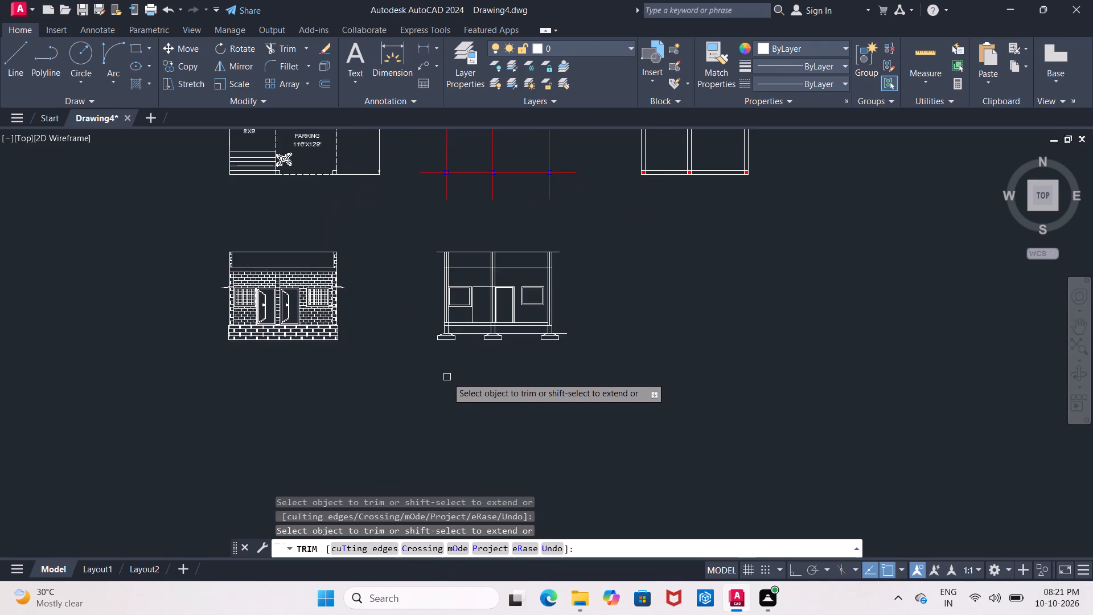
{"action": "scroll", "coordinate": [452, 367], "scroll_direction": "up", "scroll_amount": 1}
{"action": "middle_click_drag", "start_coordinate": [452, 367], "coordinate": [417, 438]}
{"action": "scroll", "coordinate": [440, 417], "scroll_direction": "up", "scroll_amount": 1}
{"action": "middle_click_drag", "start_coordinate": [440, 417], "coordinate": [421, 440]}
{"action": "scroll", "coordinate": [449, 305], "scroll_direction": "up", "scroll_amount": 3}
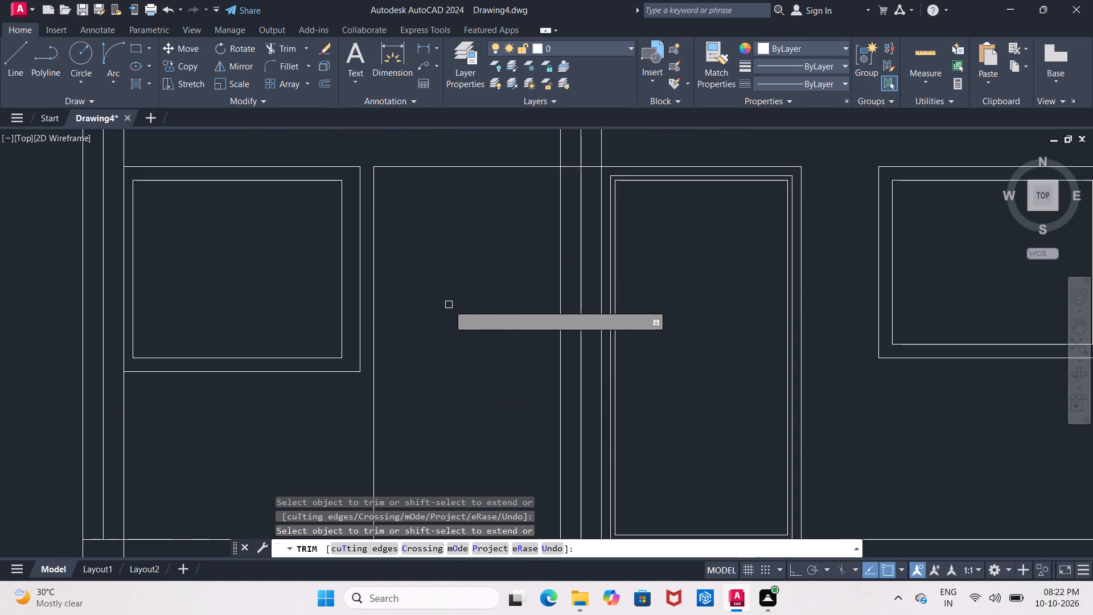
{"action": "key", "text": "Escape"}
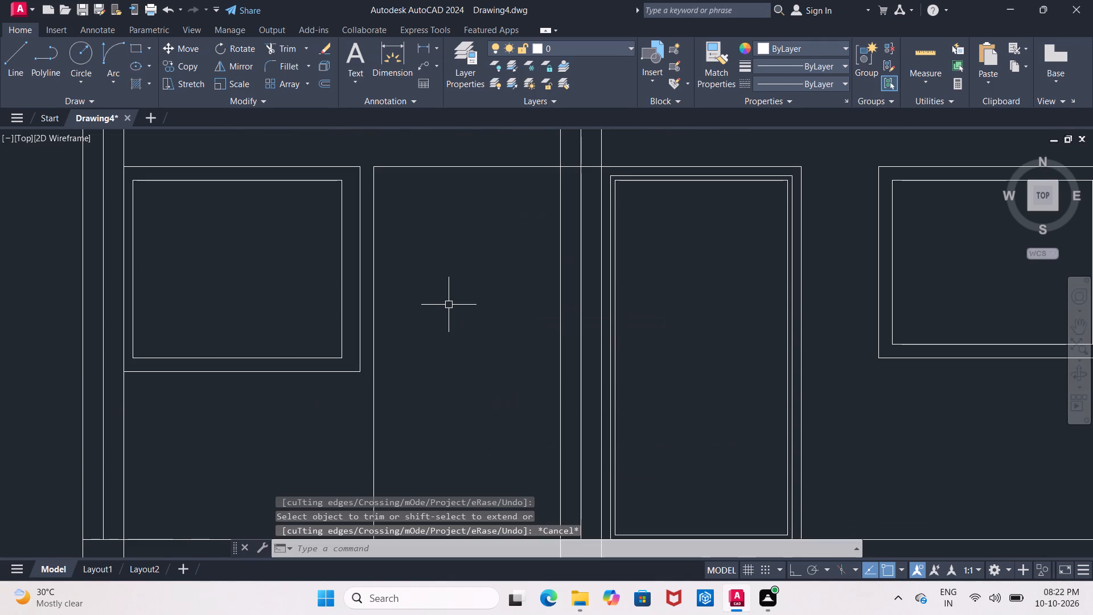
Offset the top and left lines of the opening beside the first window 3" inward.
{"action": "key", "text": "o"}
{"action": "key", "text": "Return"}
{"action": "type", "text": "3\""}
{"action": "key", "text": "Return"}
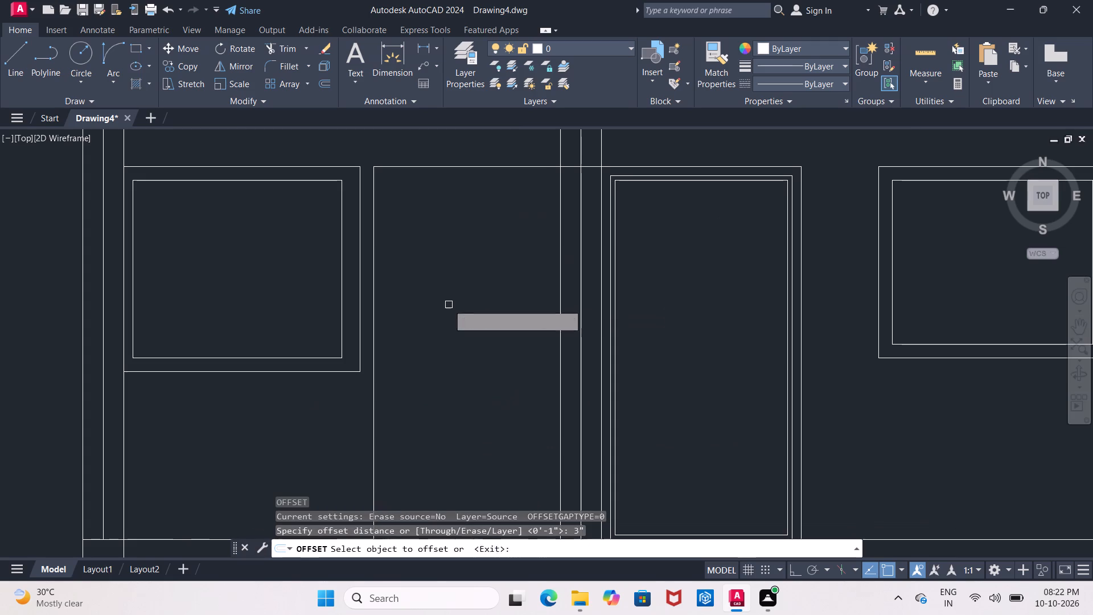
{"action": "left_click", "coordinate": [490, 167]}
{"action": "left_click", "coordinate": [491, 185]}
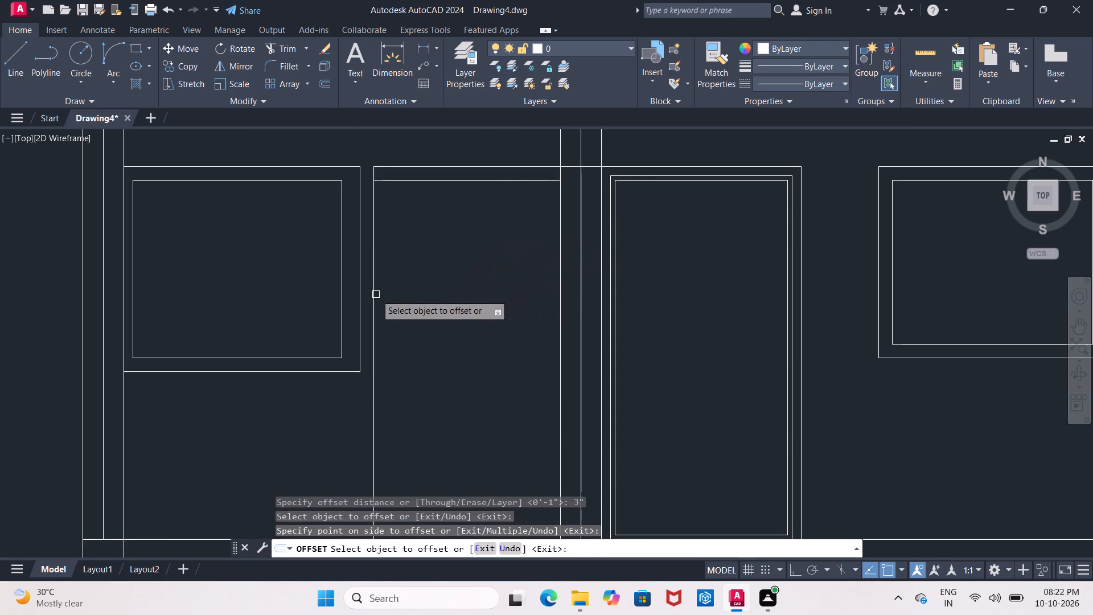
{"action": "left_click", "coordinate": [376, 294]}
{"action": "left_click", "coordinate": [438, 297]}
{"action": "middle_click_drag", "start_coordinate": [436, 294], "coordinate": [416, 181]}
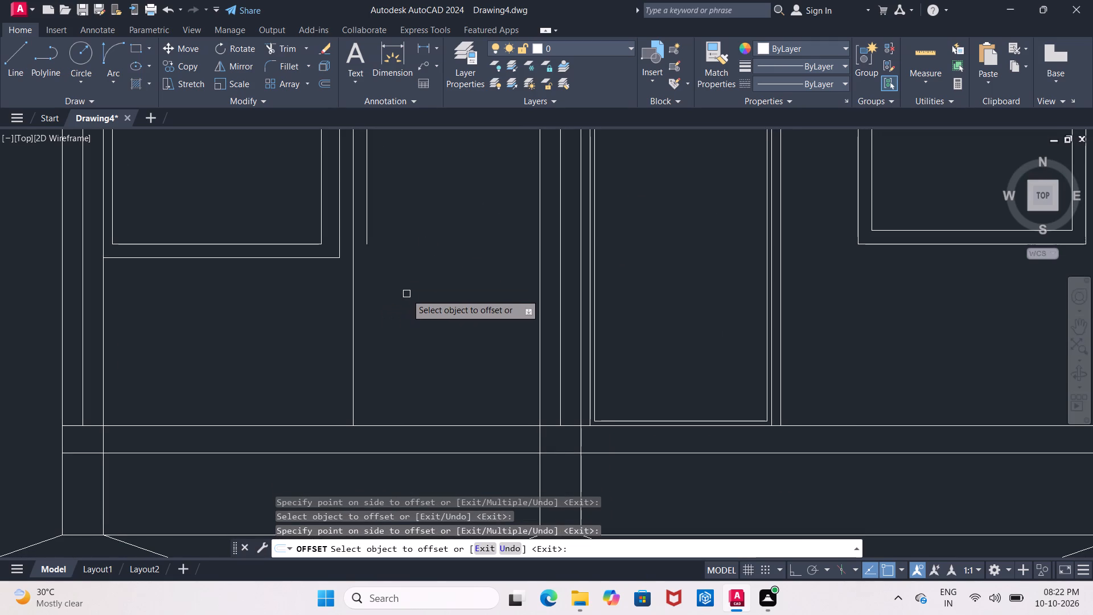
{"action": "key", "text": "Escape"}
Extend the opening's offset left frame line down to the floor line.
{"action": "type", "text": "ex"}
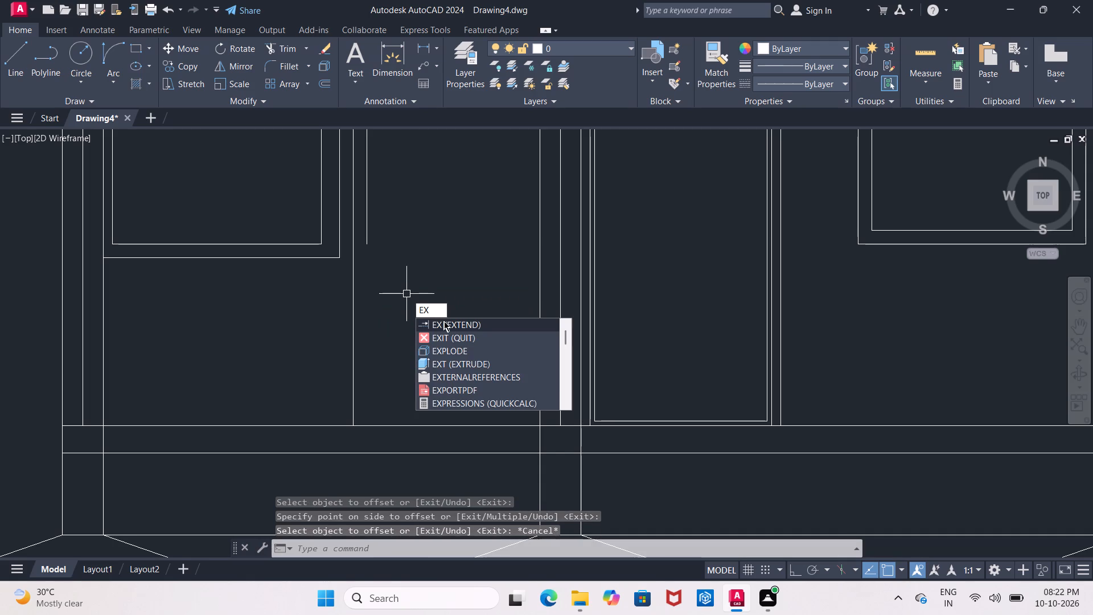
{"action": "left_click", "coordinate": [449, 326]}
{"action": "left_click", "coordinate": [368, 237]}
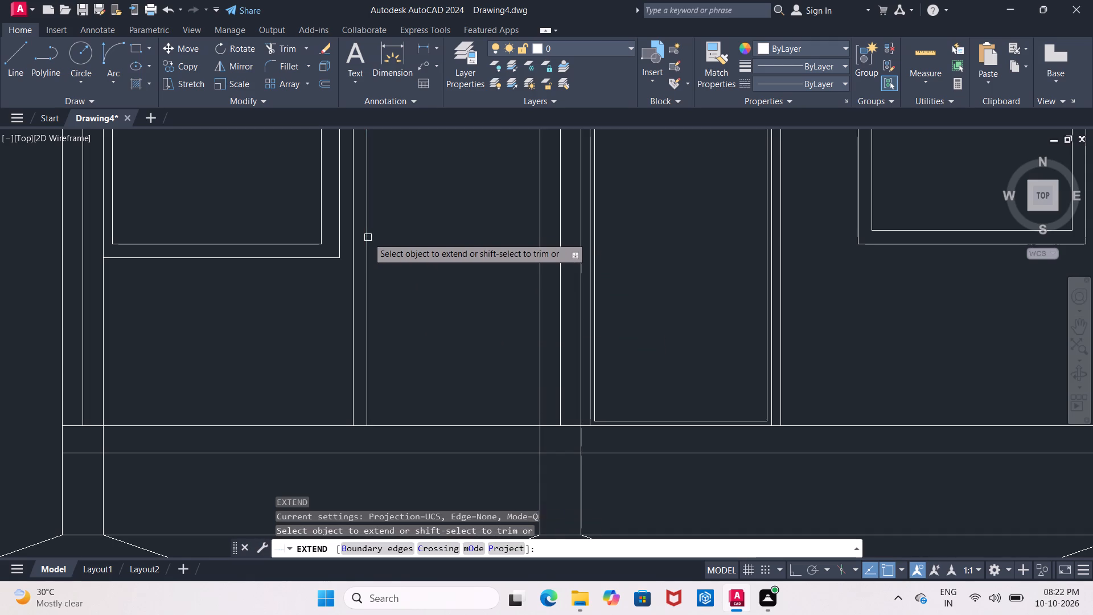
{"action": "left_click", "coordinate": [354, 195]}
{"action": "middle_click_drag", "start_coordinate": [396, 235], "coordinate": [321, 293]}
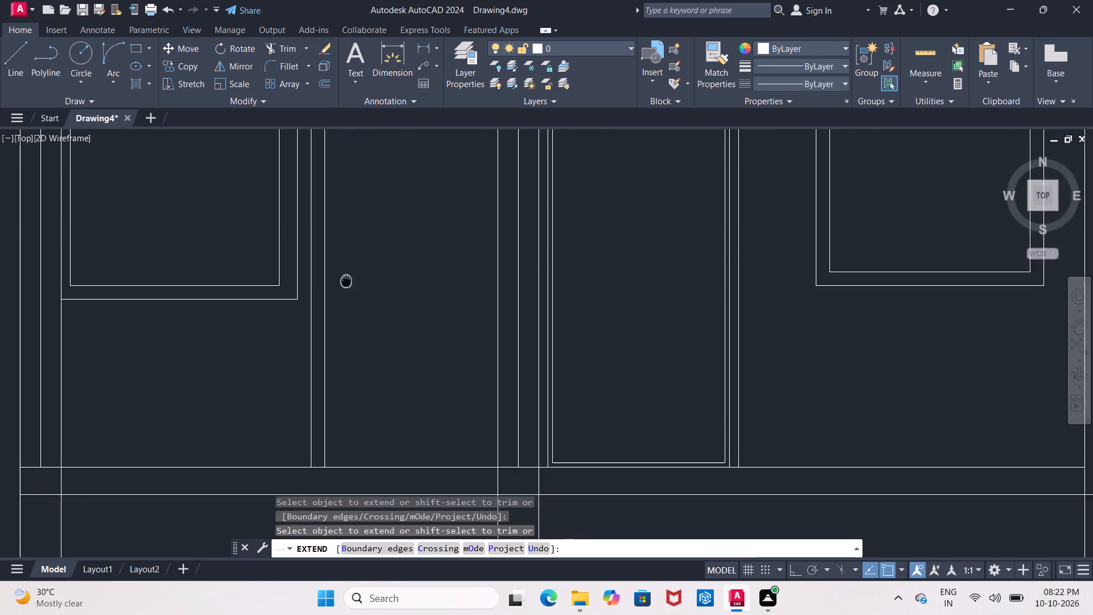
{"action": "middle_click_drag", "start_coordinate": [321, 293], "coordinate": [302, 298]}
{"action": "middle_click_drag", "start_coordinate": [338, 313], "coordinate": [322, 314]}
{"action": "key", "text": "Escape"}
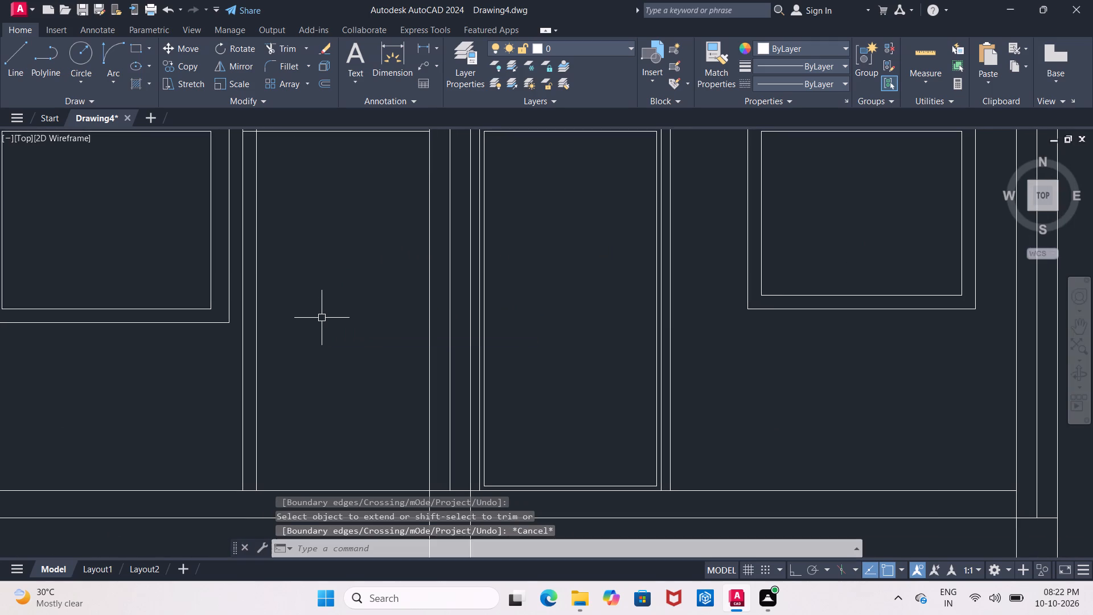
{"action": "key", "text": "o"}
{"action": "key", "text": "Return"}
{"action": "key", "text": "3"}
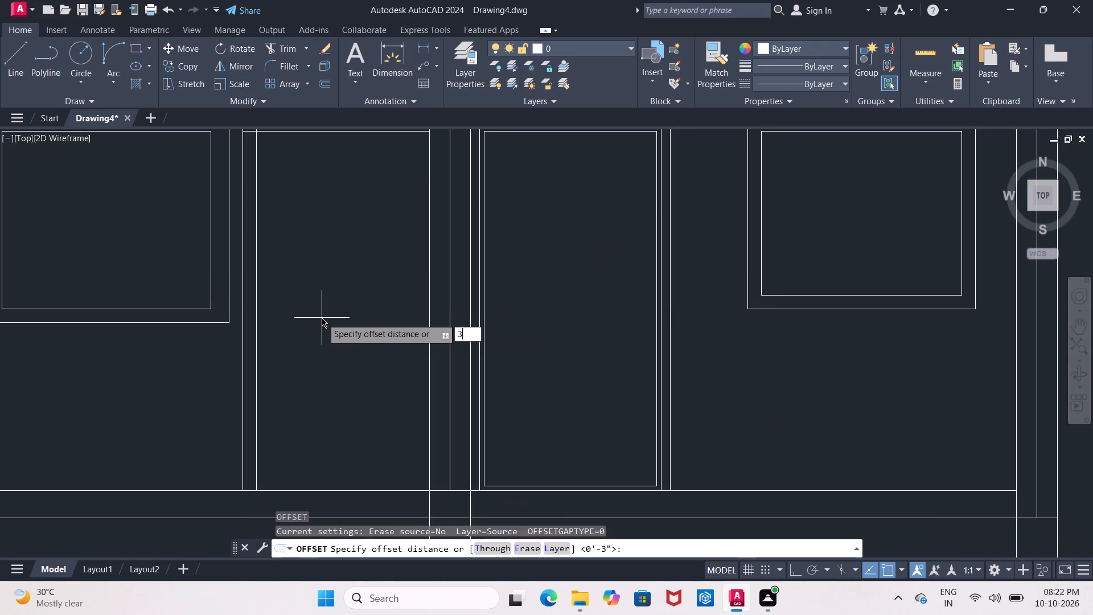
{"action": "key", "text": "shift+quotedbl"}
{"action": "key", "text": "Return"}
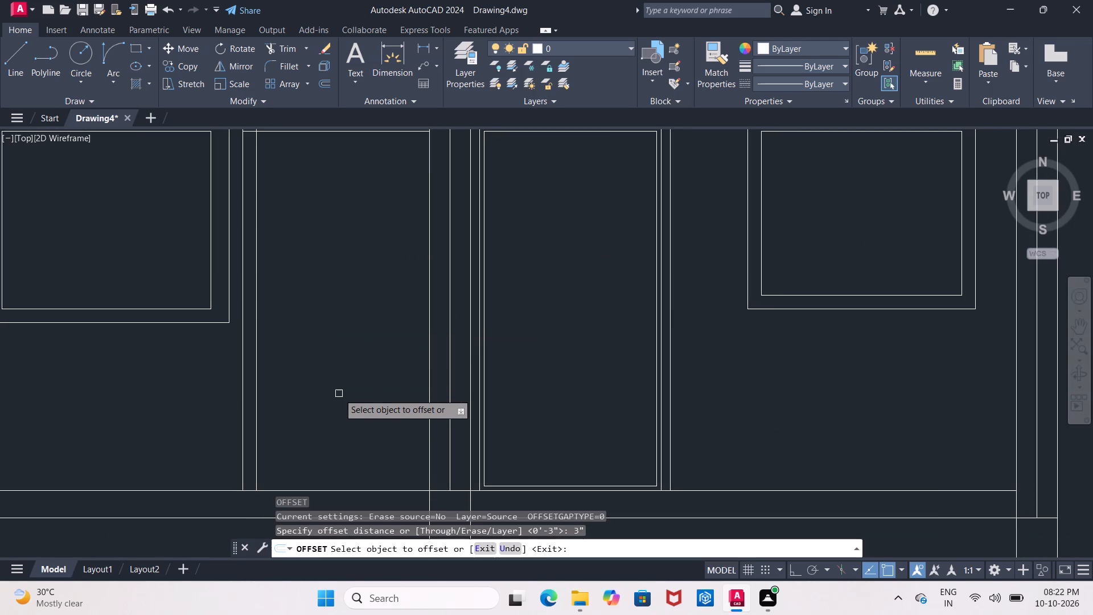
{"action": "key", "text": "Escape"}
Offset the floor line segment beneath the opening 1" upward.
{"action": "middle_click_drag", "start_coordinate": [404, 415], "coordinate": [402, 409]}
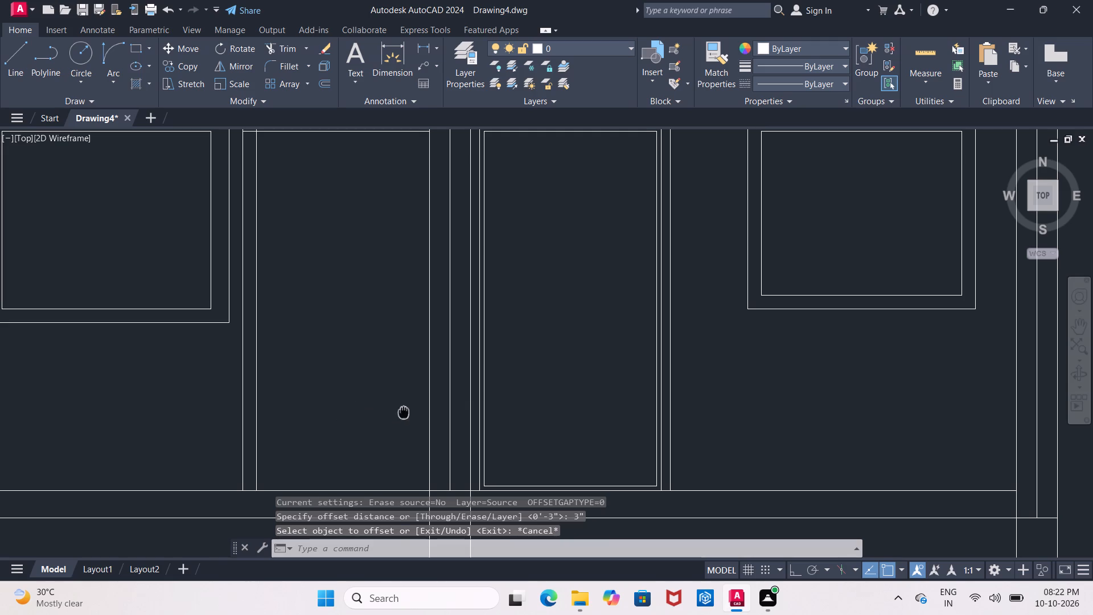
{"action": "middle_click_drag", "start_coordinate": [402, 409], "coordinate": [384, 344]}
{"action": "key", "text": "o"}
{"action": "key", "text": "Return"}
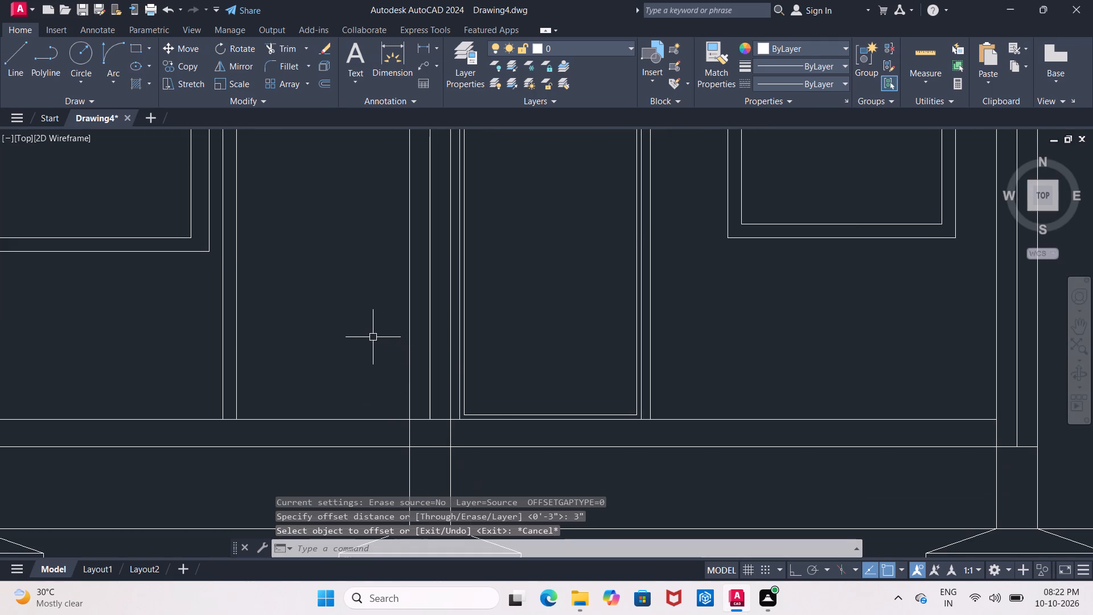
{"action": "type", "text": "1\""}
{"action": "key", "text": "Return"}
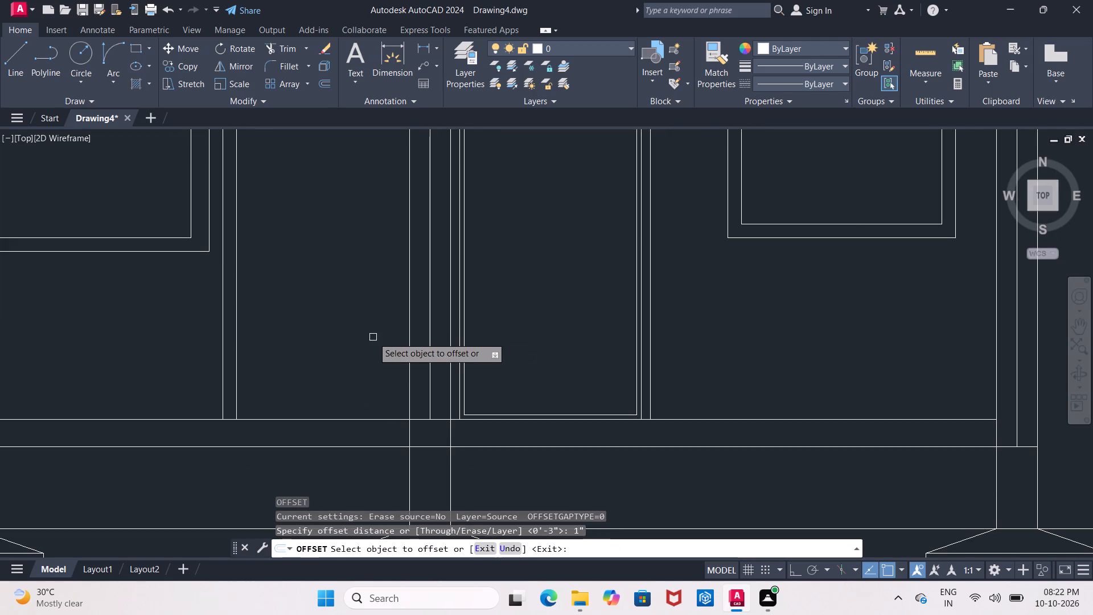
{"action": "left_click", "coordinate": [289, 421]}
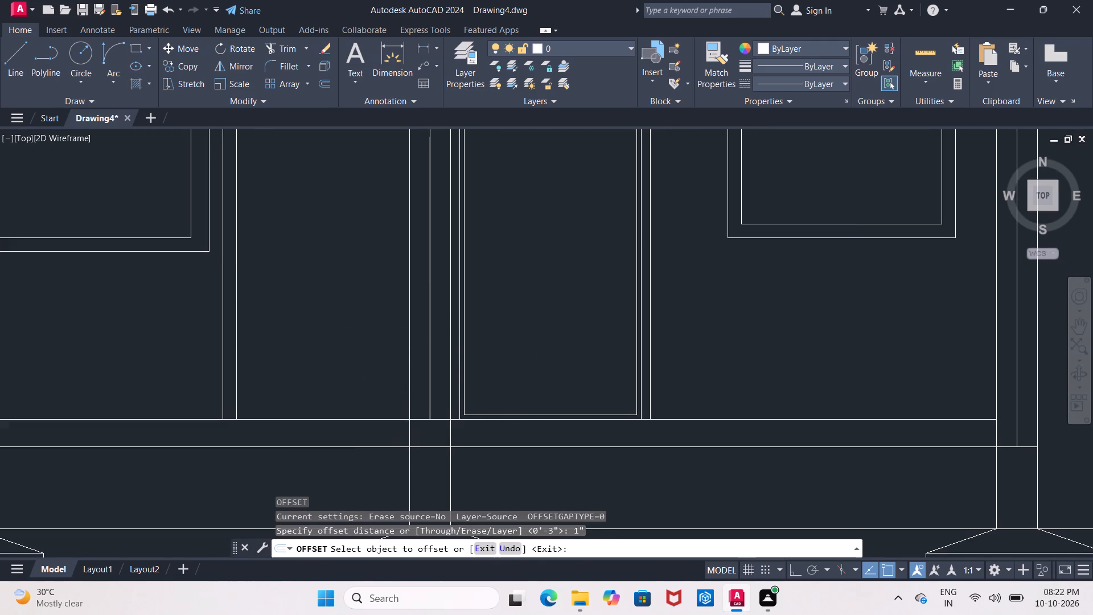
{"action": "left_click", "coordinate": [294, 397]}
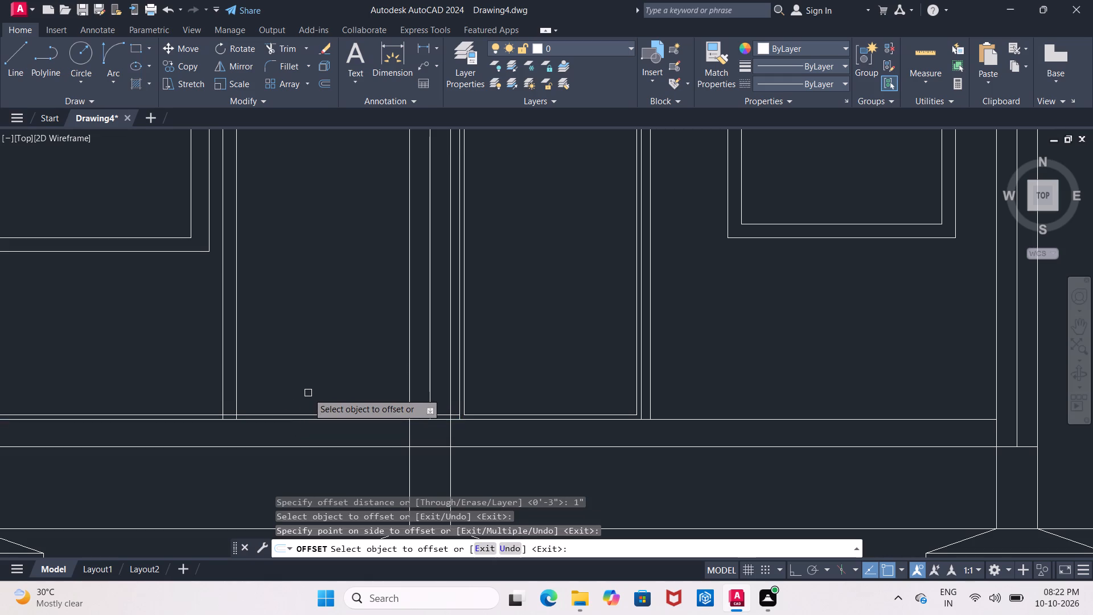
{"action": "key", "text": "Escape"}
Trim the raised line outside the opening's inner left frame line, and that frame line's stub below it.
{"action": "type", "text": "tr"}
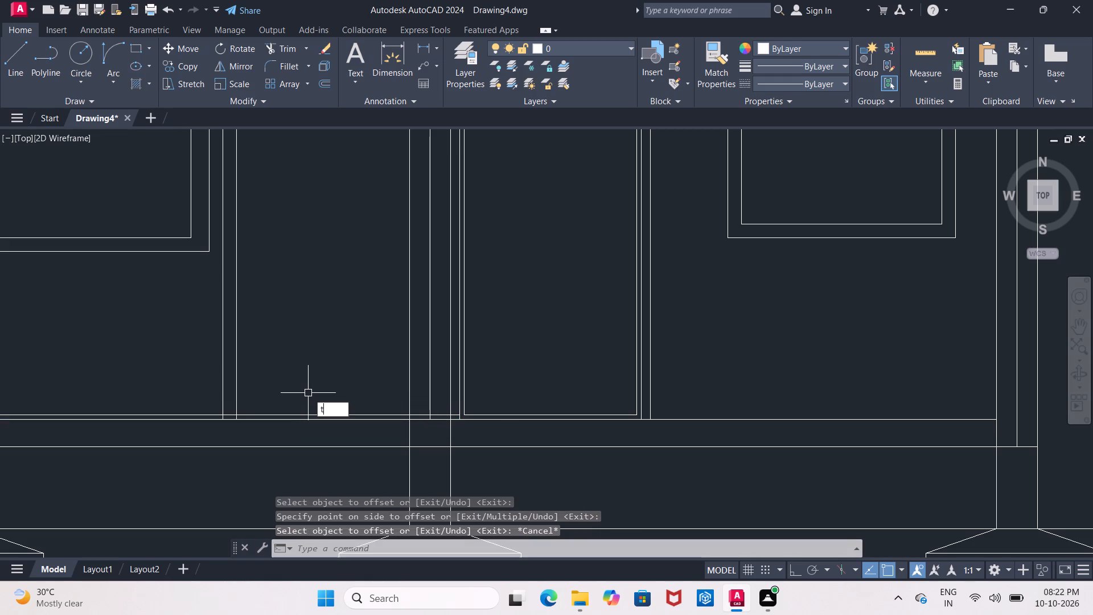
{"action": "key", "text": "Return"}
{"action": "key", "text": "Return"}
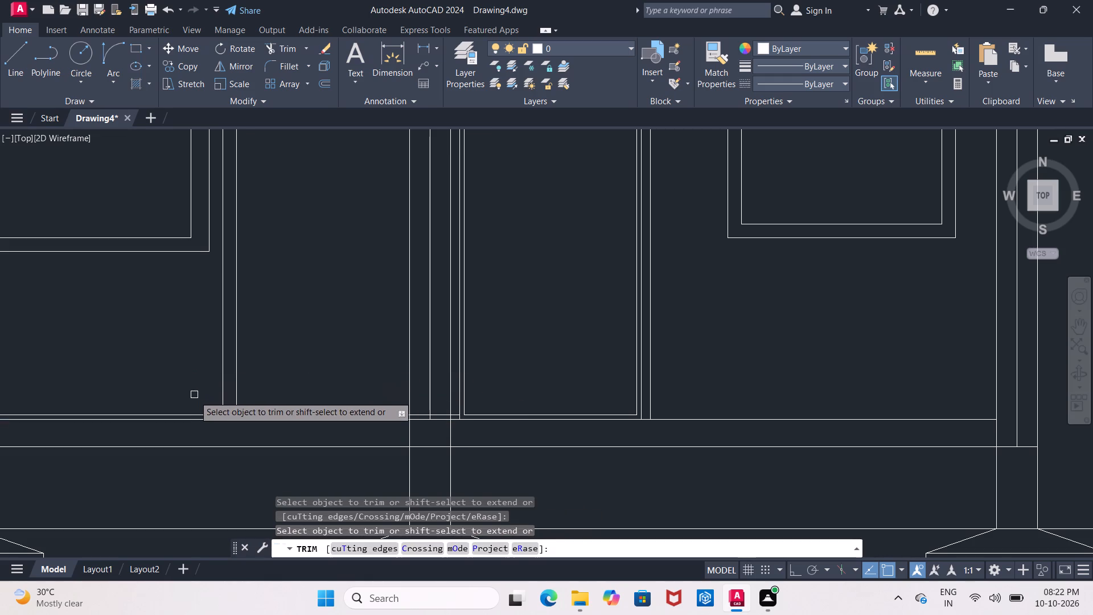
{"action": "left_click", "coordinate": [205, 415]}
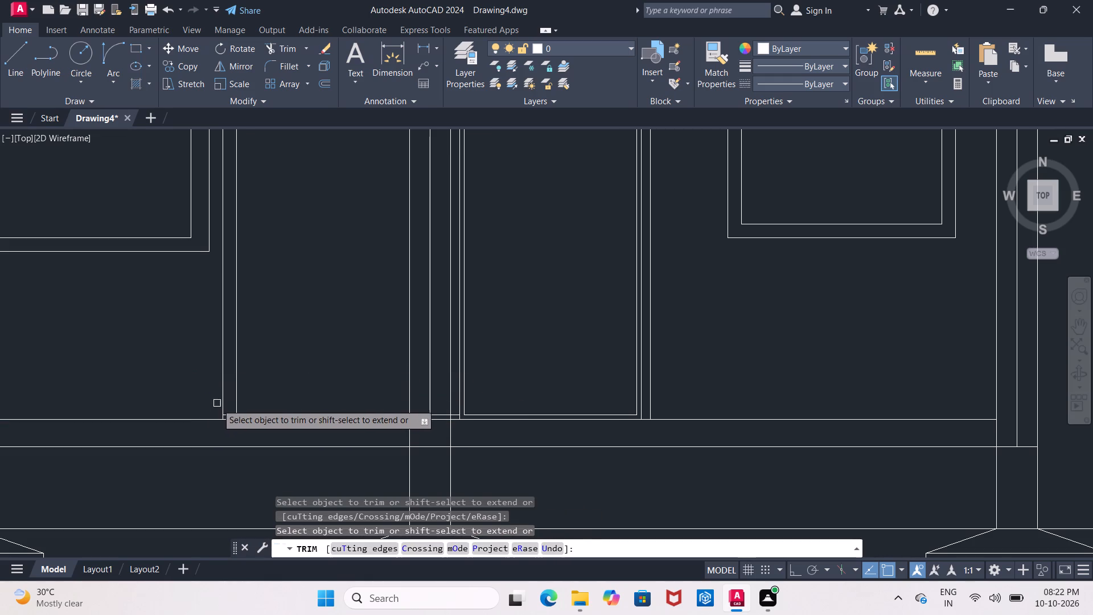
{"action": "scroll", "coordinate": [217, 404], "scroll_direction": "up", "scroll_amount": 2}
{"action": "middle_click_drag", "start_coordinate": [235, 408], "coordinate": [221, 351]}
{"action": "scroll", "coordinate": [224, 359], "scroll_direction": "up", "scroll_amount": 1}
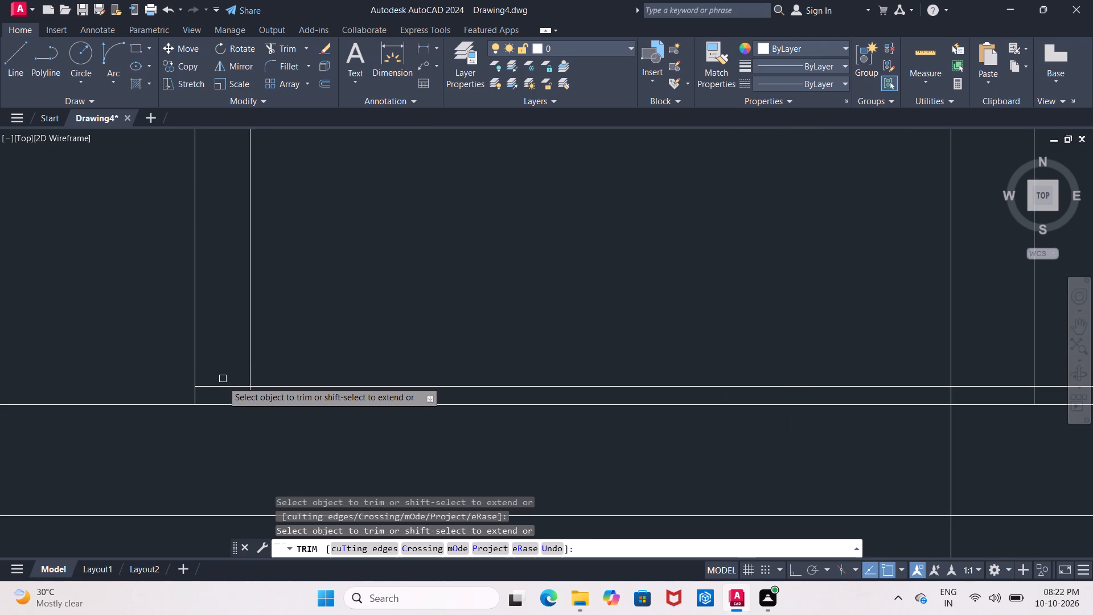
{"action": "left_click", "coordinate": [222, 383]}
{"action": "left_click", "coordinate": [249, 396]}
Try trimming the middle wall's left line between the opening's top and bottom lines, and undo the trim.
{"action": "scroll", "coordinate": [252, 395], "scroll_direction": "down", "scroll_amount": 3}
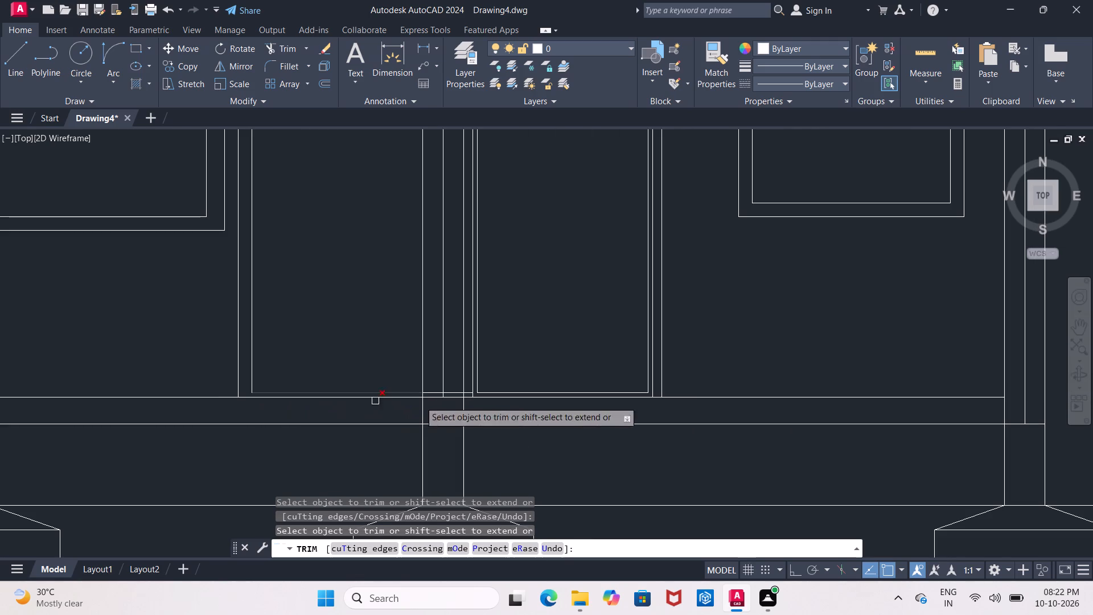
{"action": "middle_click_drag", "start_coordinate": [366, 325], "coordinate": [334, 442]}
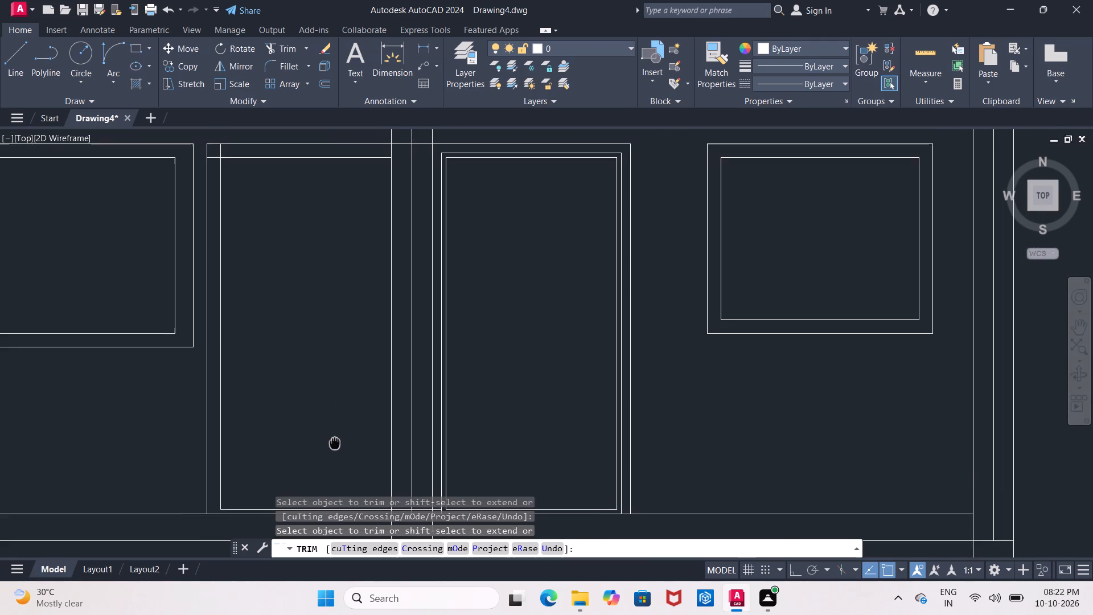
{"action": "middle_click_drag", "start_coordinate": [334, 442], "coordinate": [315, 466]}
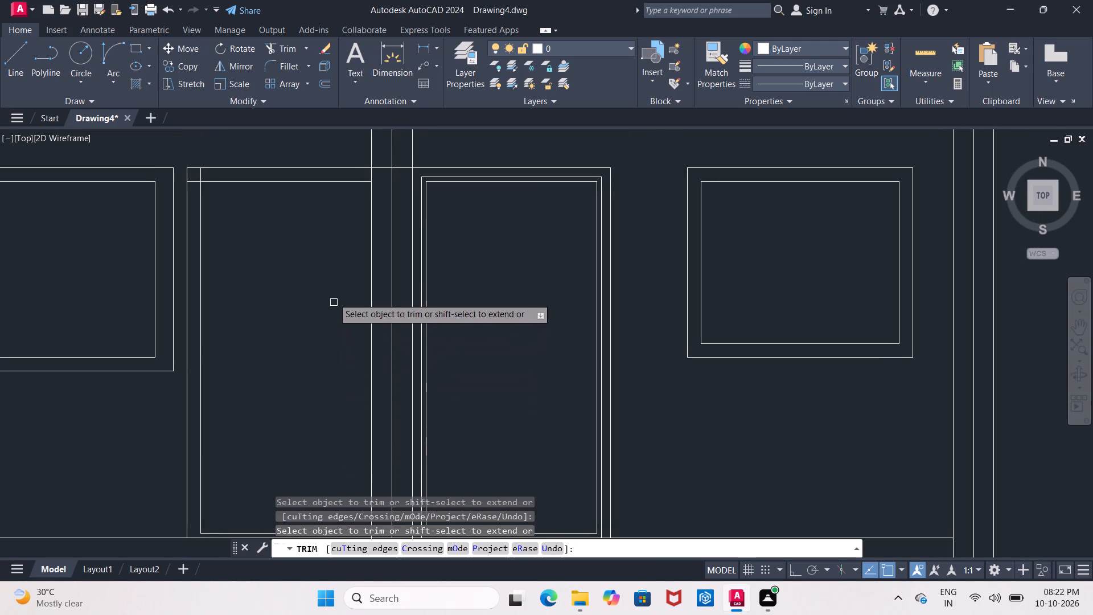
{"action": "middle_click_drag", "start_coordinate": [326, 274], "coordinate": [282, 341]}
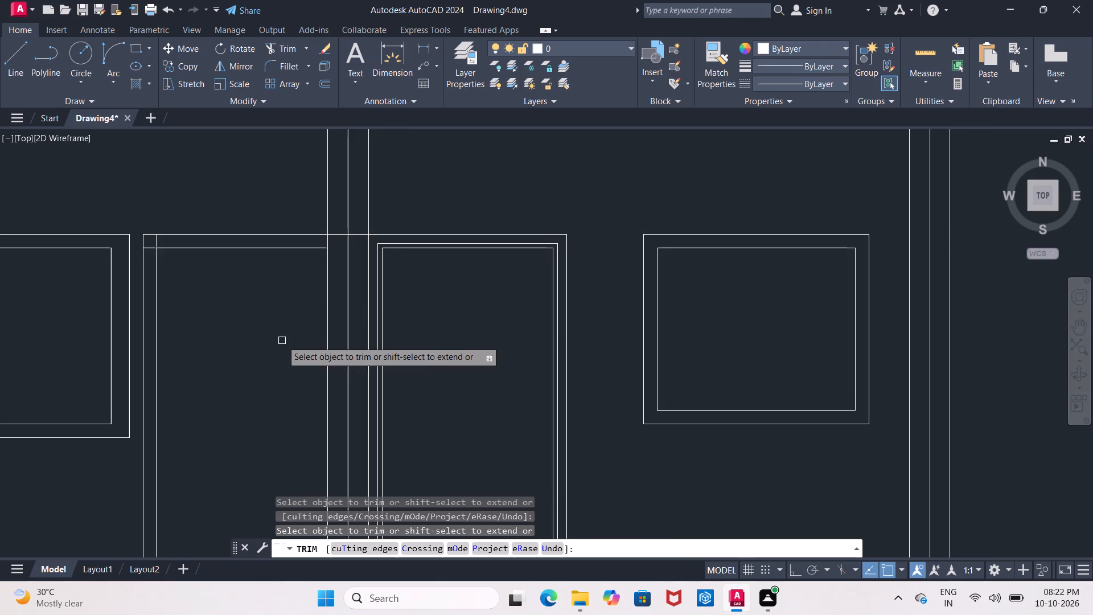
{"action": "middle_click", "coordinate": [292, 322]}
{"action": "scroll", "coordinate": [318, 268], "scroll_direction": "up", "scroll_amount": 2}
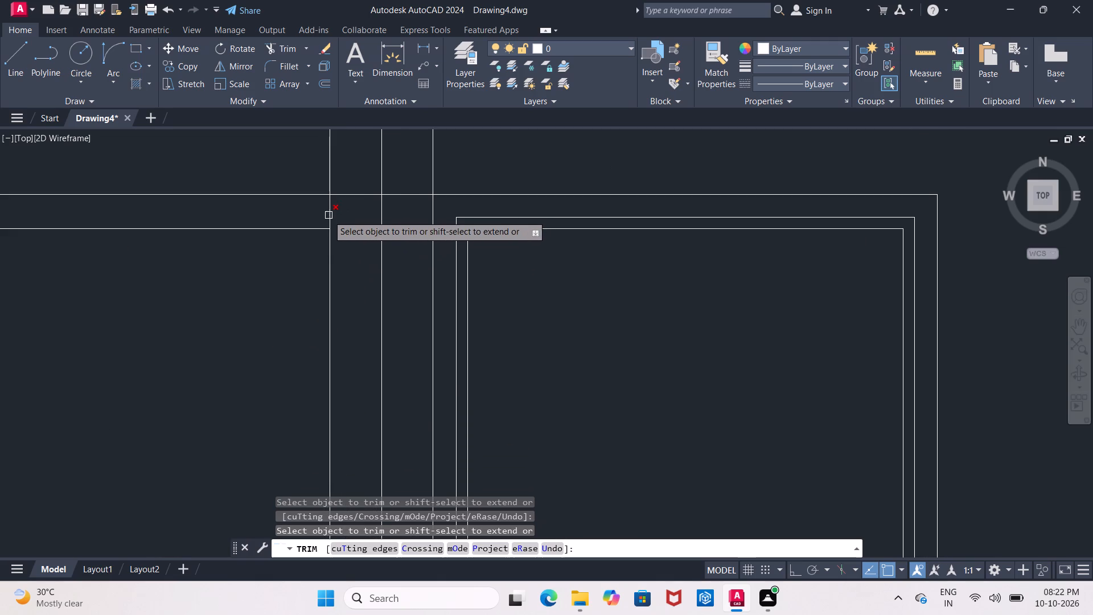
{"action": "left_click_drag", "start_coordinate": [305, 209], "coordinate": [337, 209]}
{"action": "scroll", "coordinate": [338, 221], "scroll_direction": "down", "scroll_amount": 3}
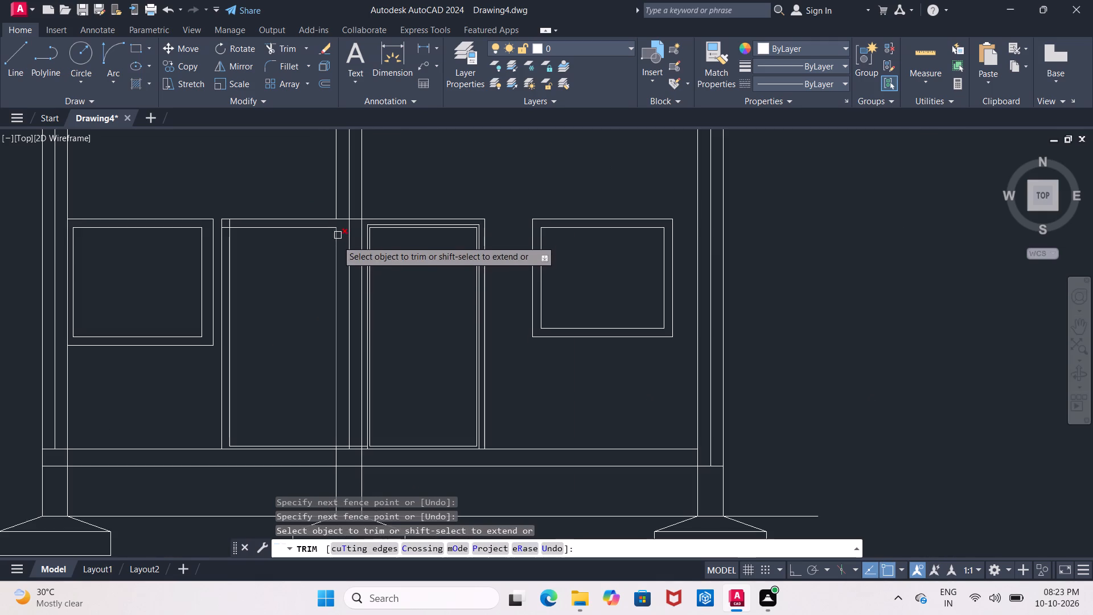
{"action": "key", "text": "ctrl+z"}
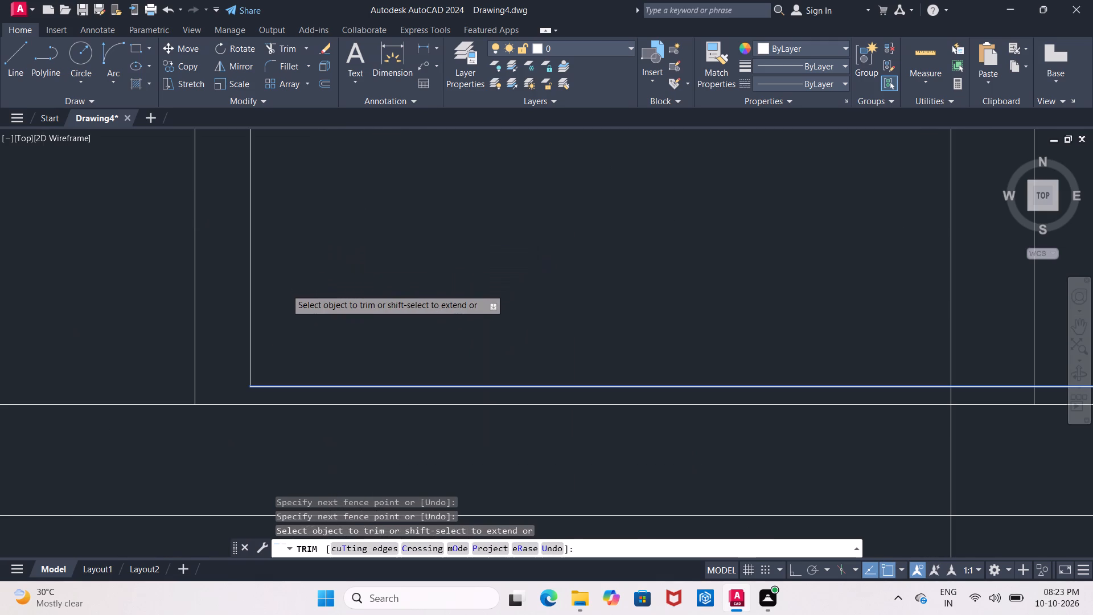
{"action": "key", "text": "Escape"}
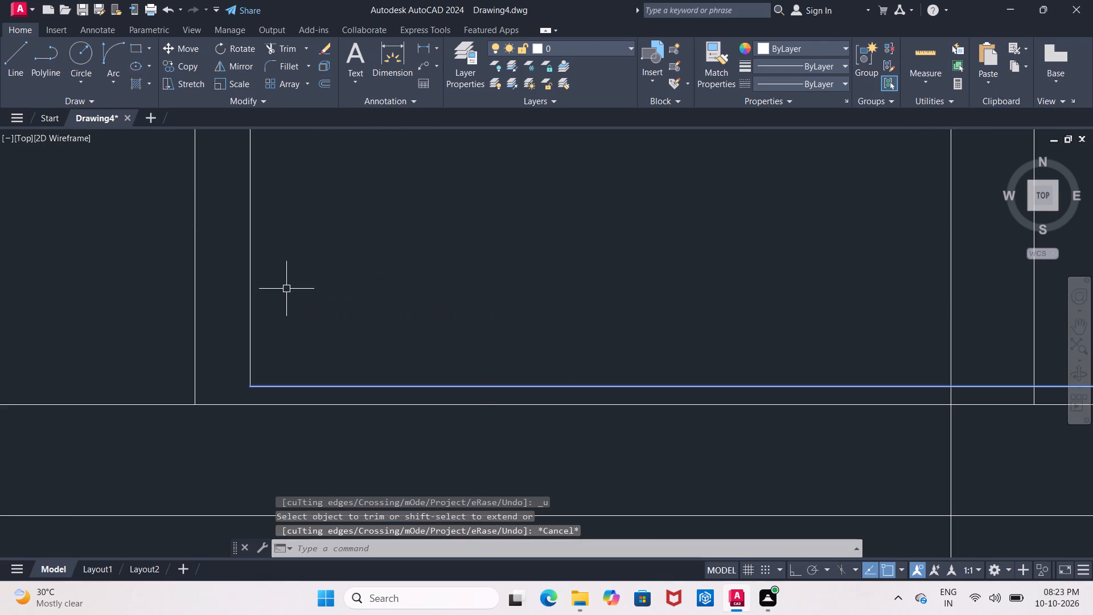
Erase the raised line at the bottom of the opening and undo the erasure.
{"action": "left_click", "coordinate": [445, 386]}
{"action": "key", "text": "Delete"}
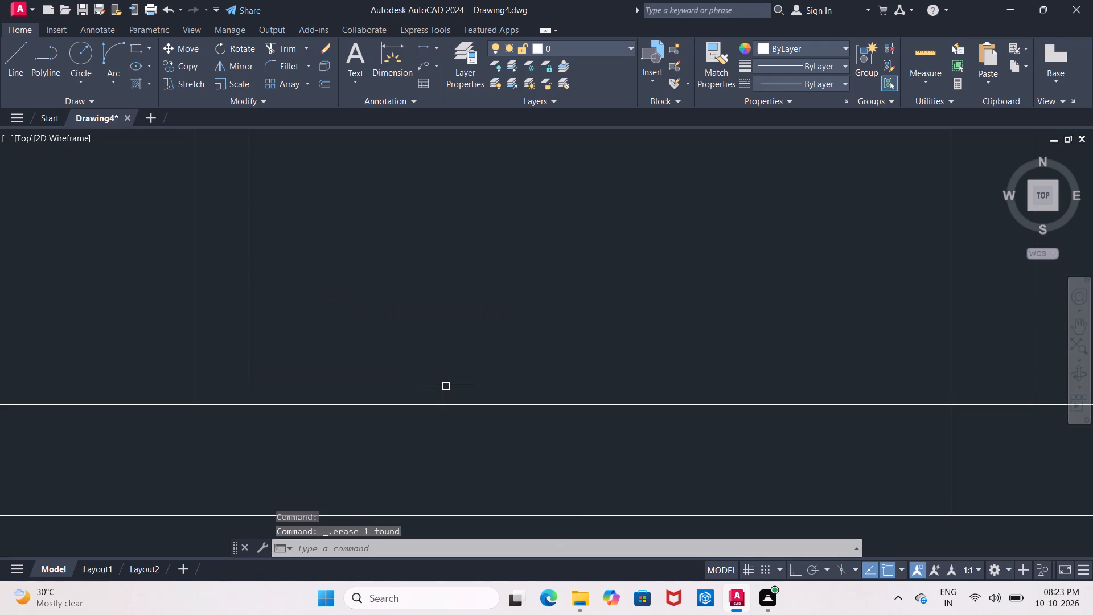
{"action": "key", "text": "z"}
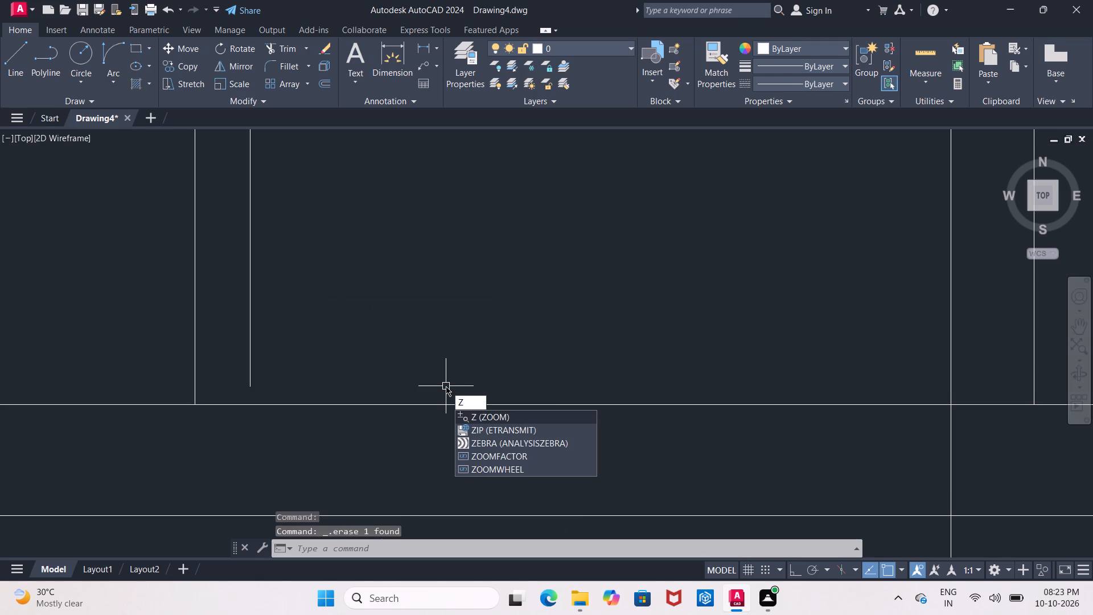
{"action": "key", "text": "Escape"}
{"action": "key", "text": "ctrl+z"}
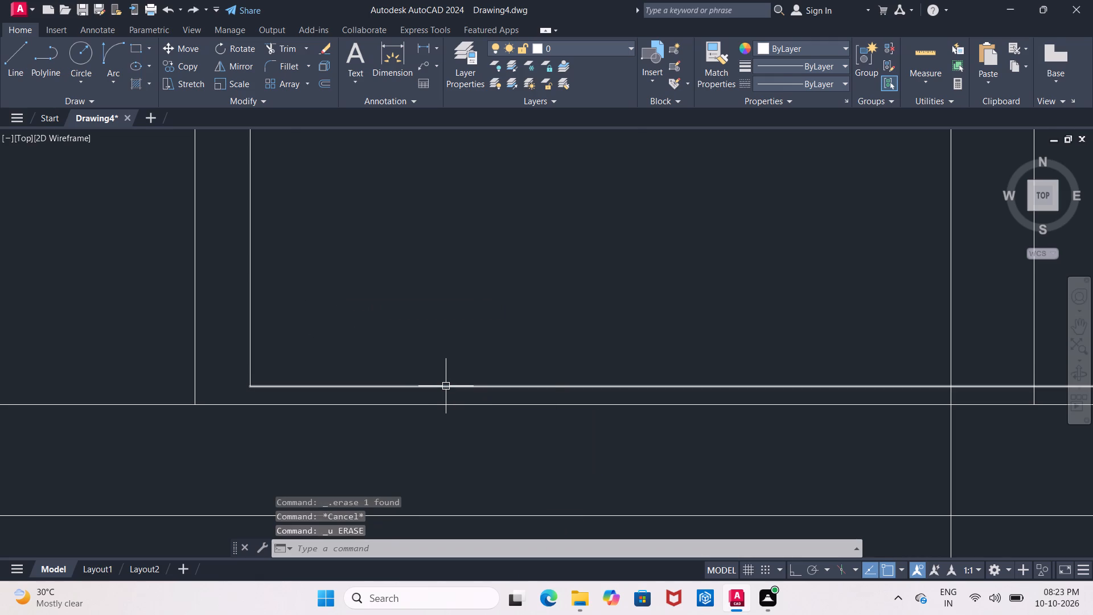
Offset the middle wall's left line 1" into the opening beside the door.
{"action": "scroll", "coordinate": [434, 439], "scroll_direction": "down", "scroll_amount": 3}
{"action": "scroll", "coordinate": [531, 361], "scroll_direction": "down", "scroll_amount": 2}
{"action": "middle_click_drag", "start_coordinate": [521, 361], "coordinate": [453, 337]}
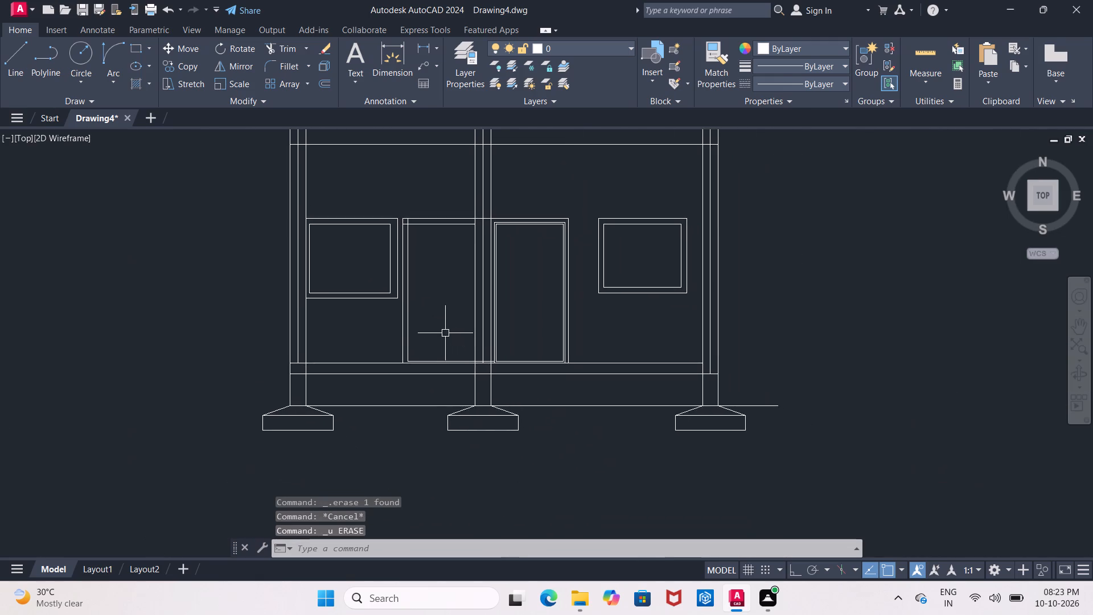
{"action": "scroll", "coordinate": [445, 332], "scroll_direction": "up", "scroll_amount": 1}
{"action": "middle_click_drag", "start_coordinate": [444, 331], "coordinate": [375, 310]}
{"action": "key", "text": "Escape"}
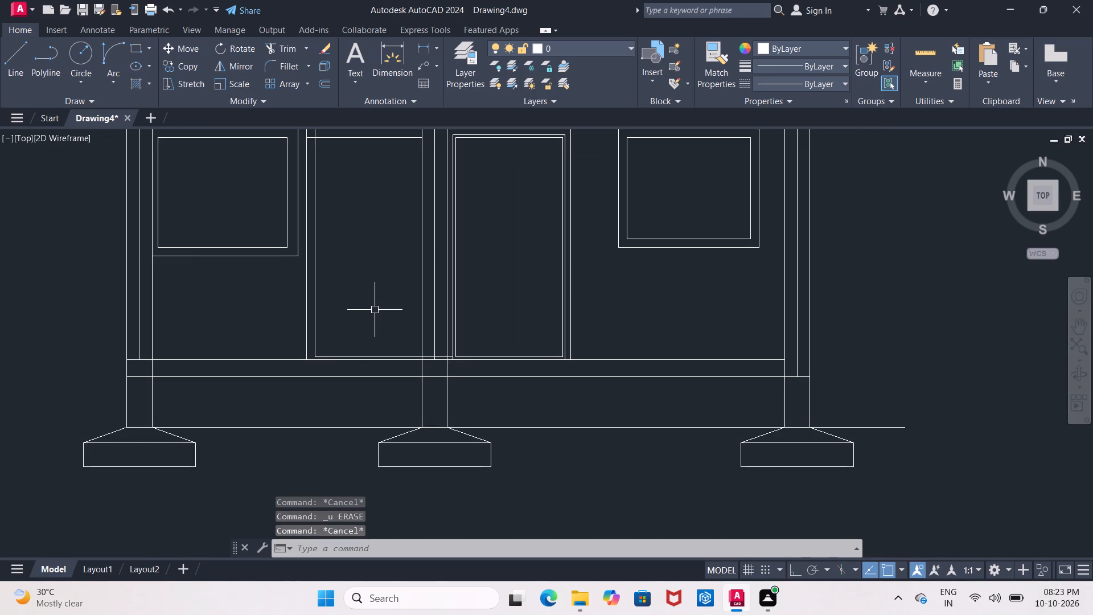
{"action": "key", "text": "o"}
{"action": "key", "text": "Return"}
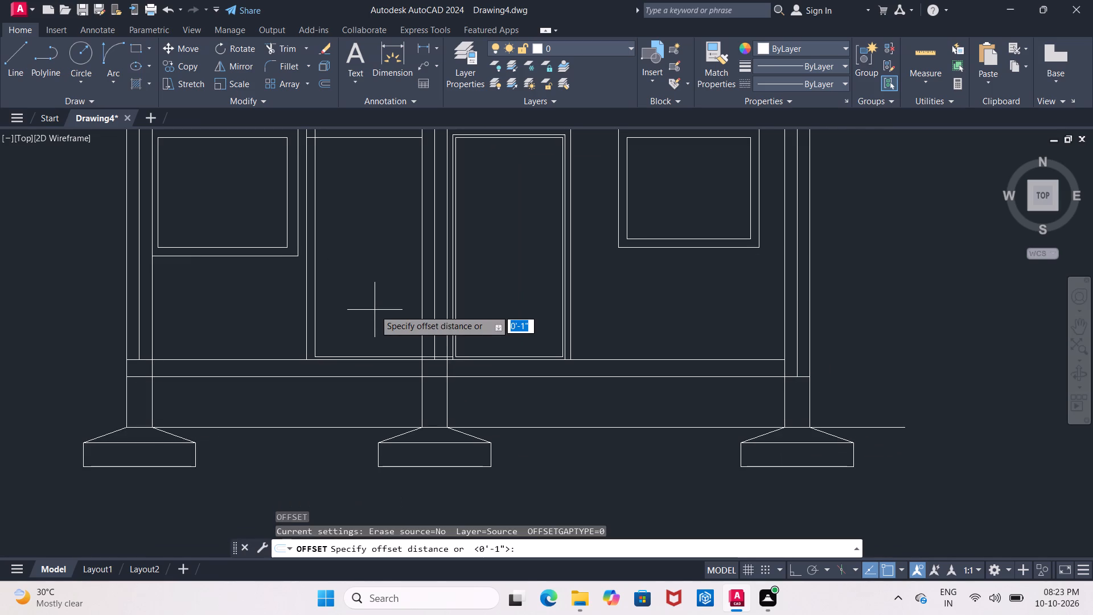
{"action": "type", "text": "1\""}
{"action": "key", "text": "Return"}
{"action": "left_click", "coordinate": [424, 268]}
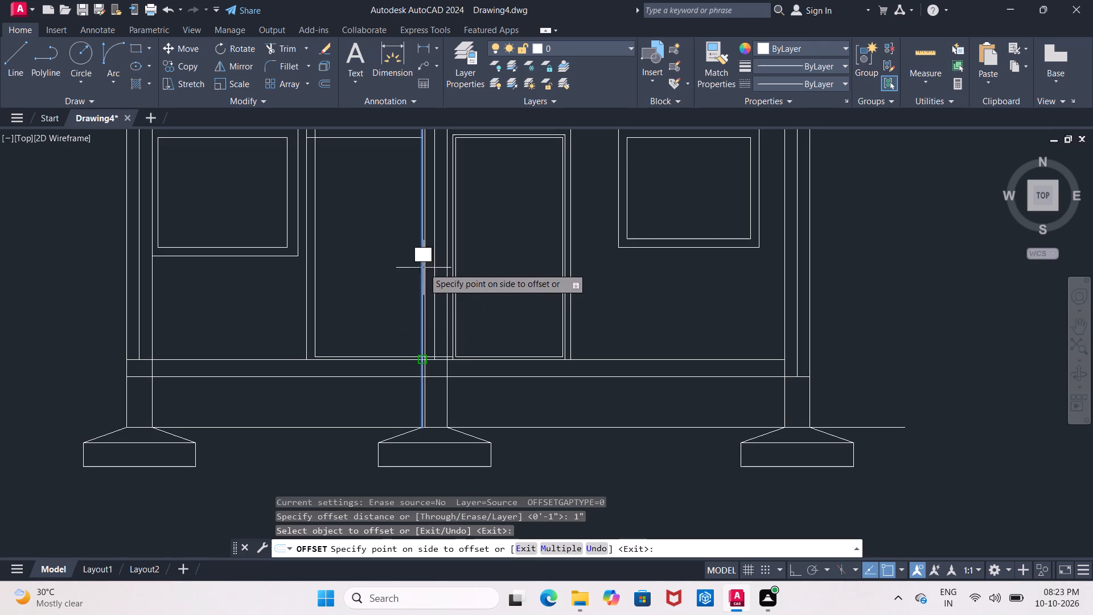
{"action": "left_click", "coordinate": [392, 269]}
{"action": "key", "text": "Escape"}
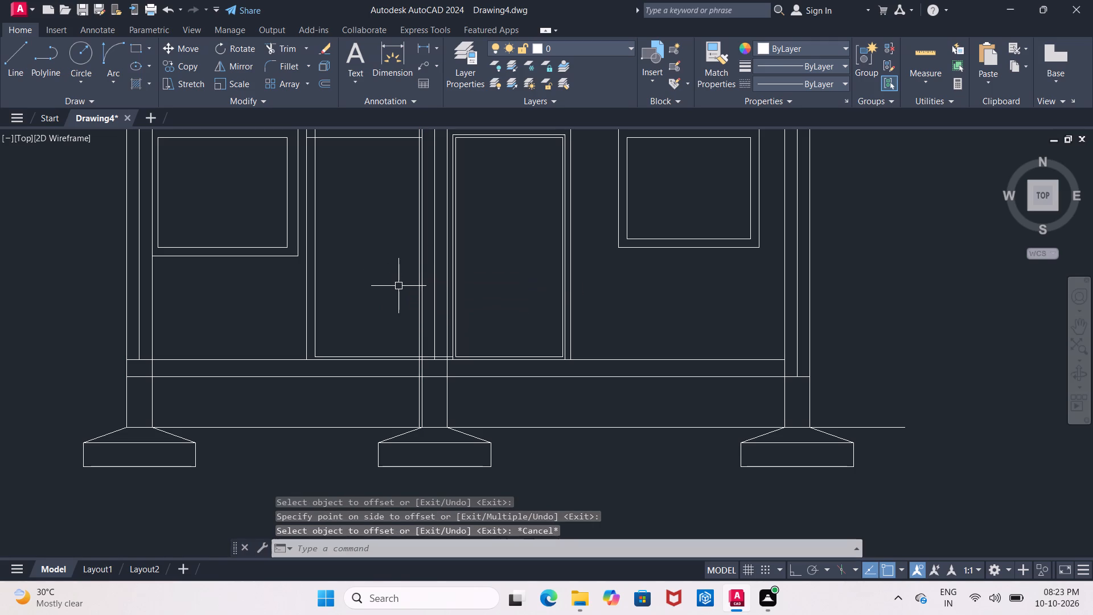
Trim the raised bottom line beyond the new offset line, and the offset line's piece between the raised line and the floor line.
{"action": "type", "text": "tr"}
{"action": "key", "text": "Return"}
{"action": "key", "text": "Return"}
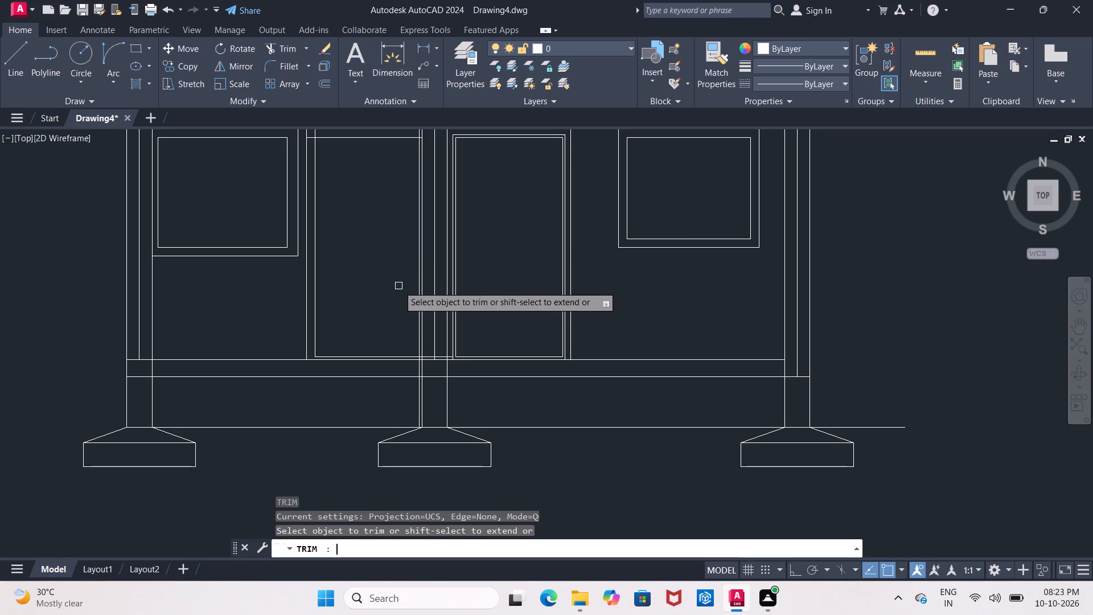
{"action": "scroll", "coordinate": [422, 338], "scroll_direction": "up", "scroll_amount": 3}
{"action": "middle_click_drag", "start_coordinate": [425, 361], "coordinate": [428, 279]}
{"action": "scroll", "coordinate": [413, 335], "scroll_direction": "up", "scroll_amount": 2}
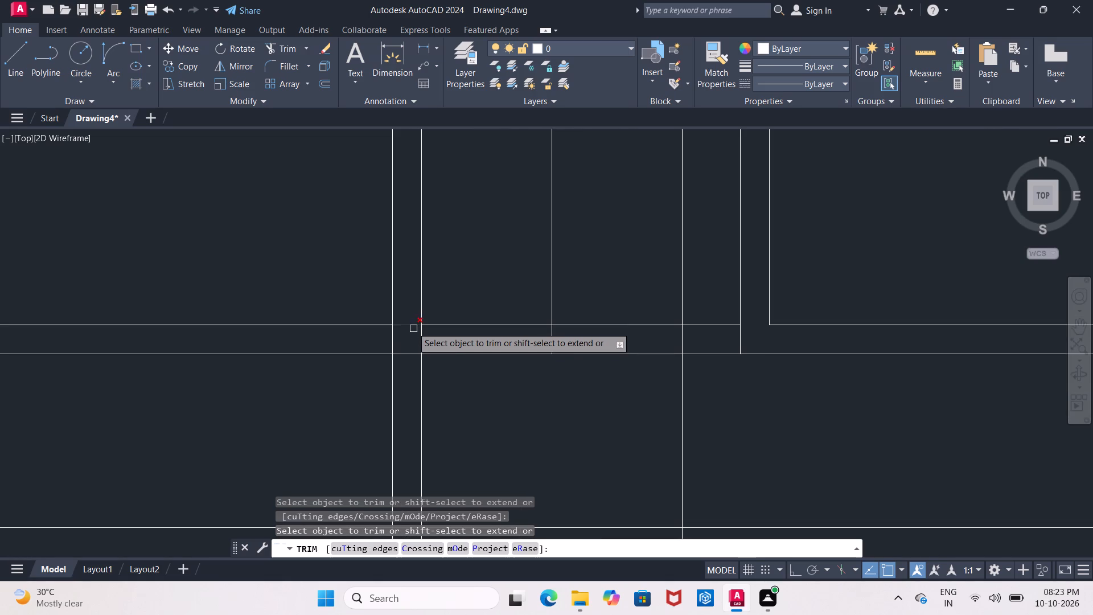
{"action": "left_click", "coordinate": [412, 326]}
{"action": "left_click", "coordinate": [394, 337]}
{"action": "scroll", "coordinate": [392, 337], "scroll_direction": "down", "scroll_amount": 1}
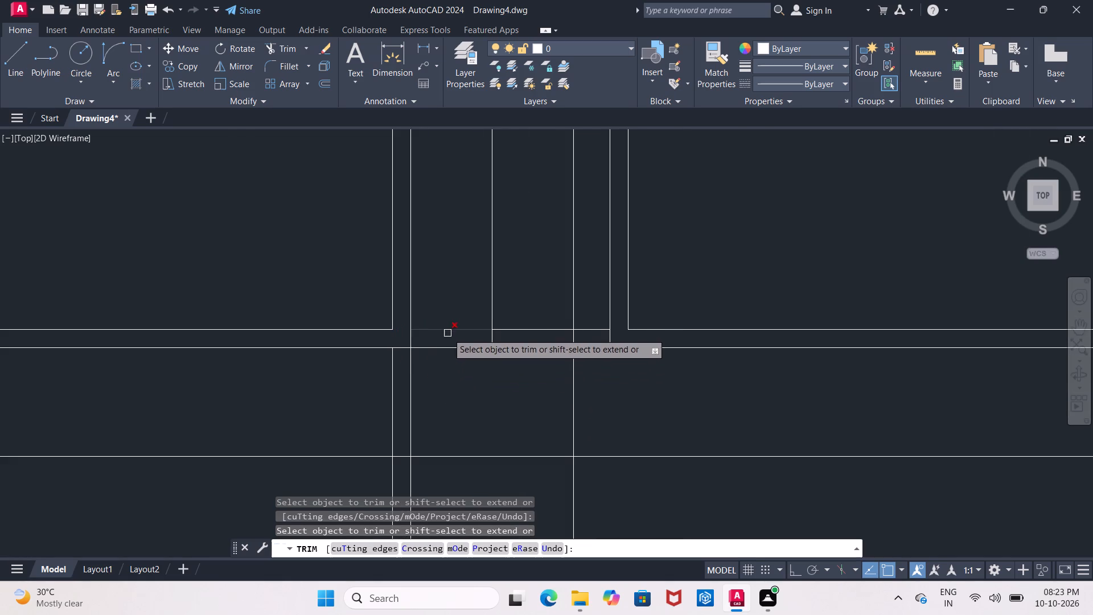
Trim away the remaining pieces of the raised line across the middle wall up to the door frame.
{"action": "scroll", "coordinate": [448, 341], "scroll_direction": "down", "scroll_amount": 4}
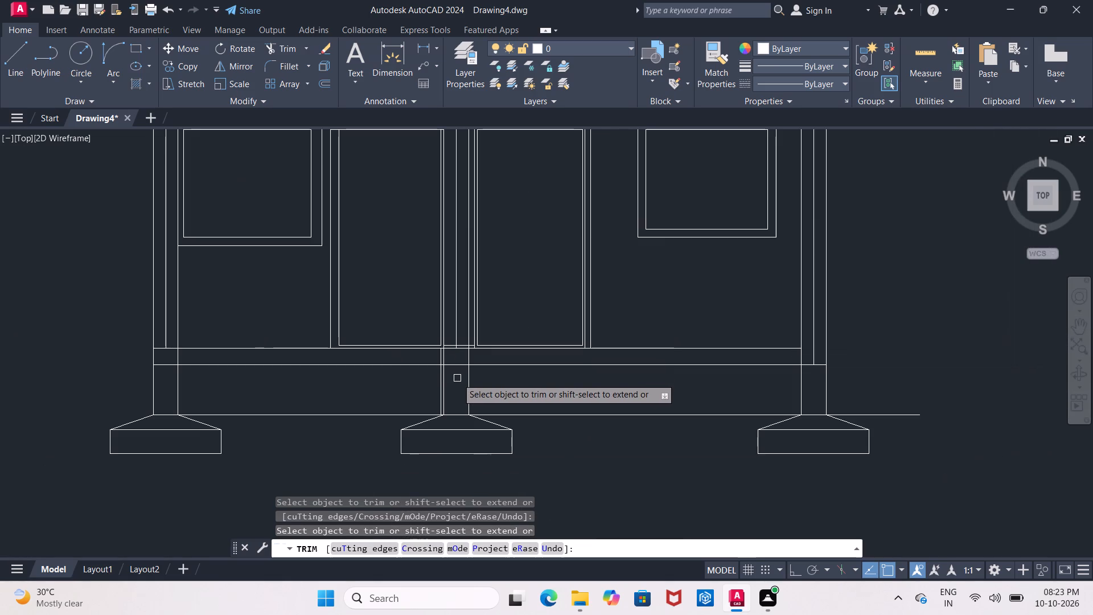
{"action": "scroll", "coordinate": [457, 378], "scroll_direction": "up", "scroll_amount": 2}
{"action": "left_click", "coordinate": [435, 297]}
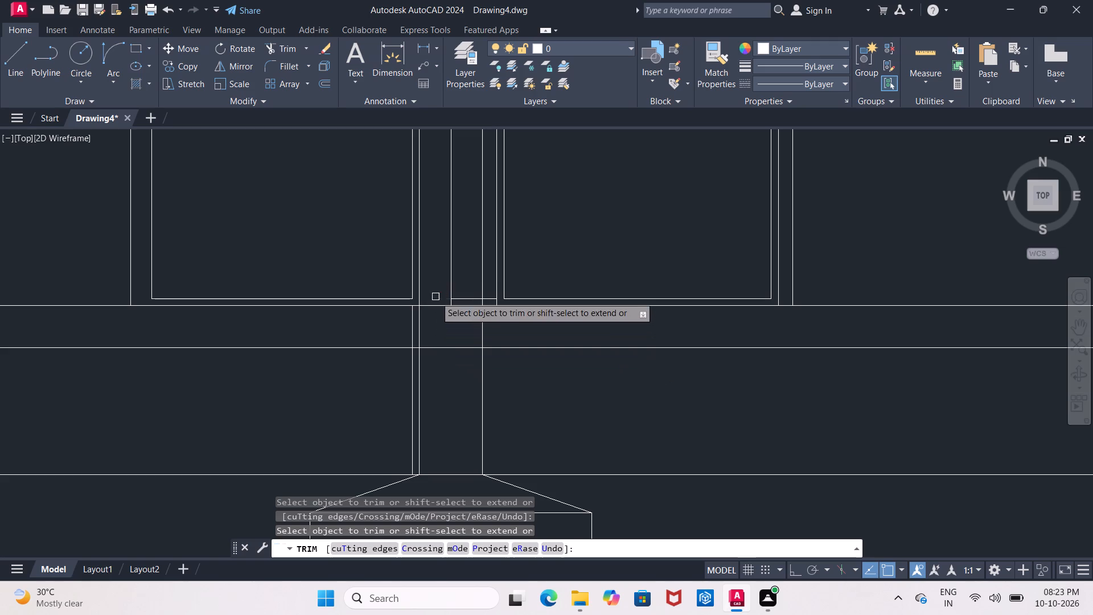
{"action": "left_click", "coordinate": [469, 295]}
{"action": "left_click", "coordinate": [471, 300]}
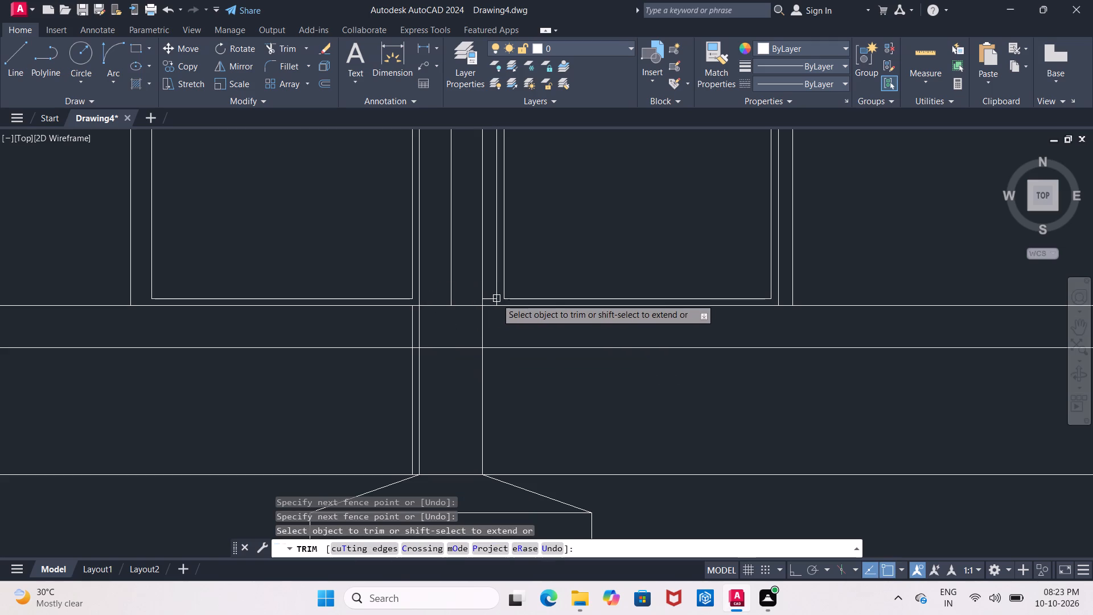
{"action": "left_click", "coordinate": [490, 298]}
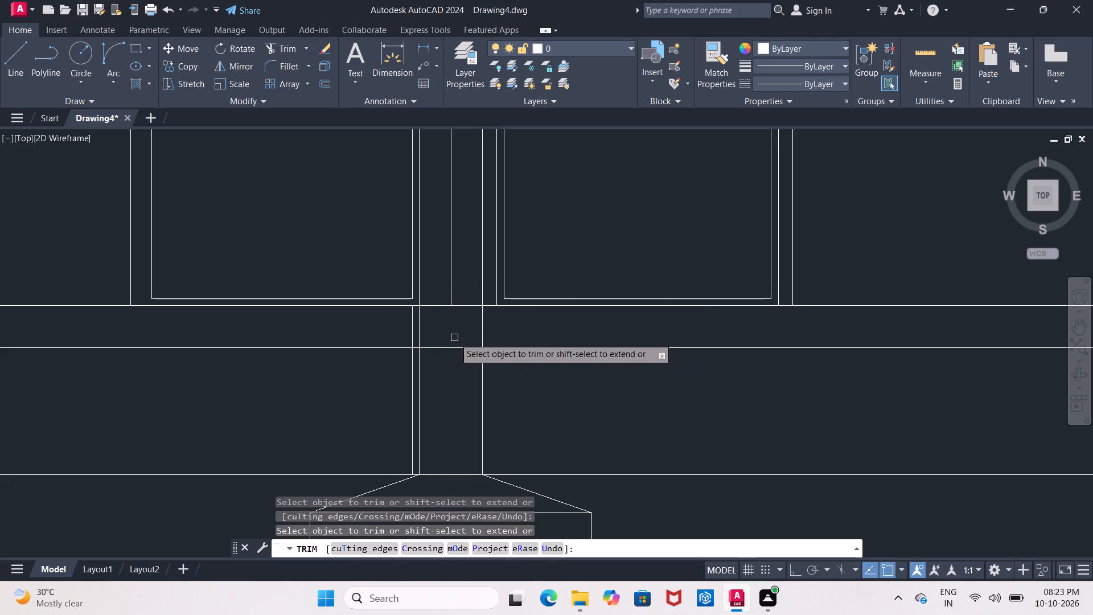
{"action": "key", "text": "Escape"}
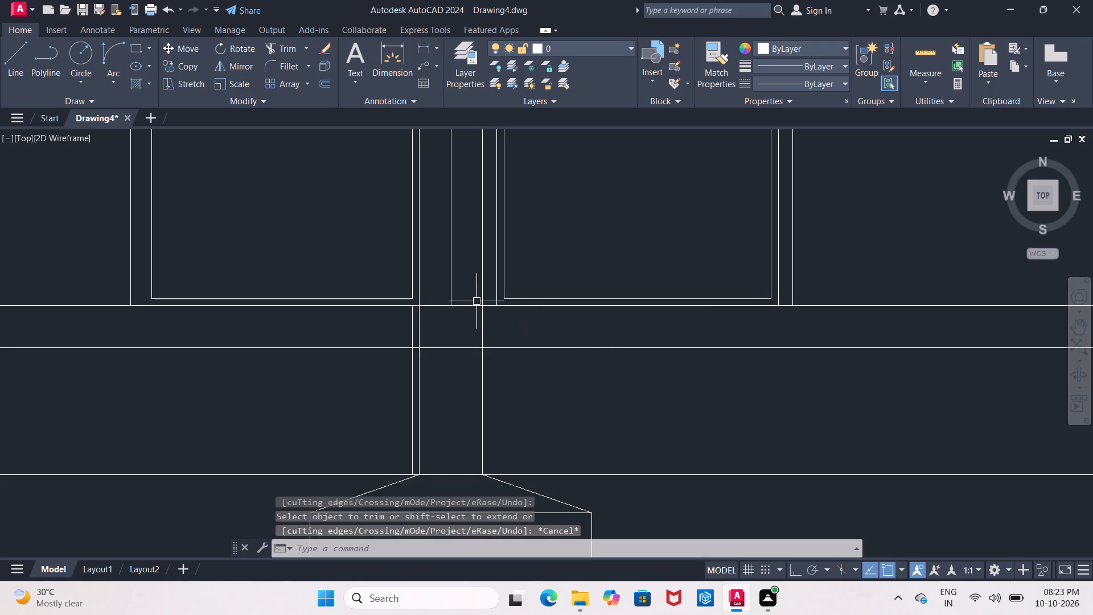
Erase the leftover part of the offset line below the floor line, beside the middle wall.
{"action": "left_click", "coordinate": [412, 318]}
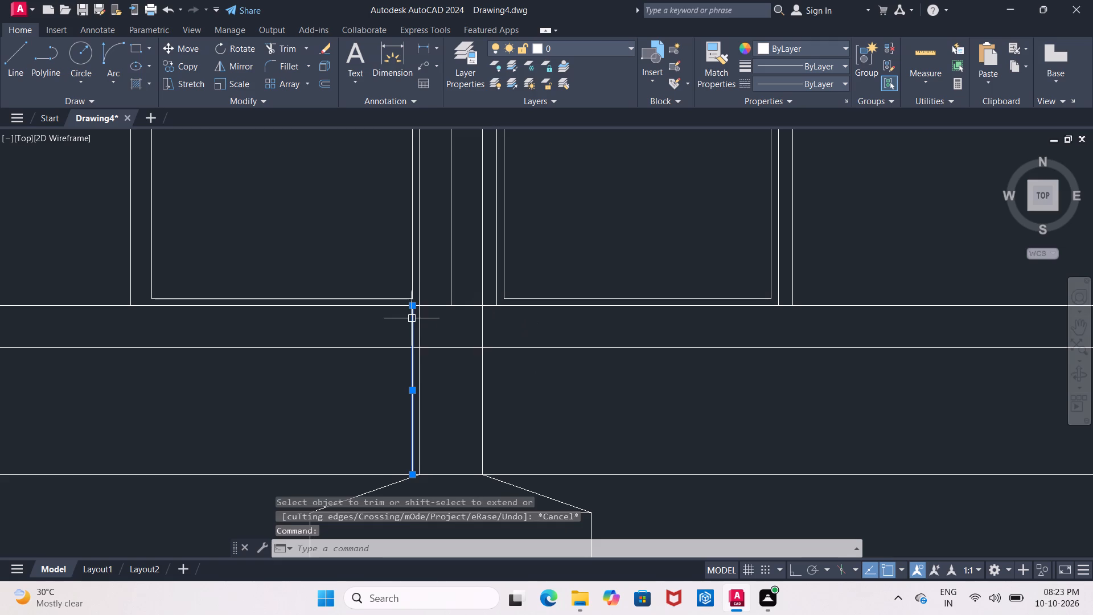
{"action": "key", "text": "Delete"}
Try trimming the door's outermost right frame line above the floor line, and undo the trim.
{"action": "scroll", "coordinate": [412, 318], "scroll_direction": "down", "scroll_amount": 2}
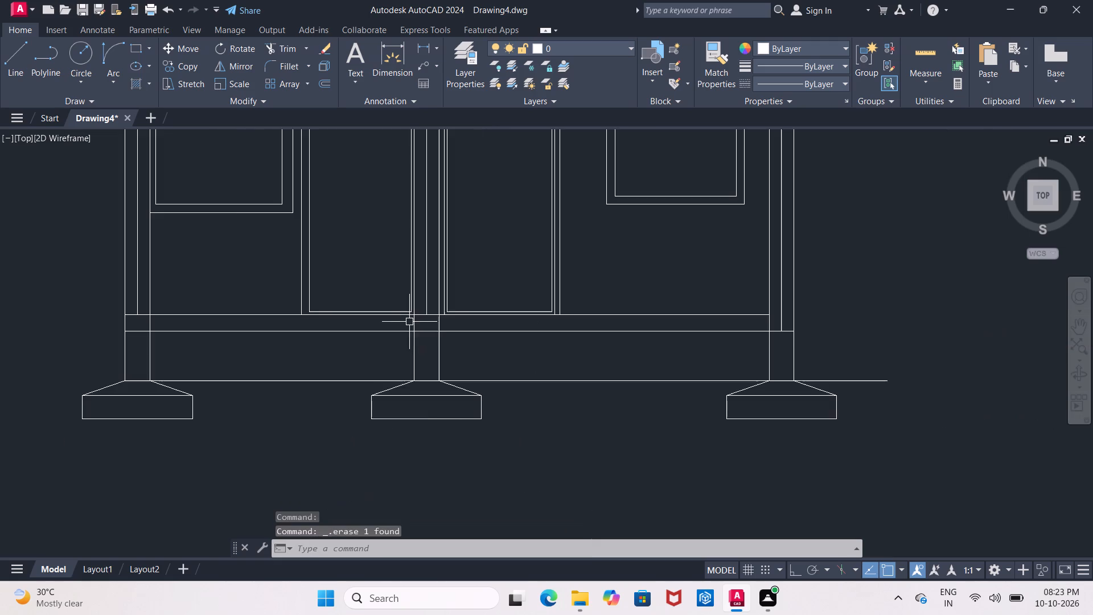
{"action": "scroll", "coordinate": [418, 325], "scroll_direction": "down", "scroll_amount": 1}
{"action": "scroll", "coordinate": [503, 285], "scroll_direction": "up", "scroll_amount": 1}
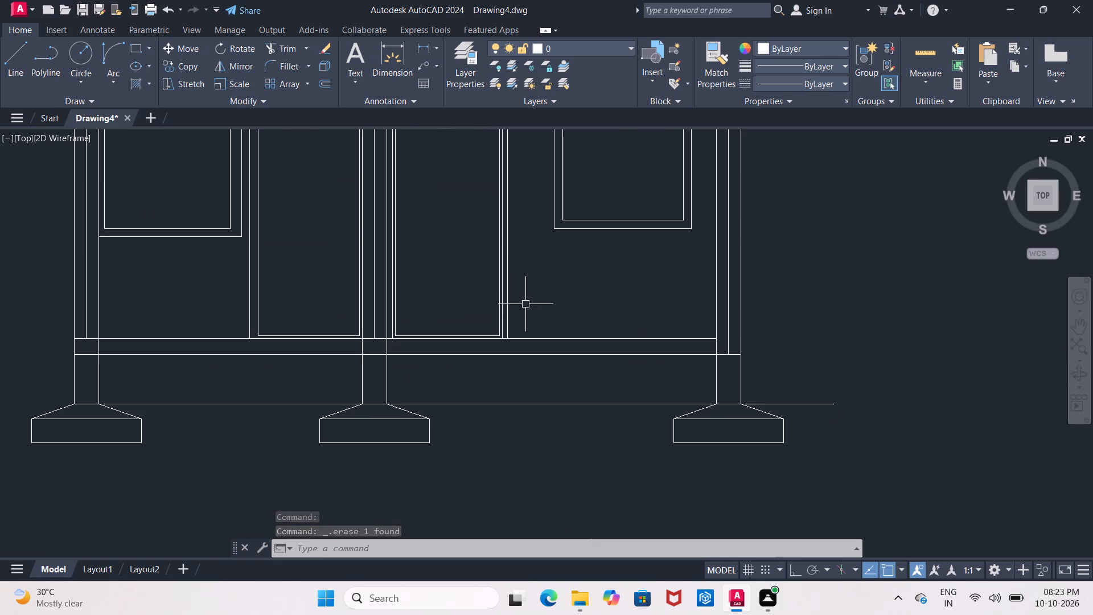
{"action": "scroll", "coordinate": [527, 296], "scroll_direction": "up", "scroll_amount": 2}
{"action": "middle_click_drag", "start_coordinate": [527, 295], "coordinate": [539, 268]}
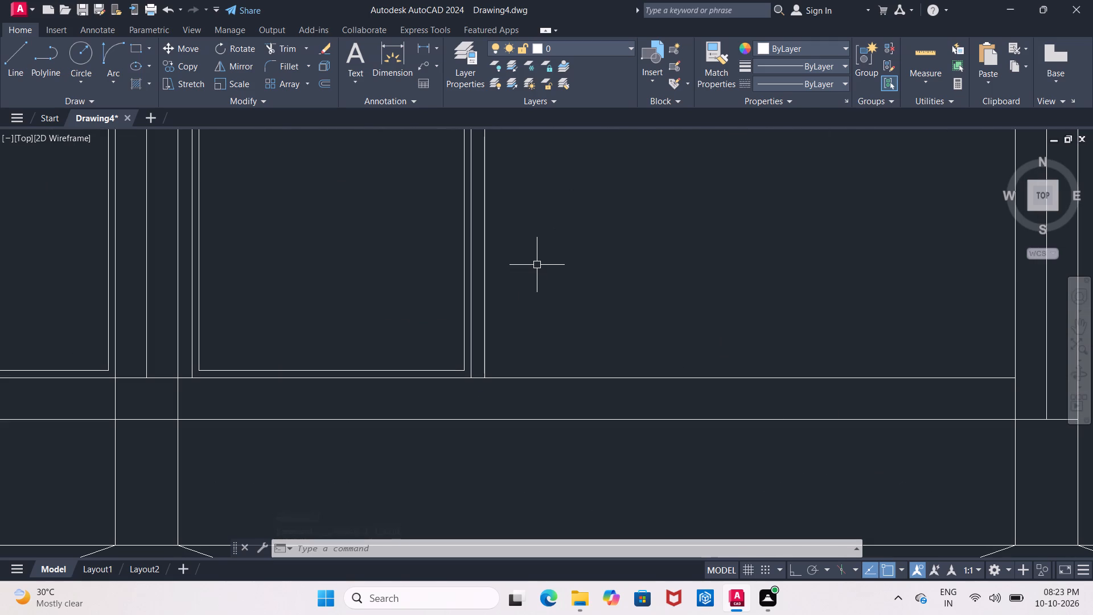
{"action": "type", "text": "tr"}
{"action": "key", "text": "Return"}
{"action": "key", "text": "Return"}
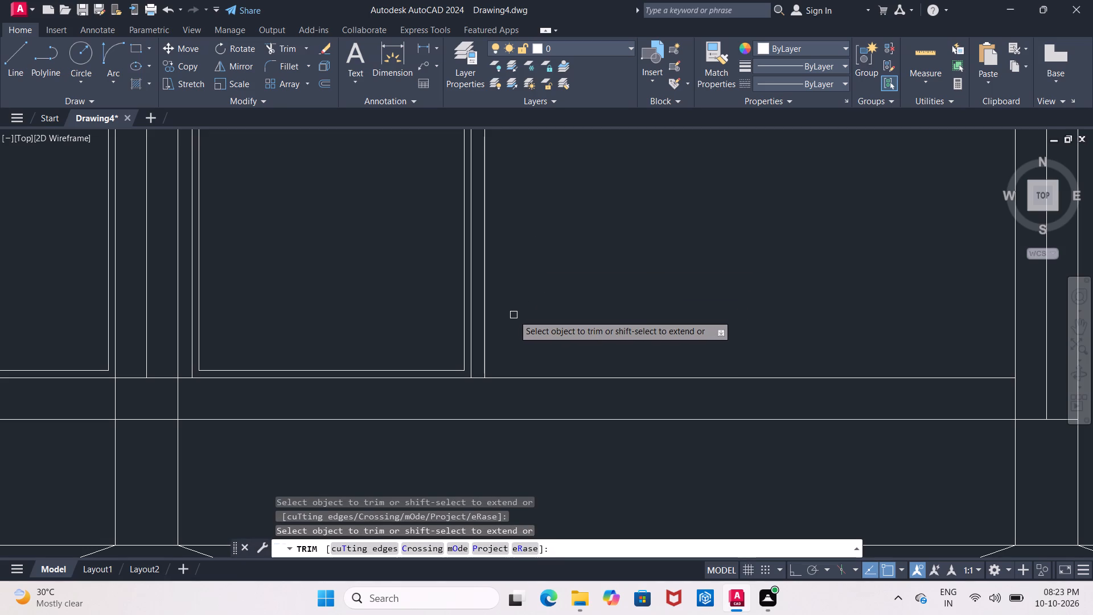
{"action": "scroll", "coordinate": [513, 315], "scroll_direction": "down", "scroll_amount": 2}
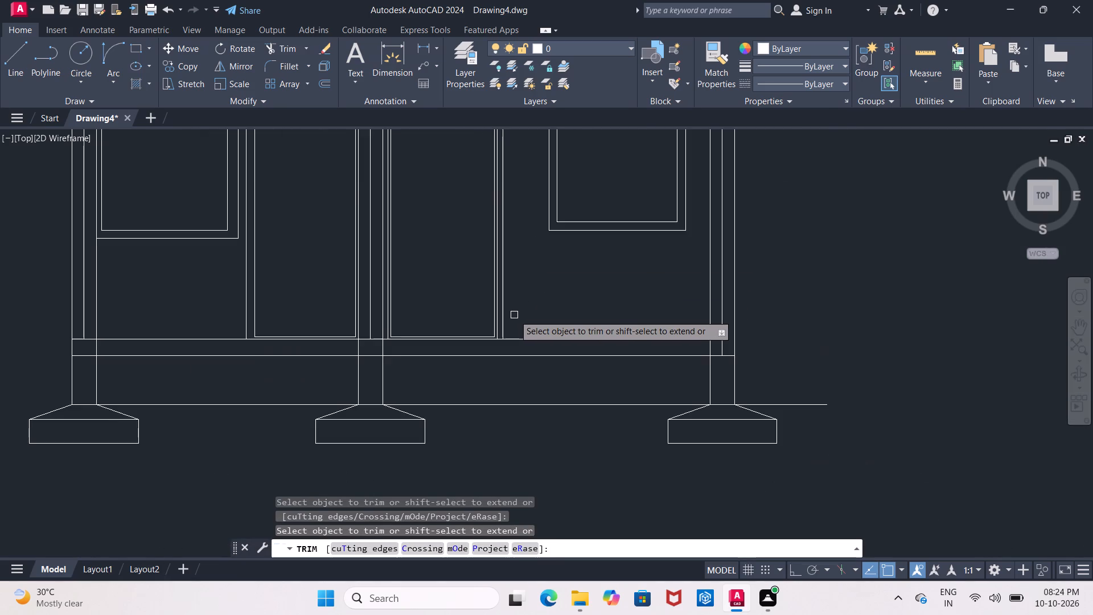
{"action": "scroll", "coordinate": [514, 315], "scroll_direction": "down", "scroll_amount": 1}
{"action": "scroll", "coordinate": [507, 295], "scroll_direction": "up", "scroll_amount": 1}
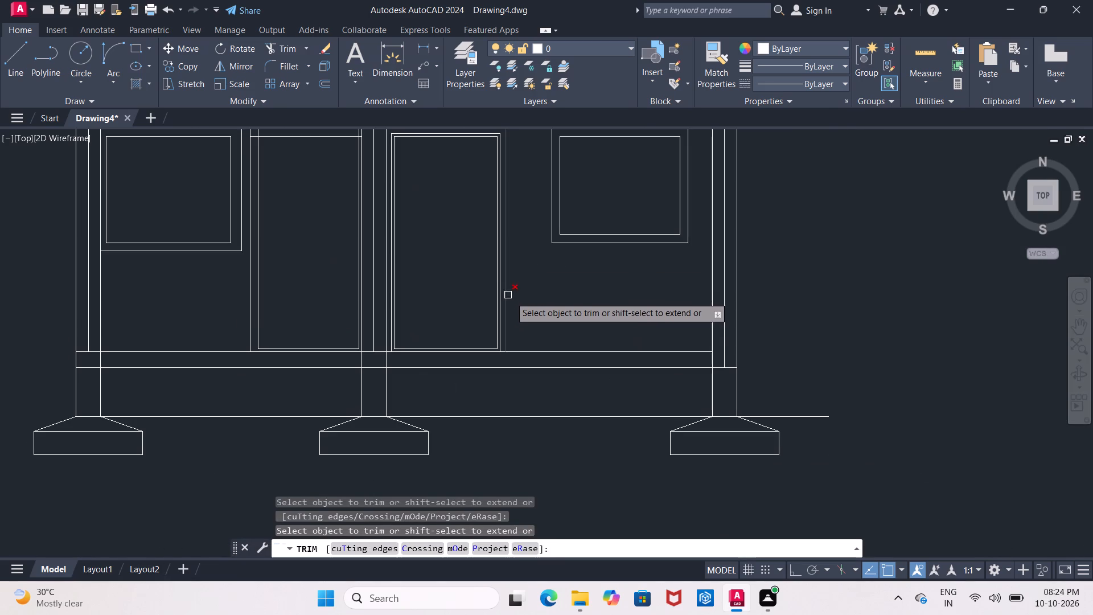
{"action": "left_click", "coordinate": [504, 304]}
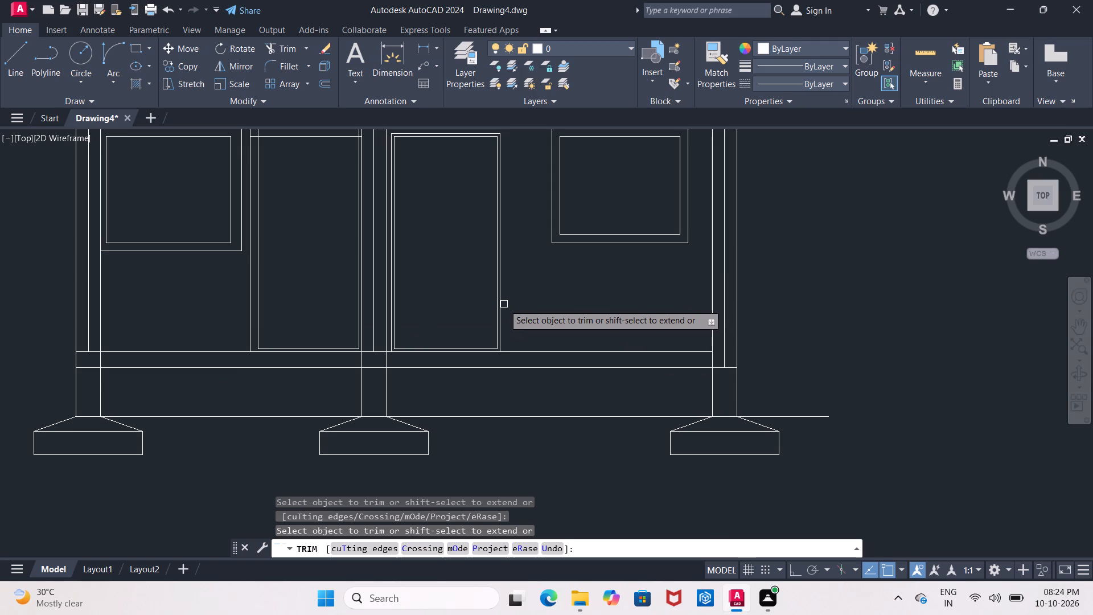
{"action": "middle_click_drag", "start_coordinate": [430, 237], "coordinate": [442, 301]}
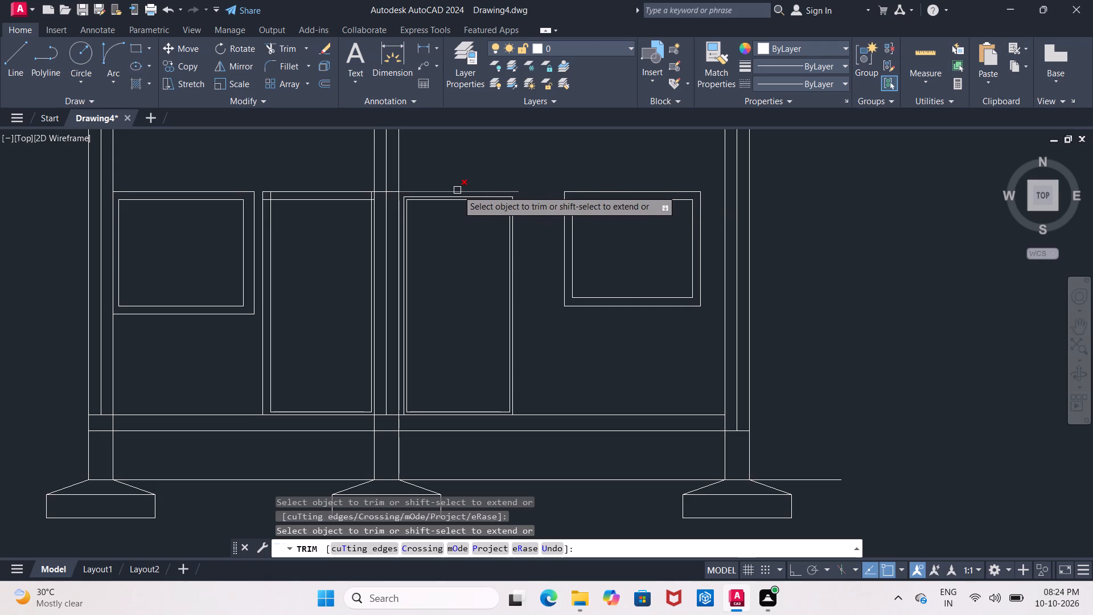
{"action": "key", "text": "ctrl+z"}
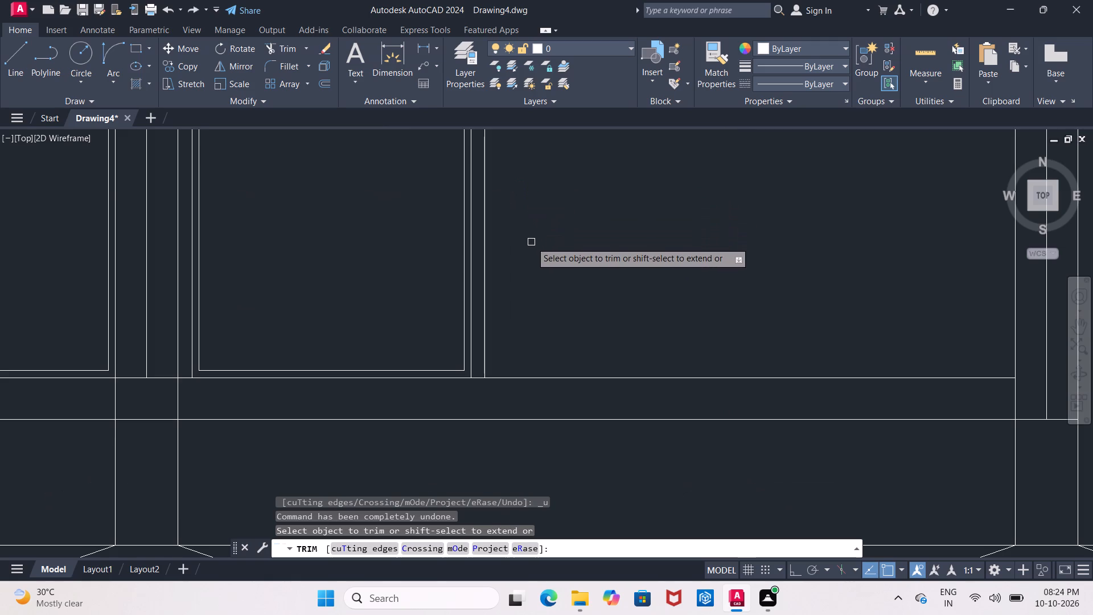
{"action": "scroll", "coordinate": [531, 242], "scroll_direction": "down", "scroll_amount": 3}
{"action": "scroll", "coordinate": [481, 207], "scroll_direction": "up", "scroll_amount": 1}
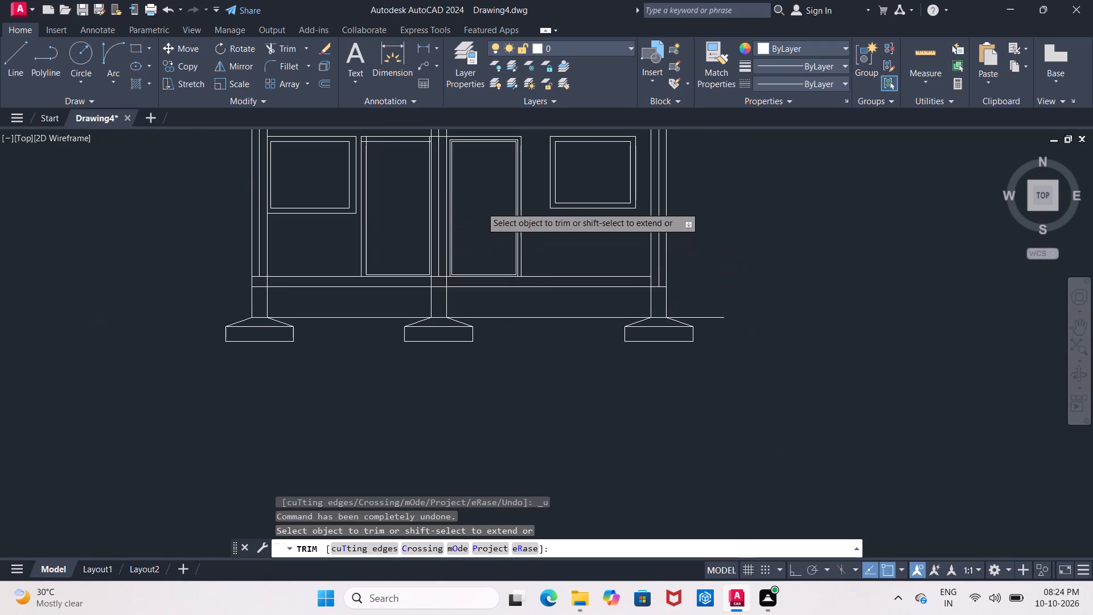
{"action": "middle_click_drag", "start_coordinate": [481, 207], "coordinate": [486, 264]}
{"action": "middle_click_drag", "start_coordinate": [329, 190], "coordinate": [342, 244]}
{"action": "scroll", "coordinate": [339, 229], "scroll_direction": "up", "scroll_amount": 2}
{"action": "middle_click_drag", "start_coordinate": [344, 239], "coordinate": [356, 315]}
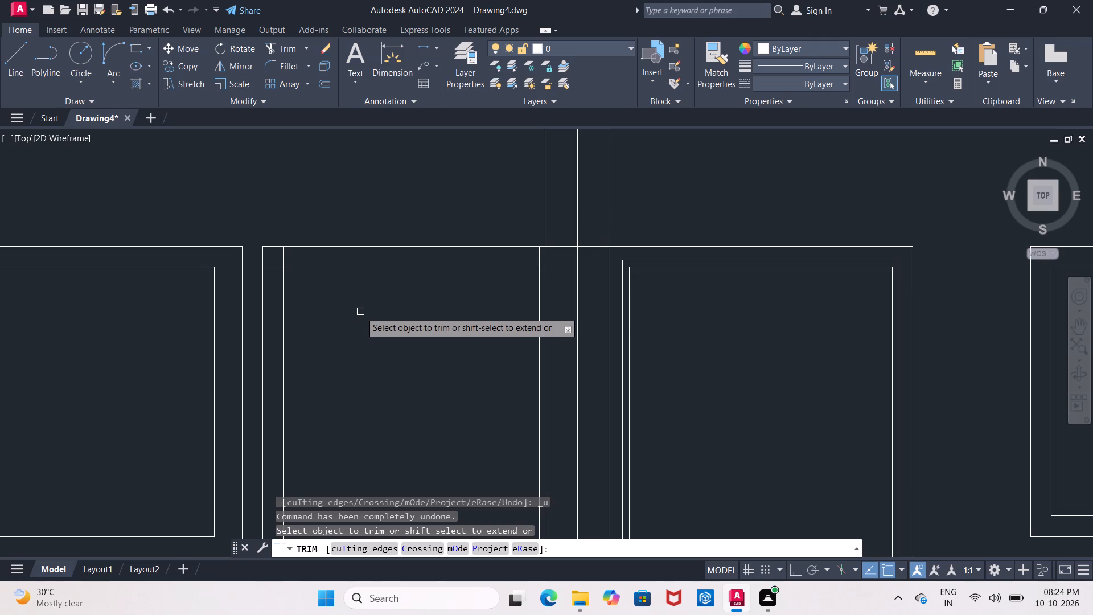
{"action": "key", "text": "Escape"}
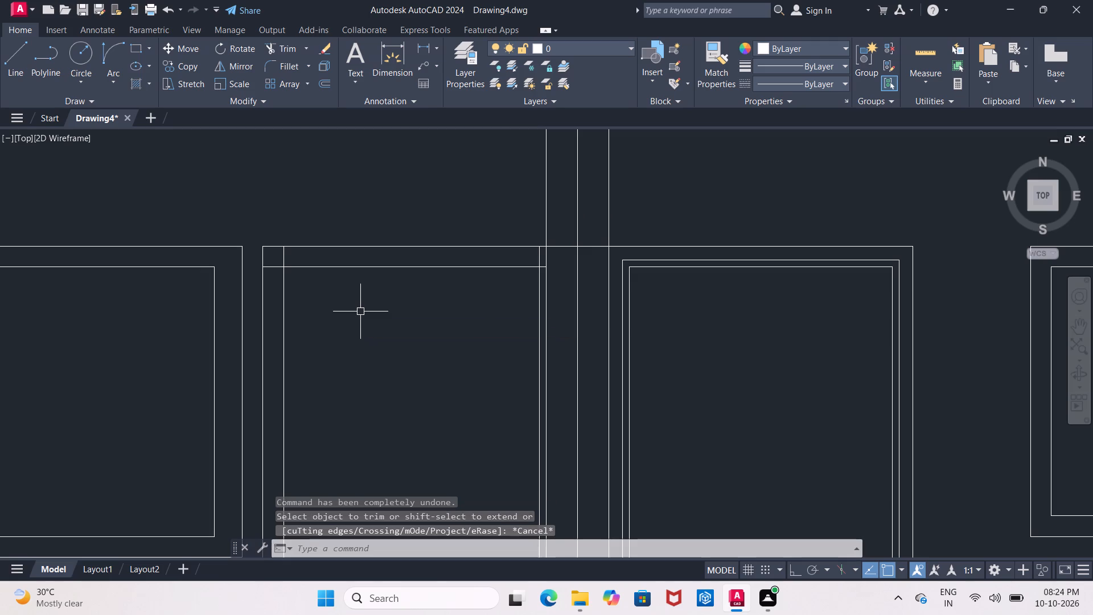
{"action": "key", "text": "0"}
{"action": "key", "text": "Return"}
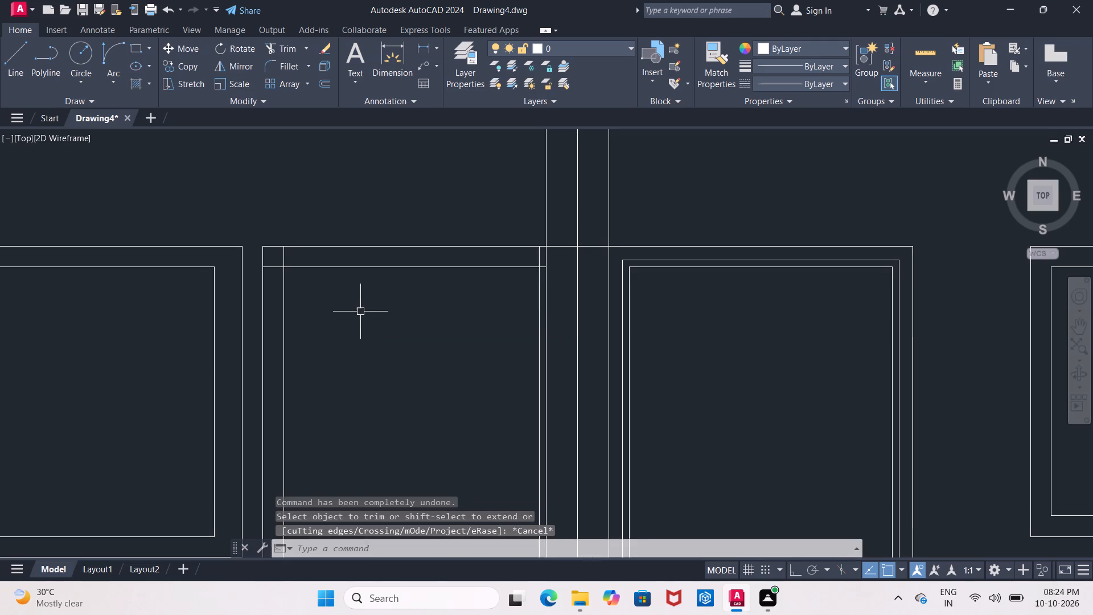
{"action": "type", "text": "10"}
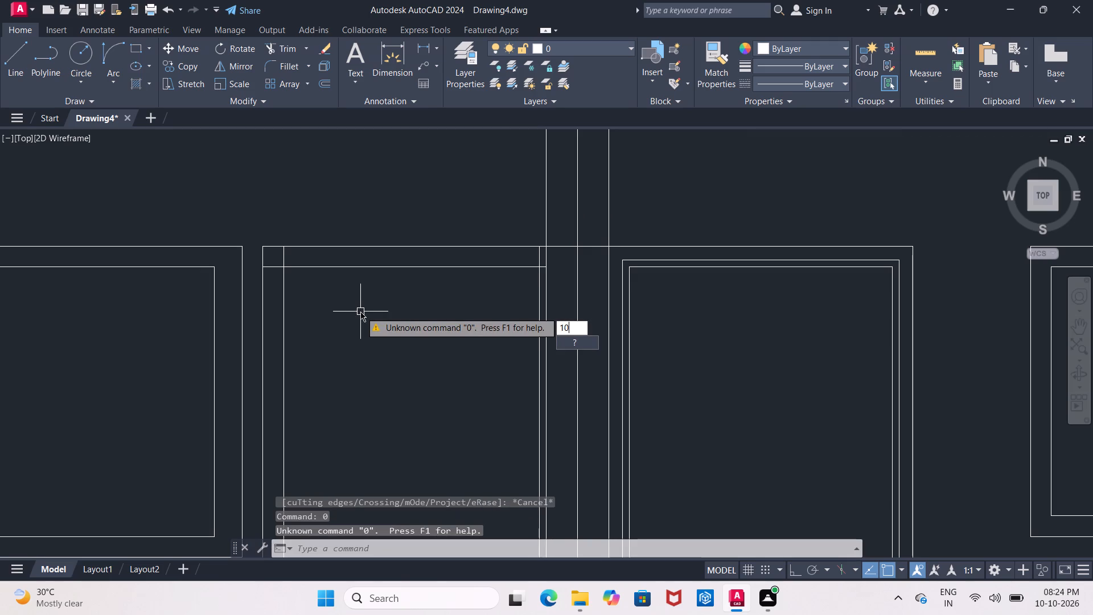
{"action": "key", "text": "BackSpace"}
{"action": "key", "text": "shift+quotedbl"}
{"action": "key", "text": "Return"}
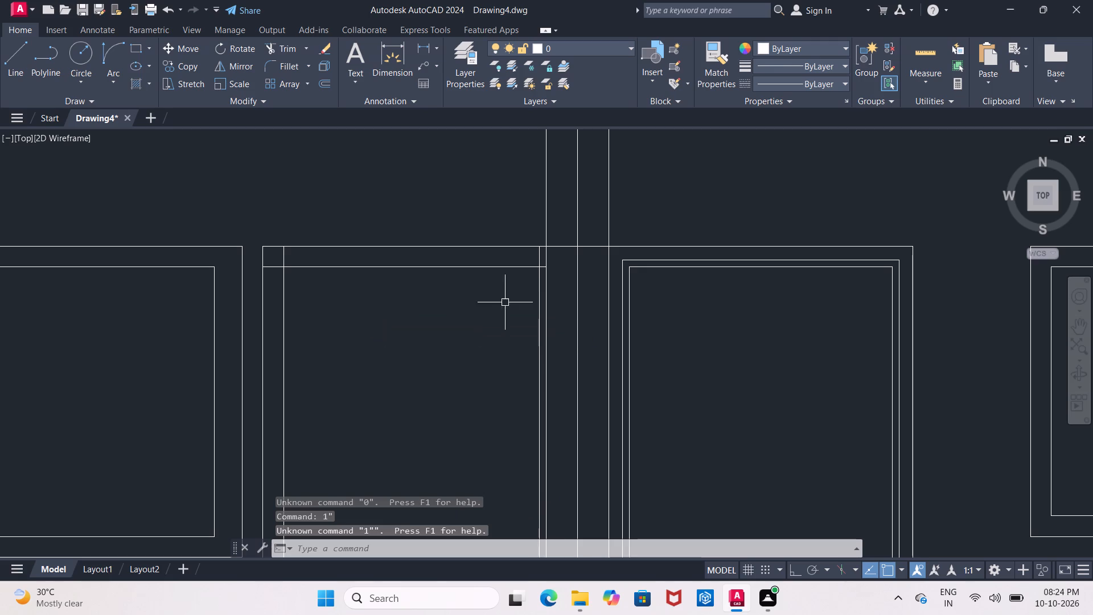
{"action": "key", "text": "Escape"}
Offset the inner top frame line of the opening left of the middle wall 1" upward.
{"action": "type", "text": "o'"}
{"action": "key", "text": "BackSpace"}
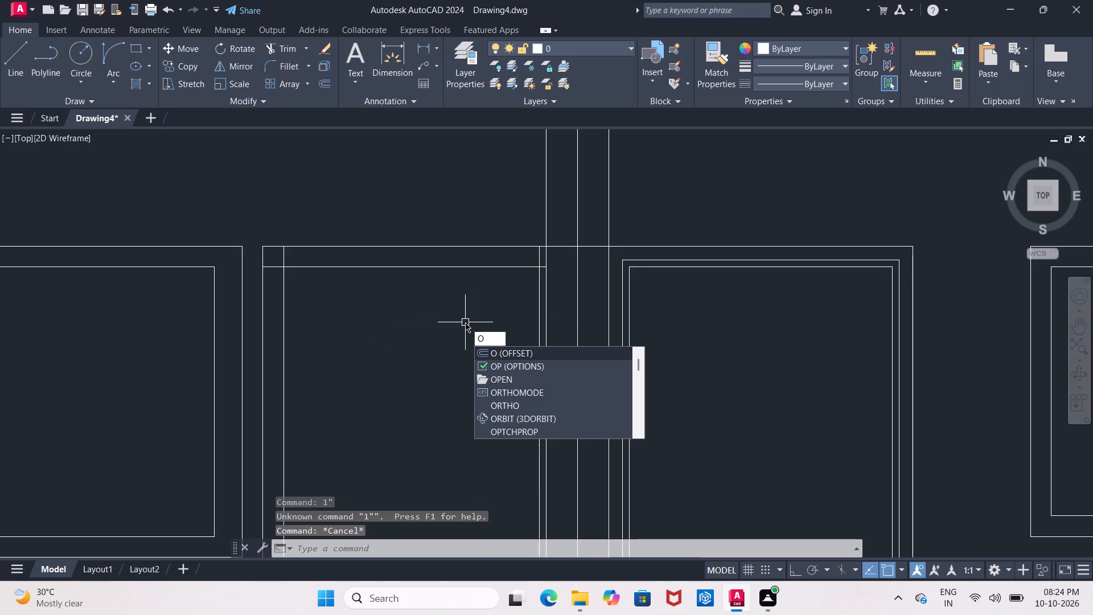
{"action": "key", "text": "Return"}
{"action": "type", "text": "1\""}
{"action": "key", "text": "Return"}
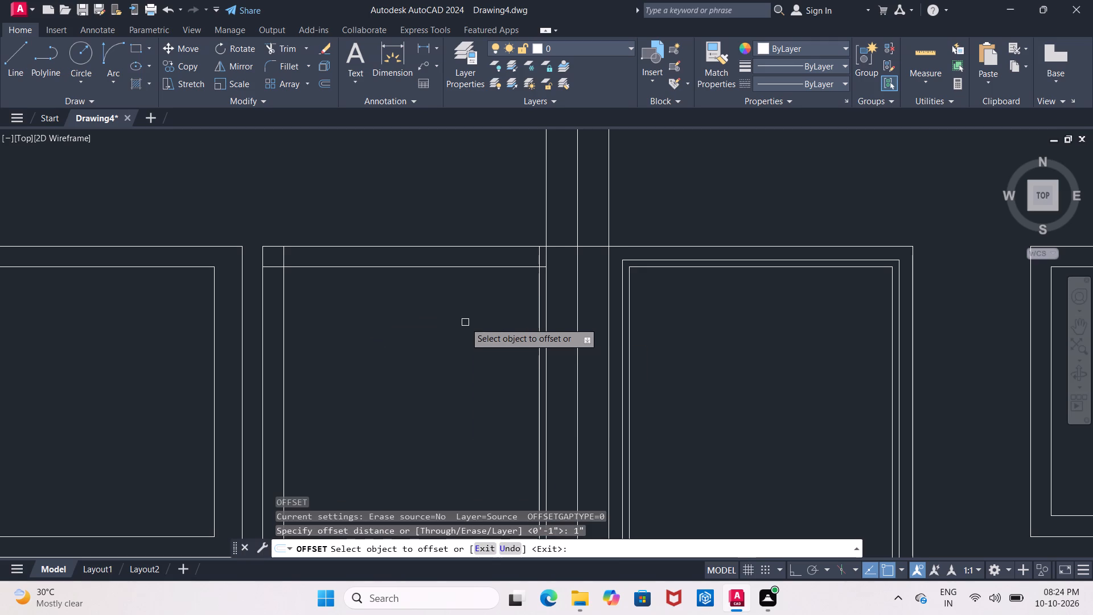
{"action": "left_click", "coordinate": [430, 268]}
{"action": "left_click", "coordinate": [430, 255]}
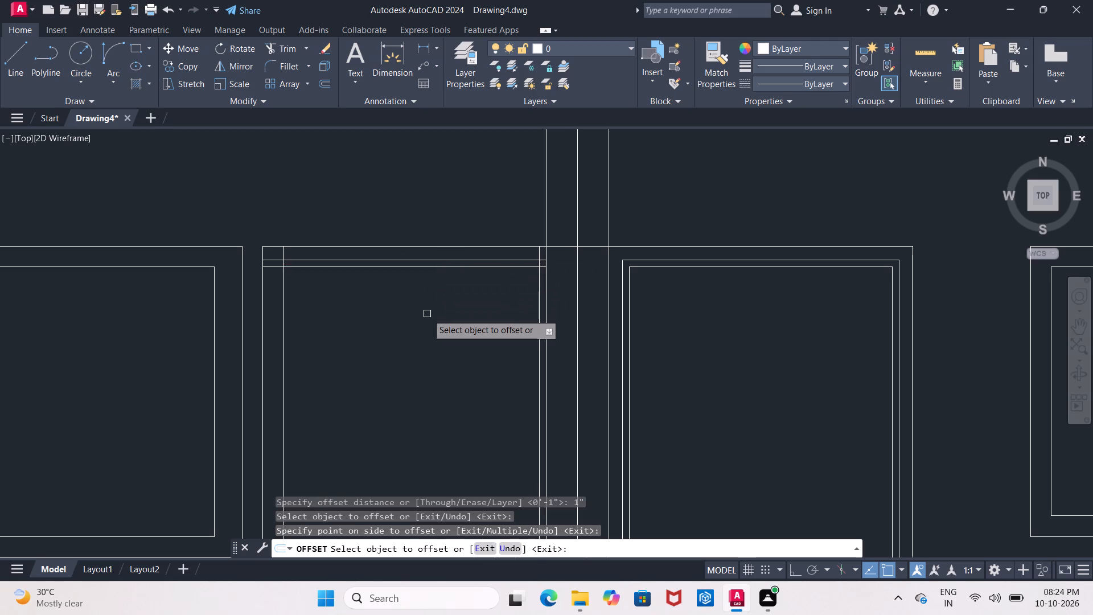
{"action": "key", "text": "Escape"}
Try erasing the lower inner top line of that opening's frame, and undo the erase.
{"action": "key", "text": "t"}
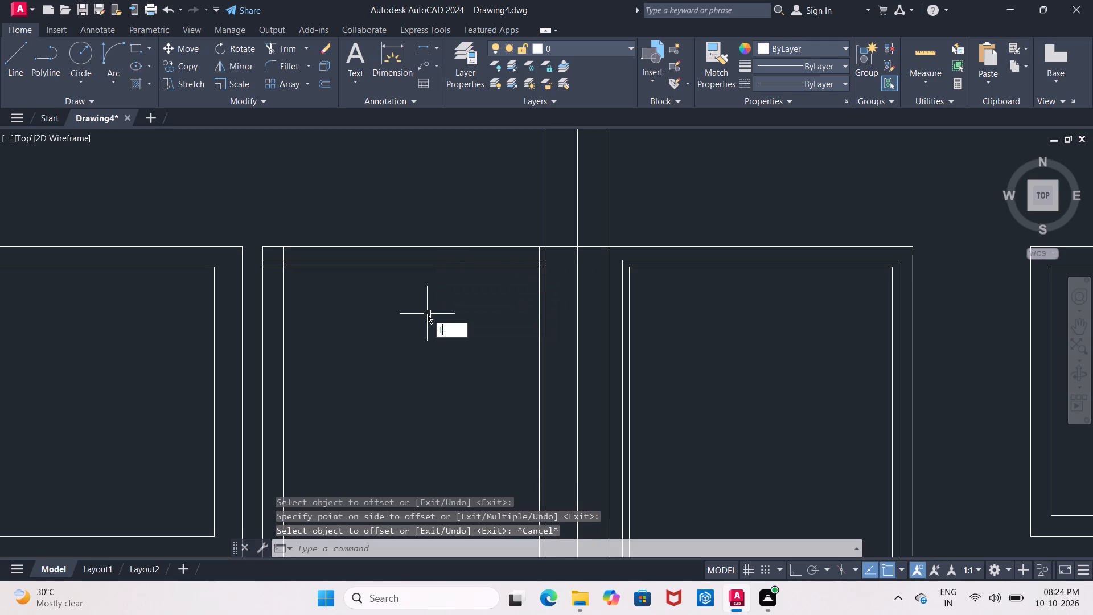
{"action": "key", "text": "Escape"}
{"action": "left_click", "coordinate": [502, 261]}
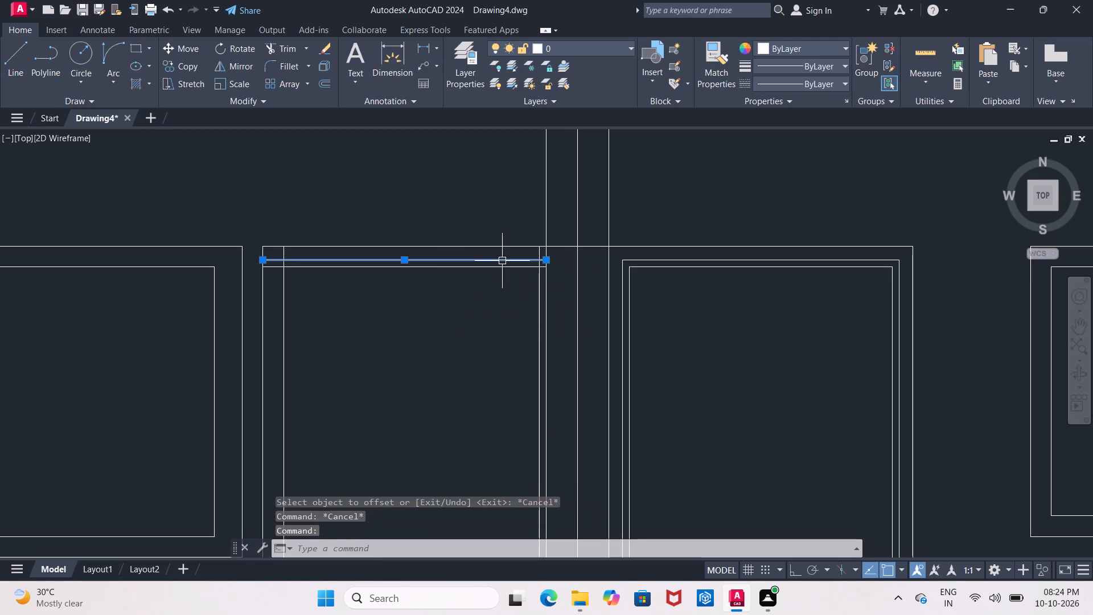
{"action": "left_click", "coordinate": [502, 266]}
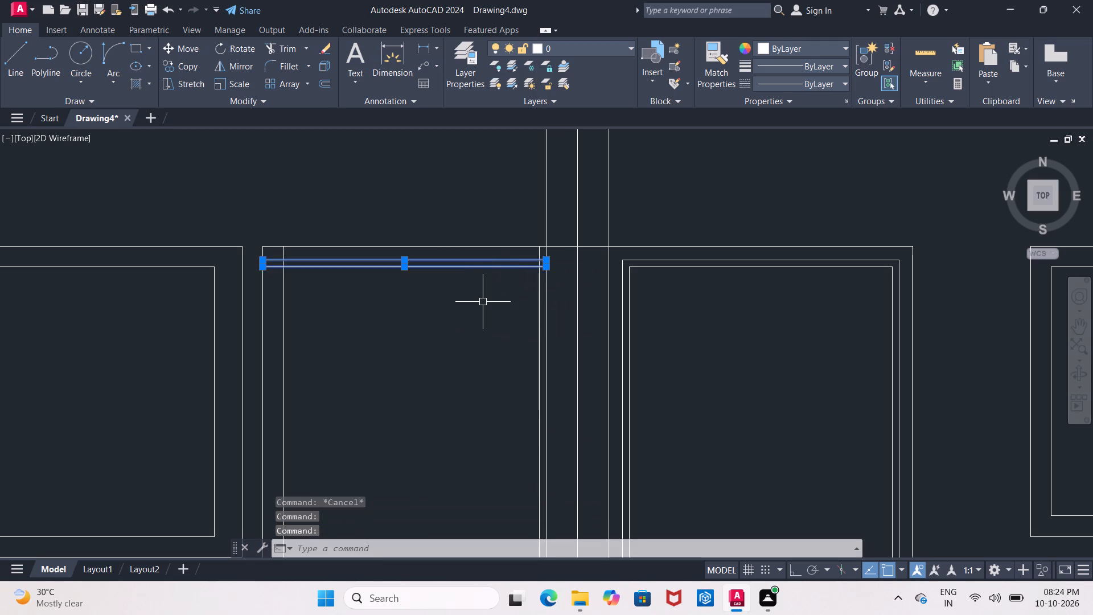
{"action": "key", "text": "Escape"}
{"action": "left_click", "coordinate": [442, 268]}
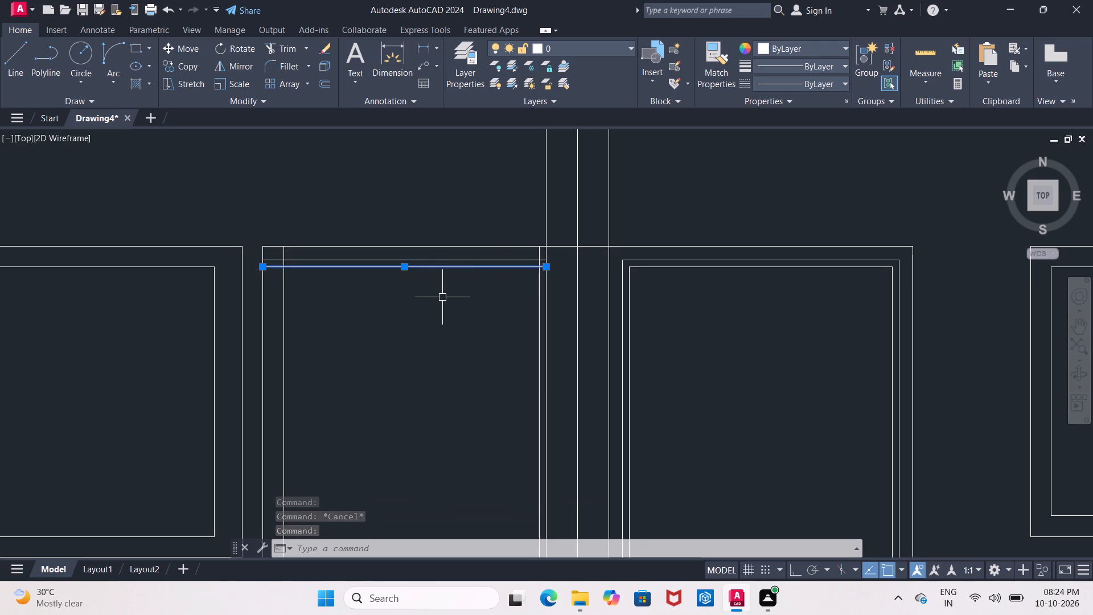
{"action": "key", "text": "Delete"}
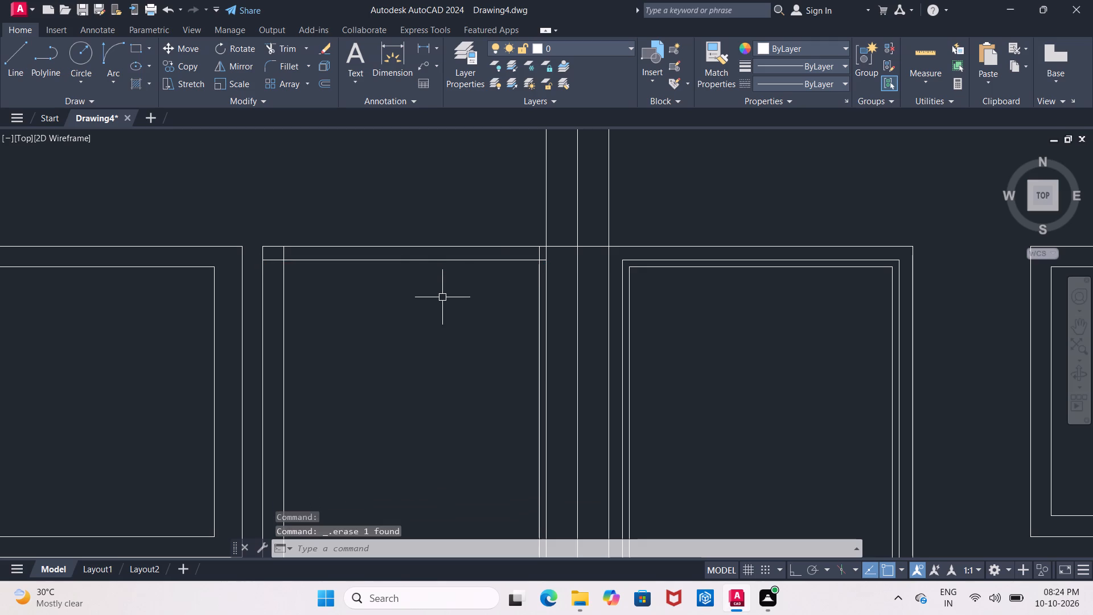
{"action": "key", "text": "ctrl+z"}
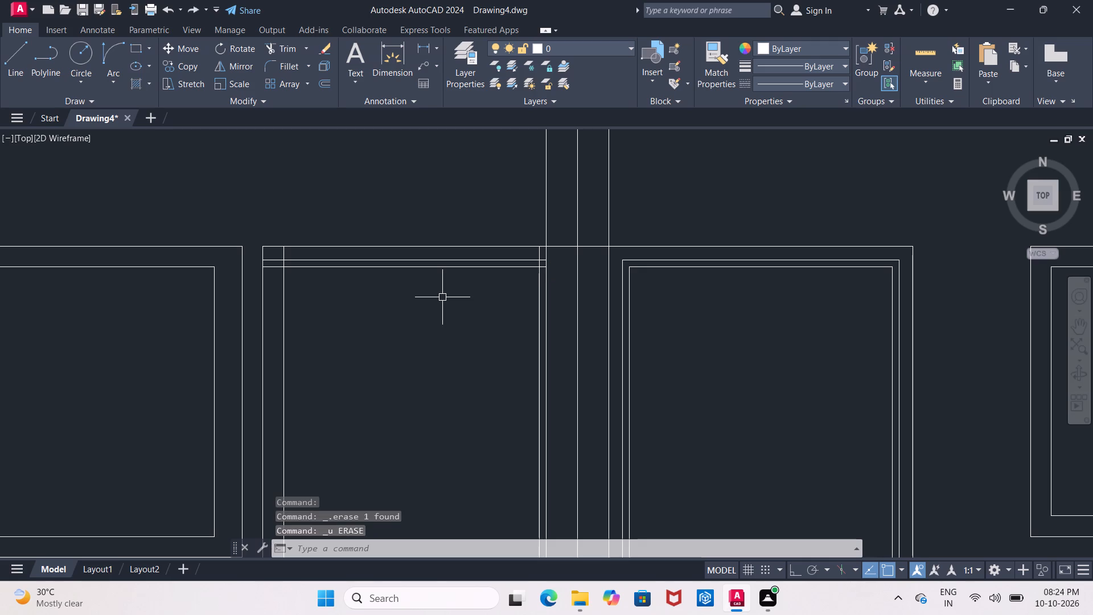
Regenerate the drawing display.
{"action": "type", "text": "re"}
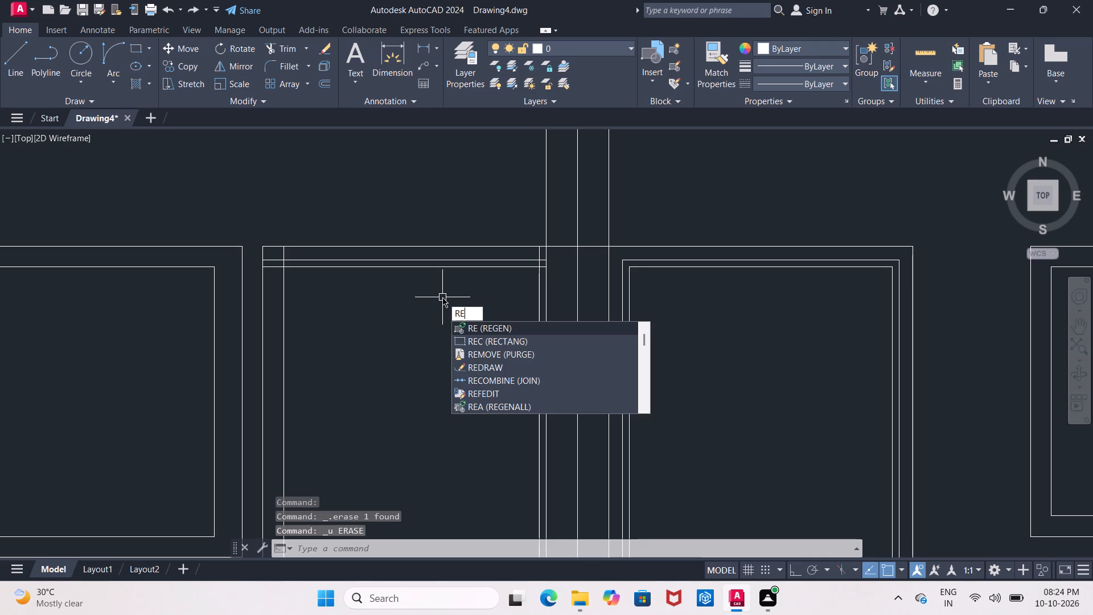
{"action": "key", "text": "Return"}
{"action": "key", "text": "Return"}
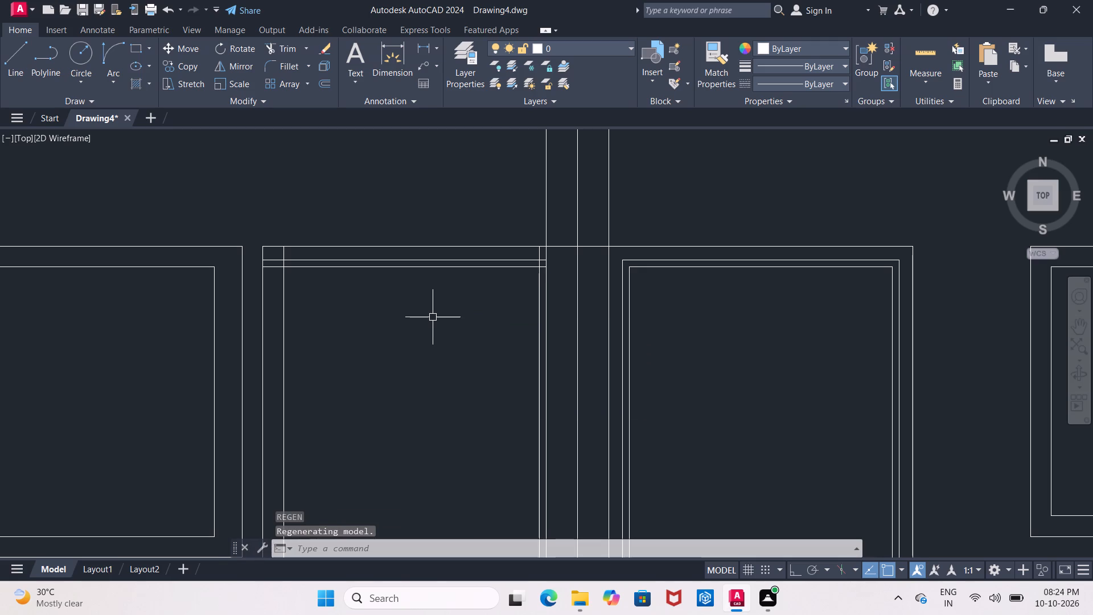
{"action": "key", "text": "Escape"}
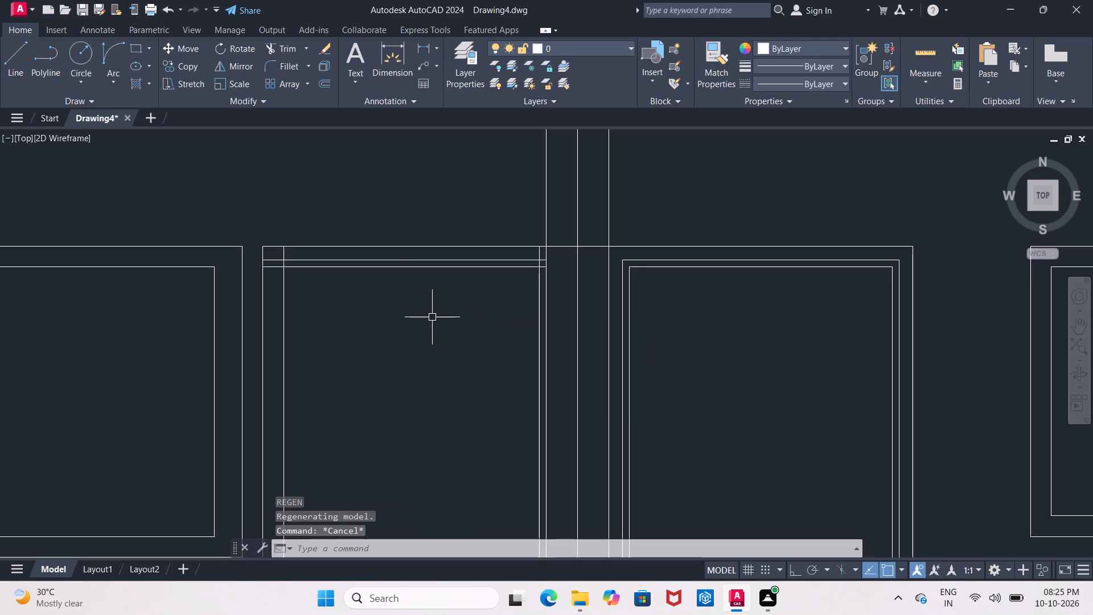
Offset the opening's inner left frame line 1" outward, toward the outer frame line.
{"action": "key", "text": "o"}
{"action": "key", "text": "Return"}
{"action": "type", "text": "1\""}
{"action": "key", "text": "Return"}
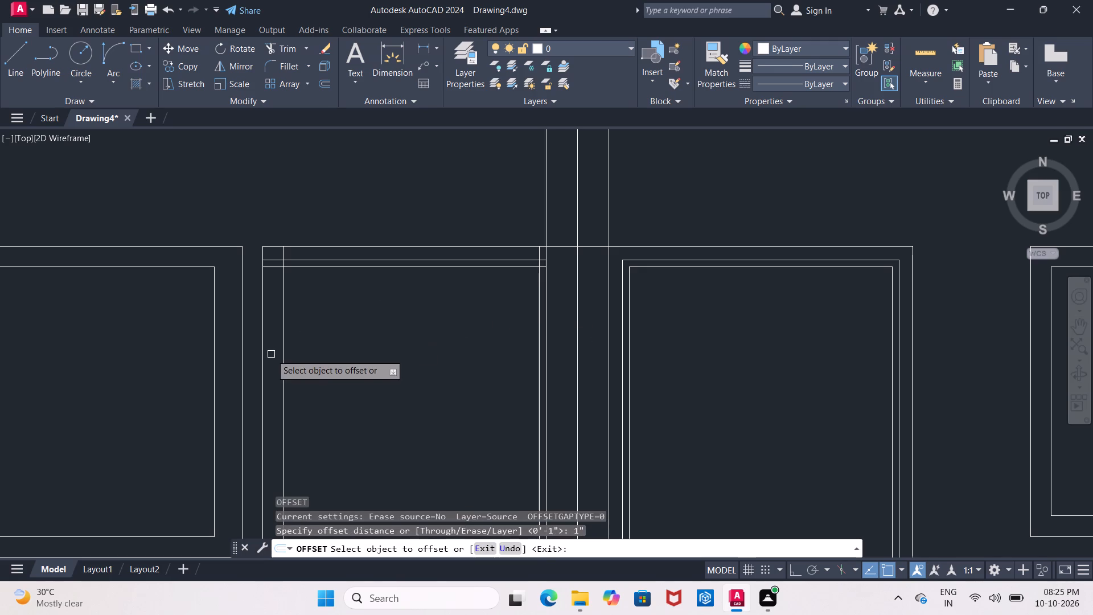
{"action": "left_click", "coordinate": [285, 360]}
{"action": "left_click", "coordinate": [274, 361]}
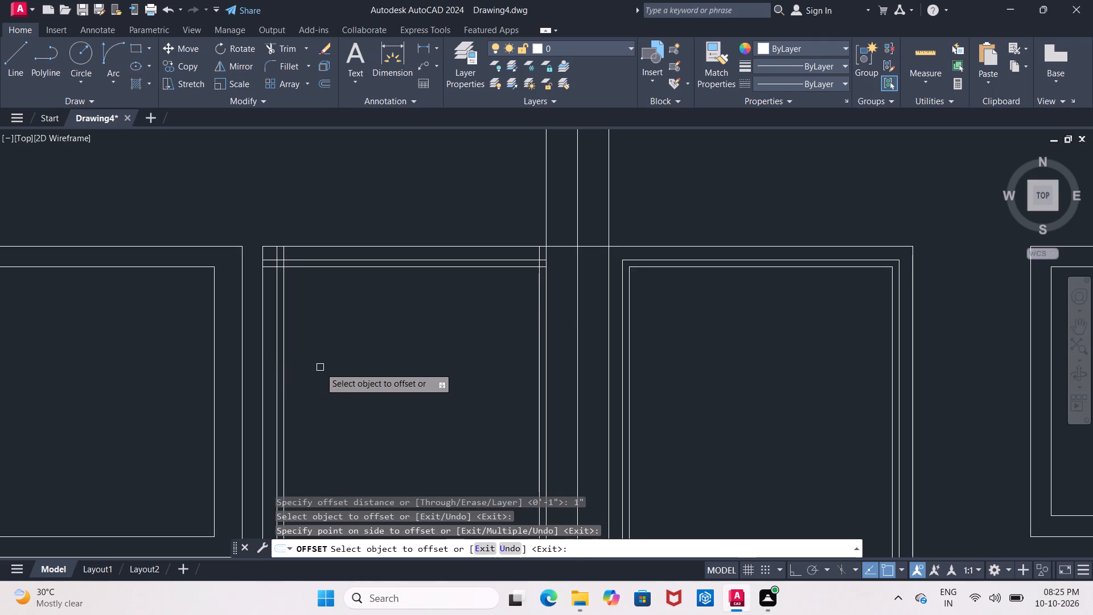
{"action": "key", "text": "Escape"}
Trim the overlapping ends of both inner frame line pairs at the opening's top-left corner to form clean nested corners.
{"action": "type", "text": "tr"}
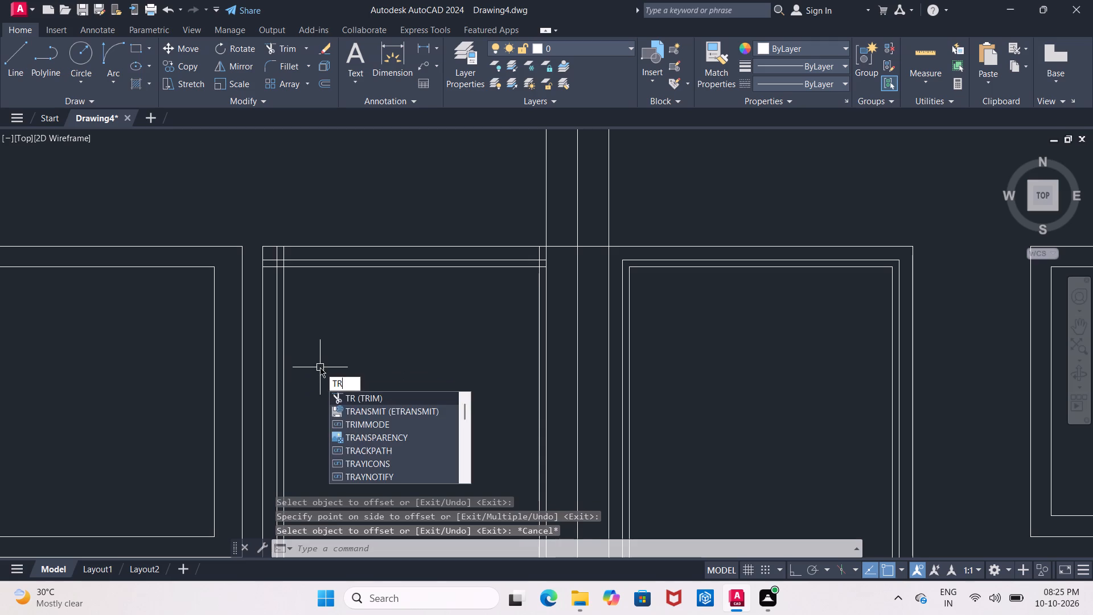
{"action": "key", "text": "Return"}
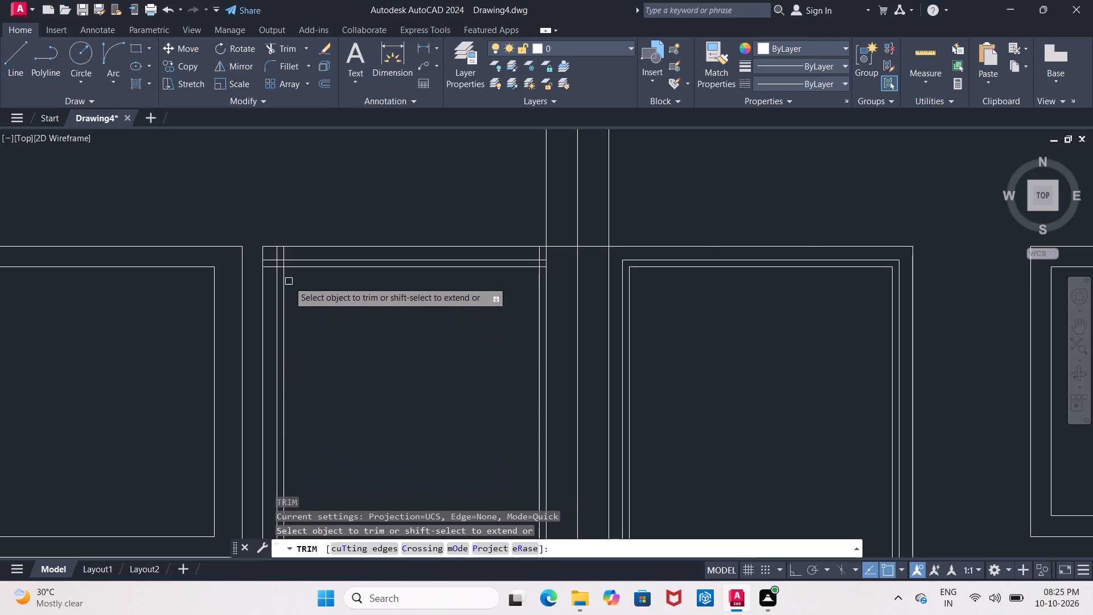
{"action": "scroll", "coordinate": [269, 248], "scroll_direction": "up", "scroll_amount": 3}
{"action": "left_click_drag", "start_coordinate": [354, 276], "coordinate": [333, 270]}
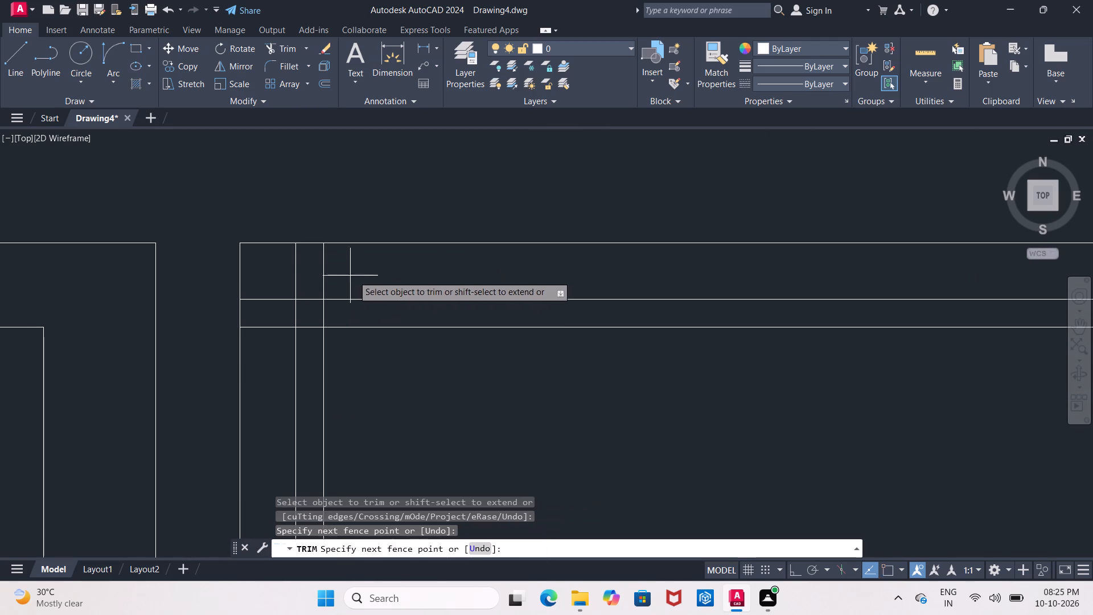
{"action": "left_click_drag", "start_coordinate": [333, 270], "coordinate": [275, 328]}
{"action": "scroll", "coordinate": [260, 339], "scroll_direction": "down", "scroll_amount": 1}
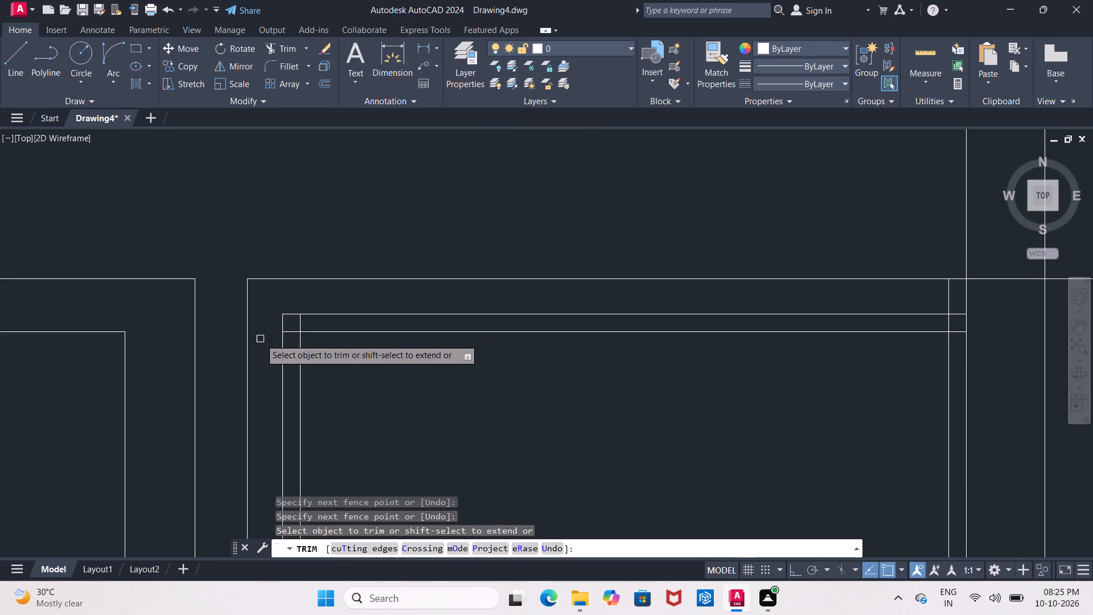
{"action": "left_click_drag", "start_coordinate": [324, 326], "coordinate": [291, 333]}
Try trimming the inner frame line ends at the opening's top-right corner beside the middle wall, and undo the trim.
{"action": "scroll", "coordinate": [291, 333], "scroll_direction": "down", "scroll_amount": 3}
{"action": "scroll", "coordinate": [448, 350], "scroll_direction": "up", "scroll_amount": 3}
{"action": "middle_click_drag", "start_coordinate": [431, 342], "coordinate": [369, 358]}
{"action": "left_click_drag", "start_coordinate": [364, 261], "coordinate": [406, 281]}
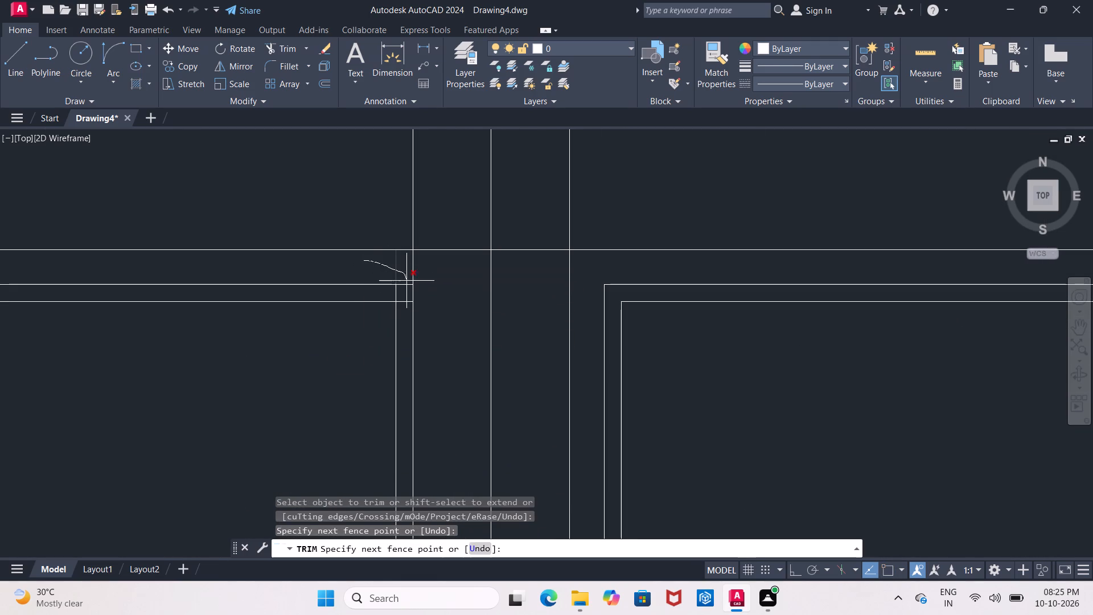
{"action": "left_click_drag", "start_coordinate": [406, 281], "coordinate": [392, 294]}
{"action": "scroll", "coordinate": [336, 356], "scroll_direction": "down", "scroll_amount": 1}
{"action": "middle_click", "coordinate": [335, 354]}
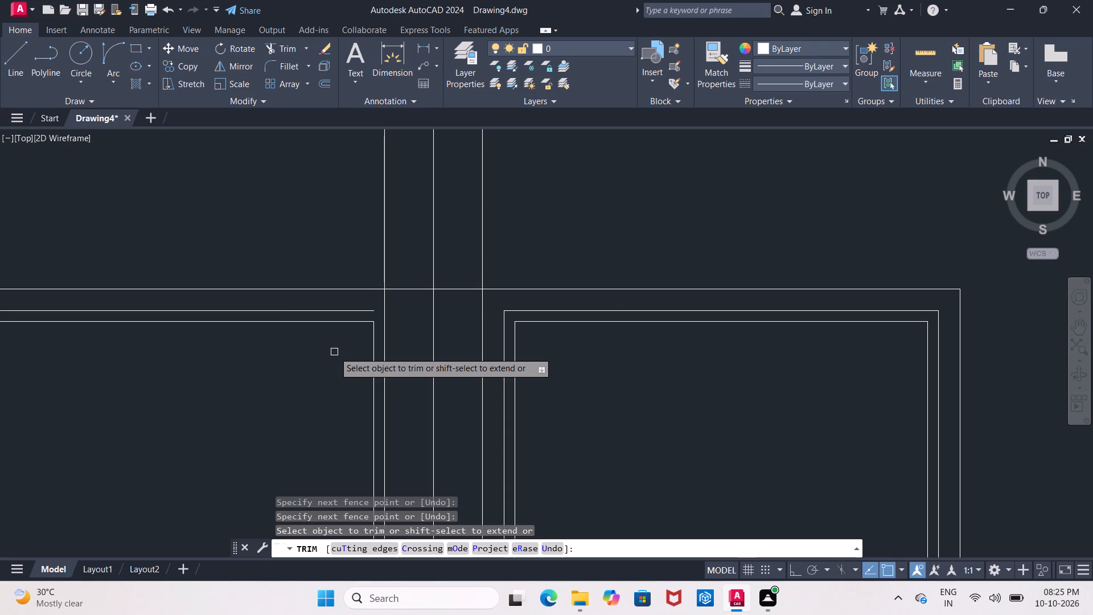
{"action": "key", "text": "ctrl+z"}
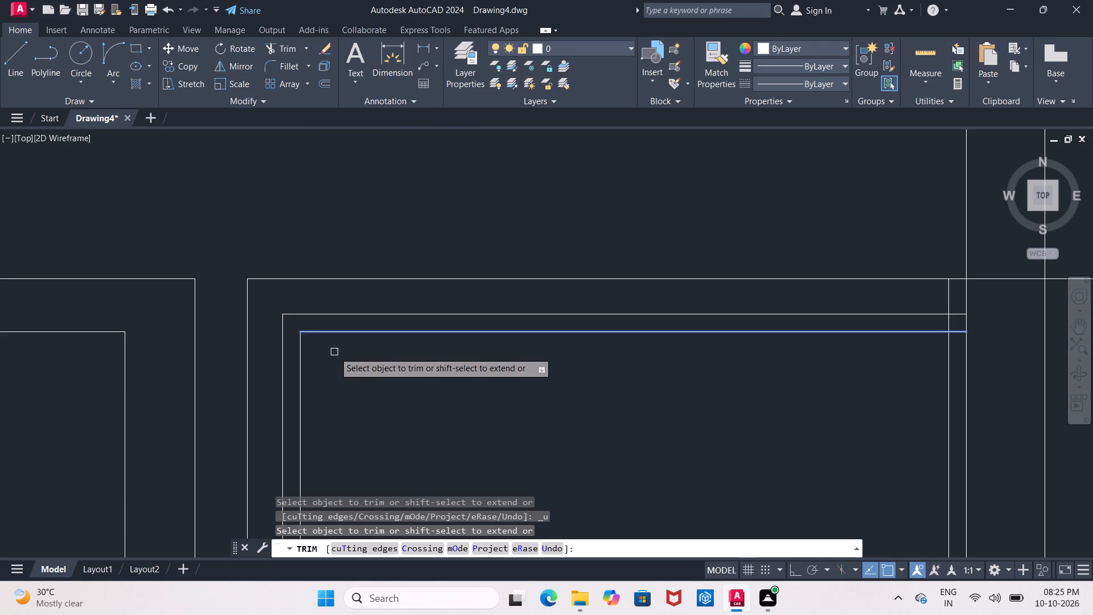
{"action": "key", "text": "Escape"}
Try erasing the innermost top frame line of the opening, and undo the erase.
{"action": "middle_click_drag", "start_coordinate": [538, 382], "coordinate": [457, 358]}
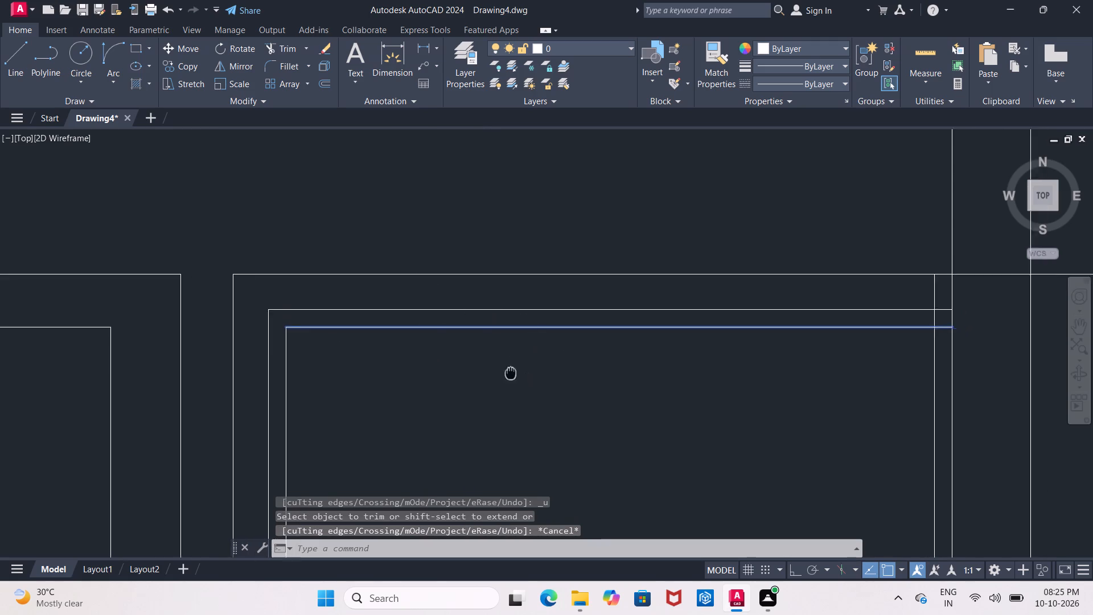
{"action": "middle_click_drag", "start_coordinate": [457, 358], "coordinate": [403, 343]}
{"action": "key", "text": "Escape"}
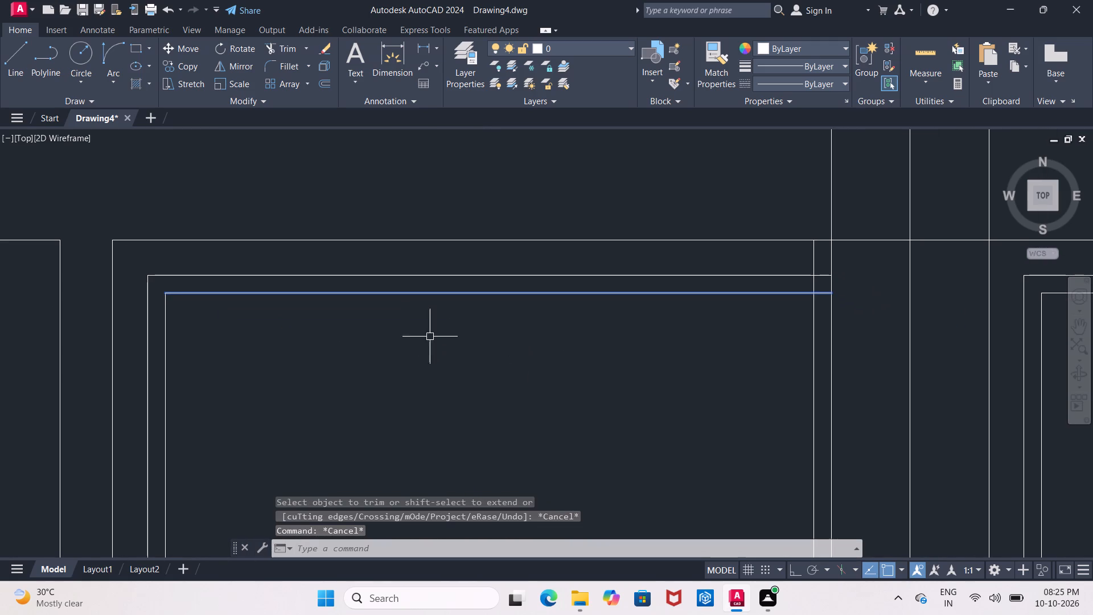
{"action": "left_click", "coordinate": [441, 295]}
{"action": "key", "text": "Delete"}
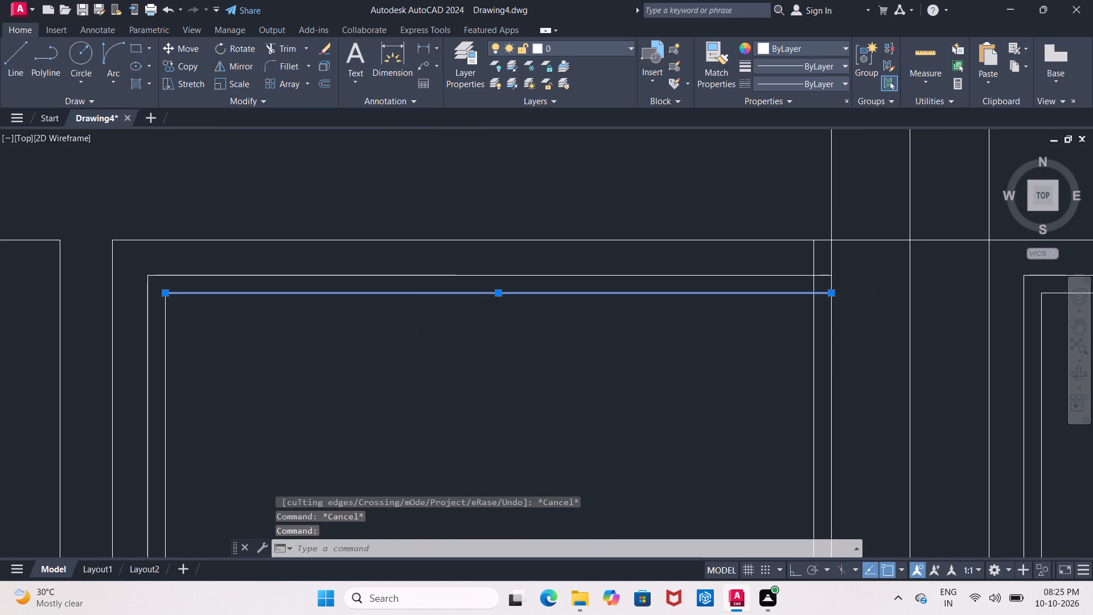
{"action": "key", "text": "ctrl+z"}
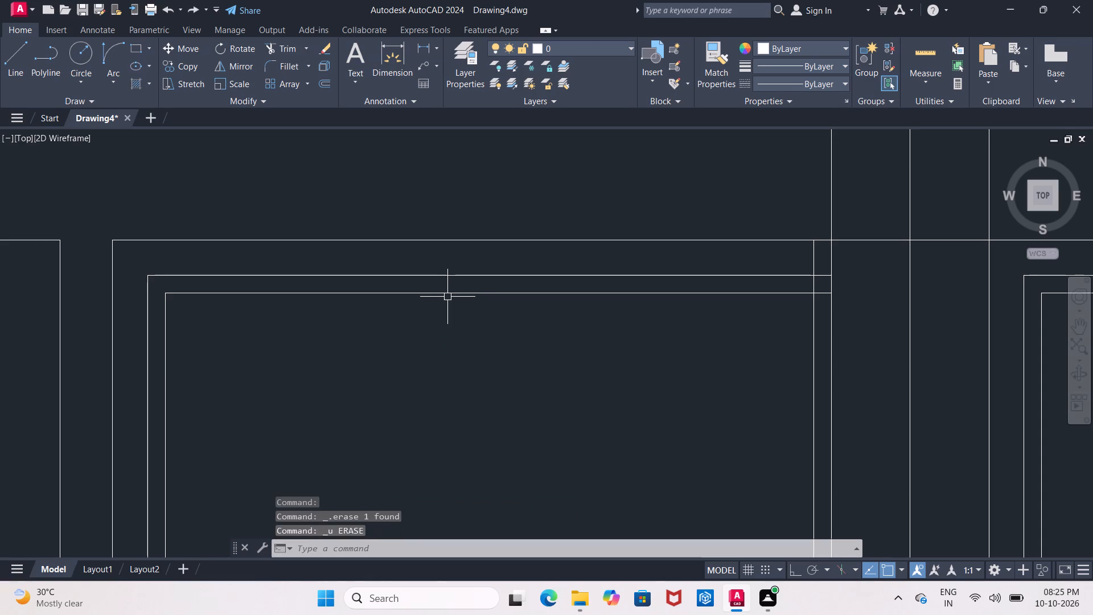
Trim the overlapping inner frame line ends at the opening's top-right corner beside the middle wall into a clean corner.
{"action": "type", "text": "5r"}
{"action": "key", "text": "BackSpace"}
{"action": "key", "text": "BackSpace"}
{"action": "type", "text": "tr"}
{"action": "key", "text": "Return"}
{"action": "key", "text": "Return"}
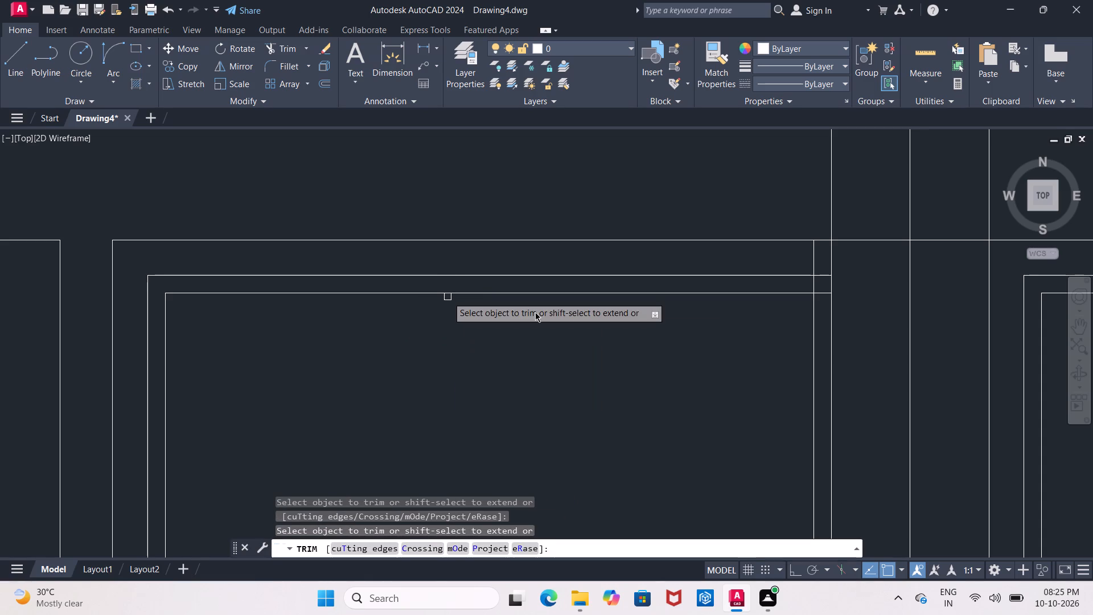
{"action": "left_click", "coordinate": [808, 264]}
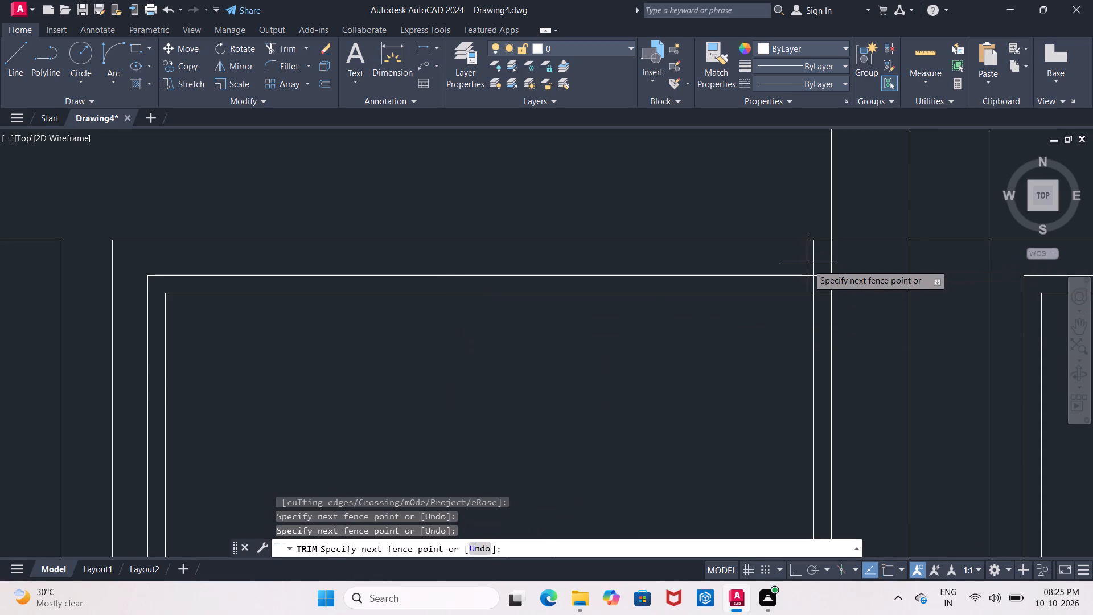
{"action": "left_click", "coordinate": [817, 264]}
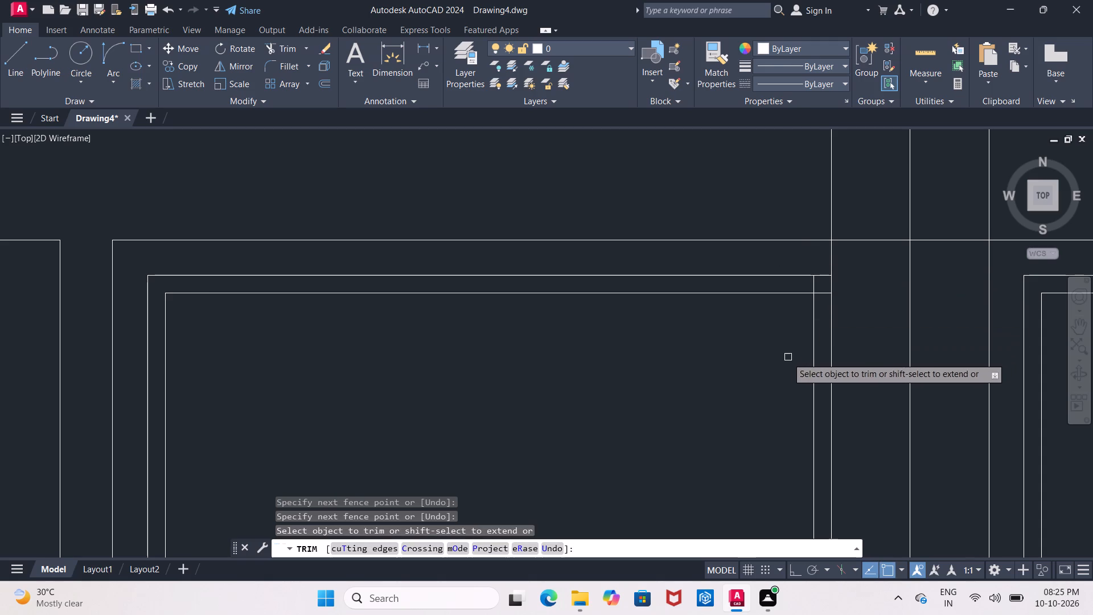
{"action": "middle_click_drag", "start_coordinate": [776, 359], "coordinate": [718, 358]}
{"action": "left_click", "coordinate": [757, 283]}
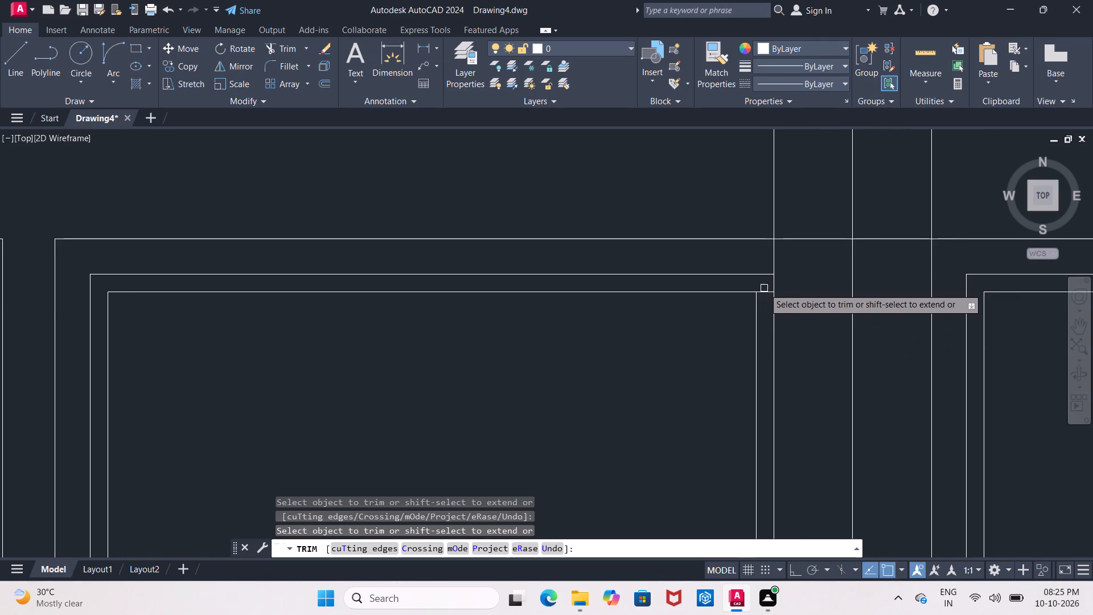
{"action": "left_click", "coordinate": [766, 296]}
{"action": "left_click", "coordinate": [766, 290]}
{"action": "scroll", "coordinate": [767, 289], "scroll_direction": "down", "scroll_amount": 3}
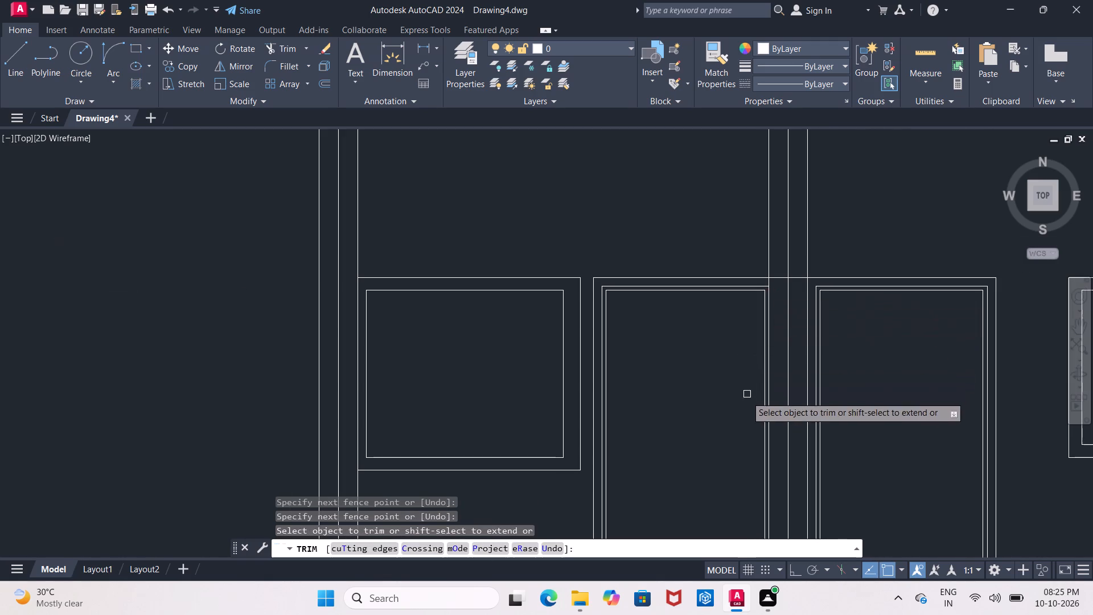
{"action": "scroll", "coordinate": [742, 403], "scroll_direction": "down", "scroll_amount": 1}
{"action": "middle_click_drag", "start_coordinate": [742, 403], "coordinate": [627, 215]}
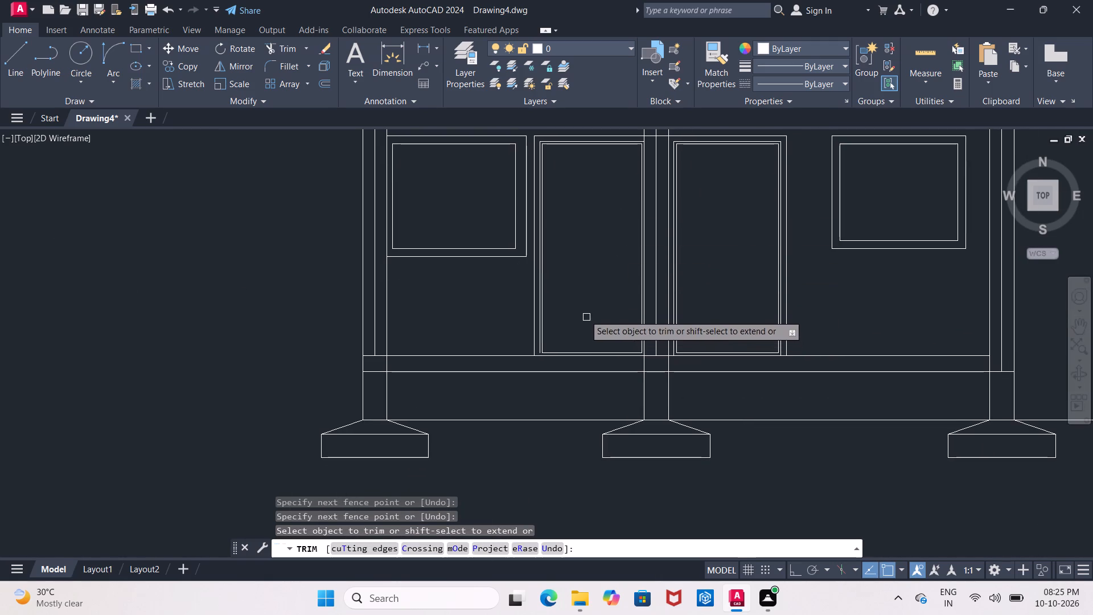
{"action": "scroll", "coordinate": [558, 329], "scroll_direction": "up", "scroll_amount": 1}
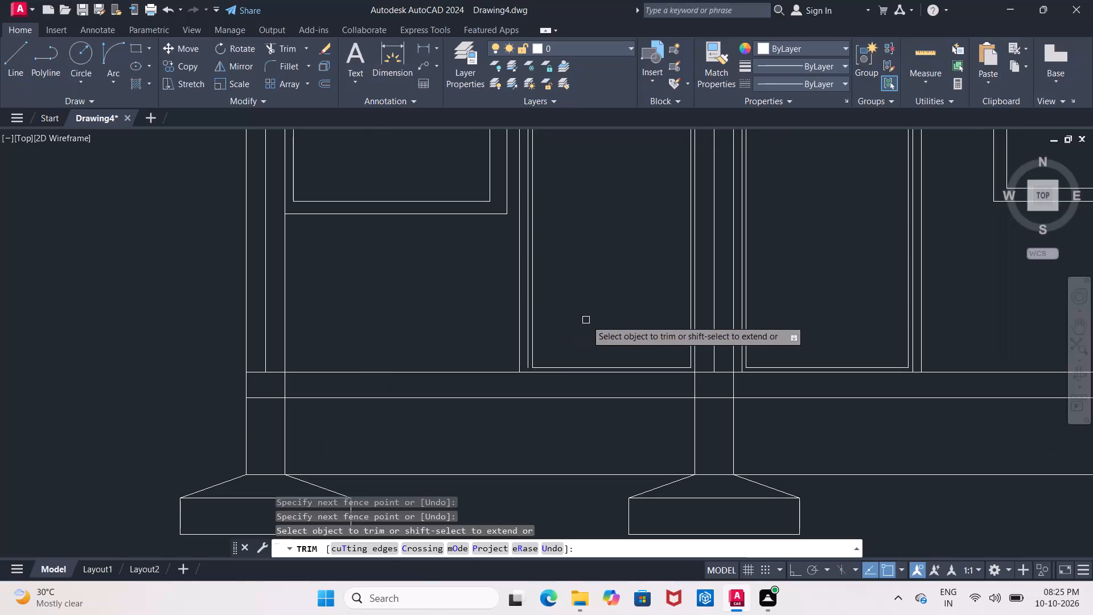
{"action": "key", "text": "Escape"}
Extend the outer of the two inner left frame lines of the opening left of the middle wall down to the floor line.
{"action": "type", "text": "es"}
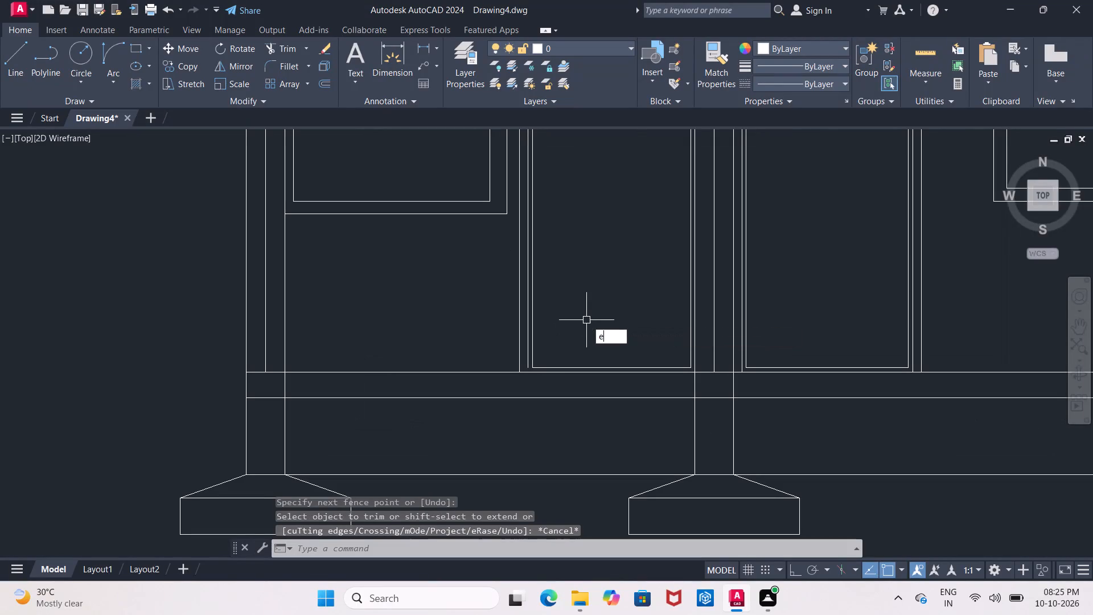
{"action": "key", "text": "BackSpace"}
{"action": "key", "text": "x"}
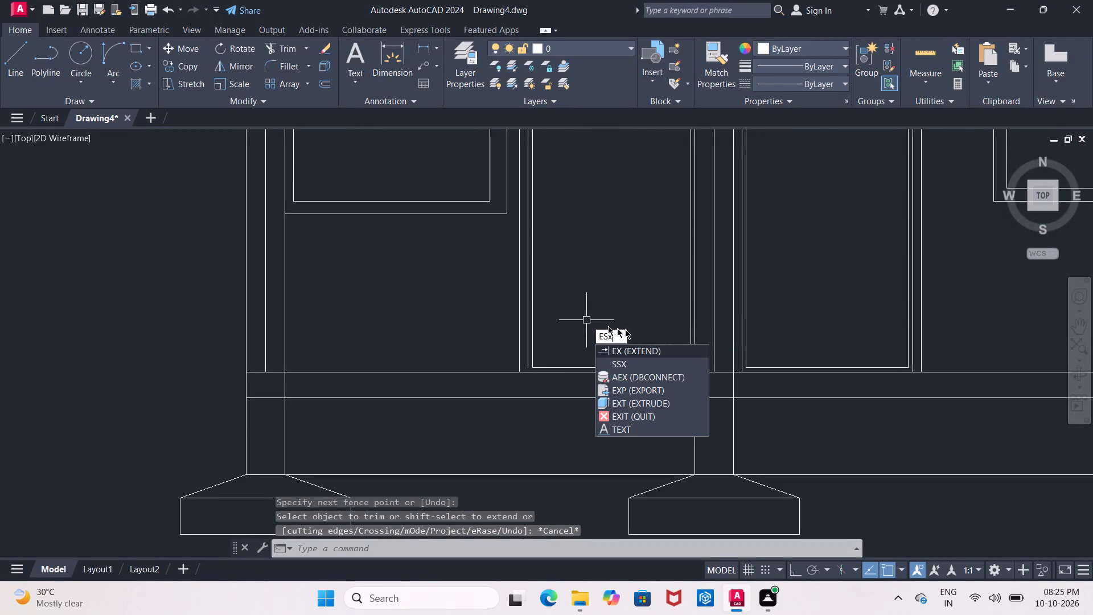
{"action": "left_click", "coordinate": [637, 351]}
{"action": "left_click", "coordinate": [526, 358]}
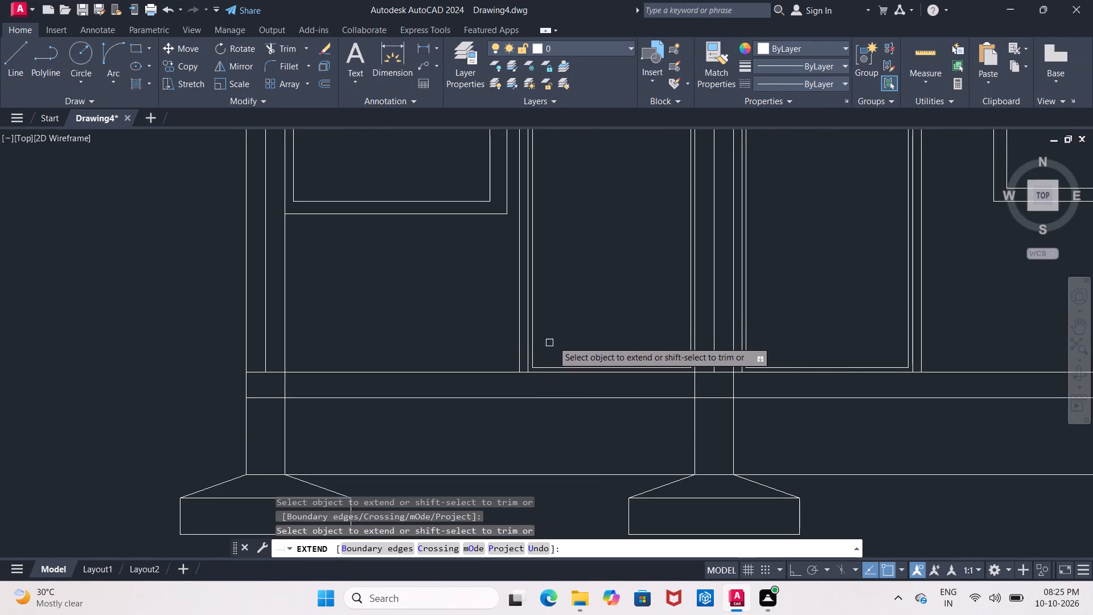
{"action": "key", "text": "Escape"}
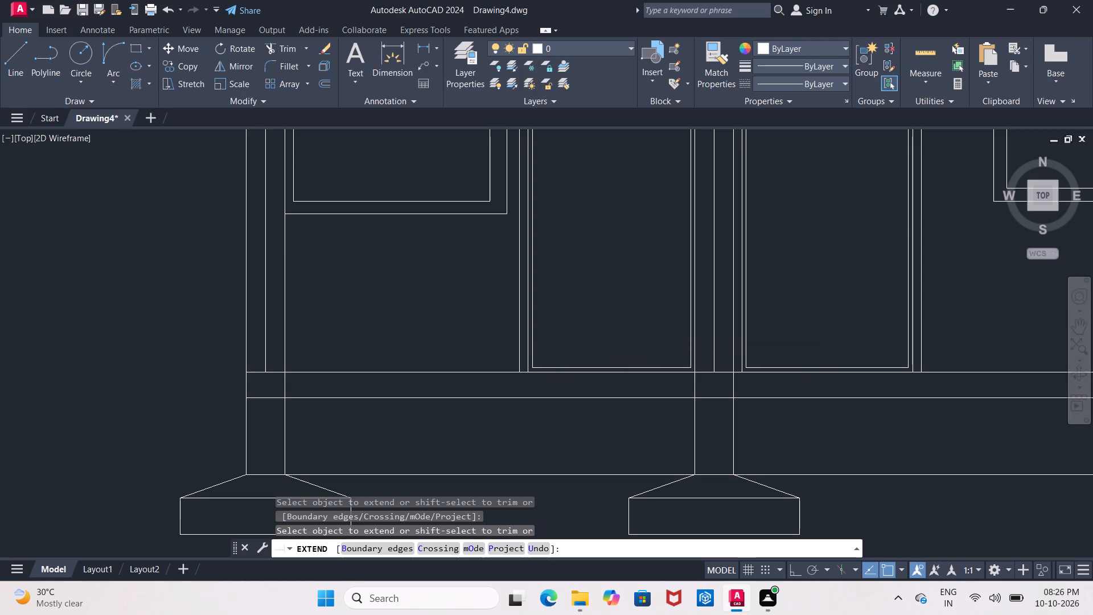
Erase the vertical centre lines inside the section's left wall and middle wall.
{"action": "scroll", "coordinate": [702, 330], "scroll_direction": "down", "scroll_amount": 1}
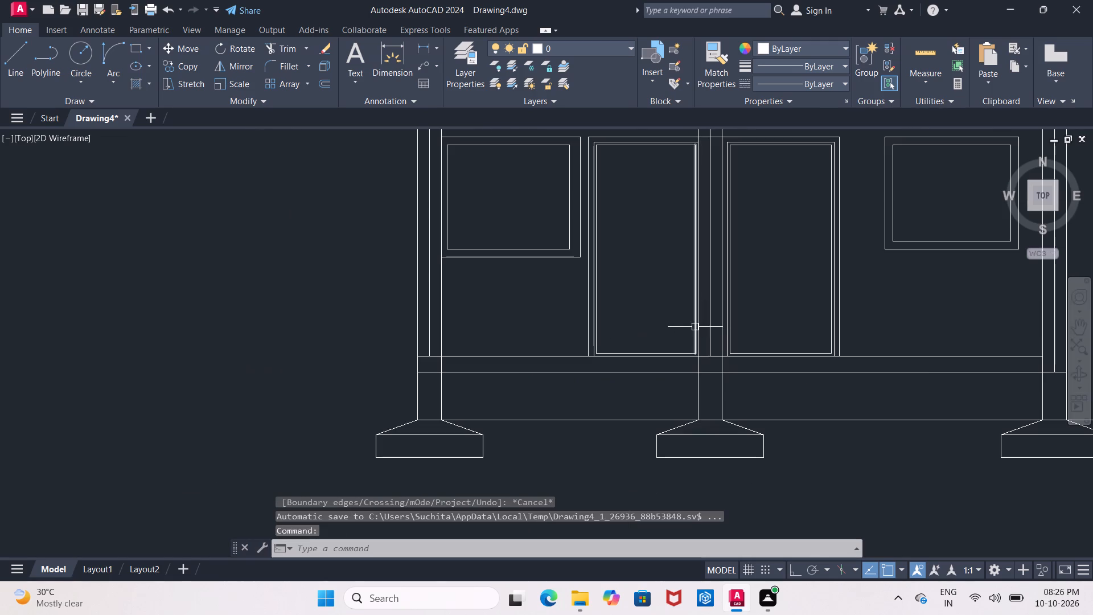
{"action": "scroll", "coordinate": [692, 326], "scroll_direction": "down", "scroll_amount": 2}
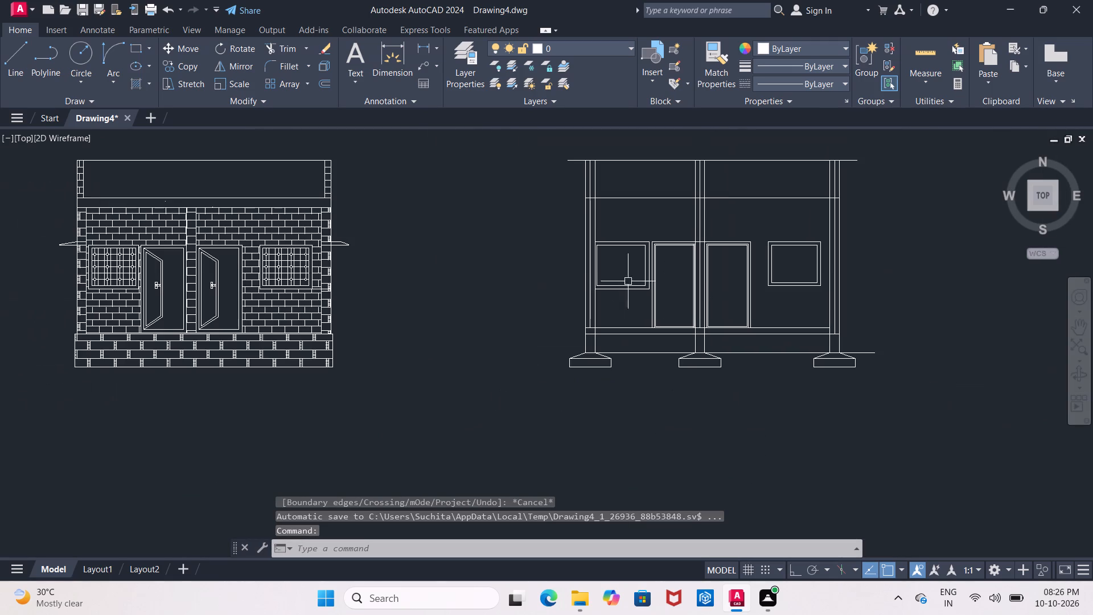
{"action": "scroll", "coordinate": [578, 229], "scroll_direction": "up", "scroll_amount": 1}
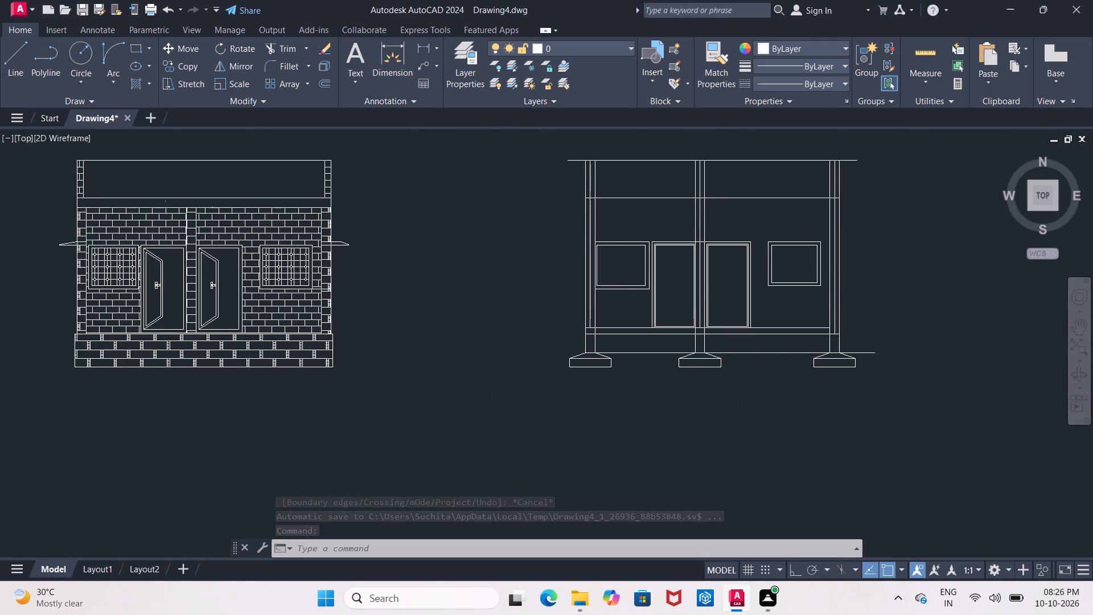
{"action": "left_click", "coordinate": [595, 218]}
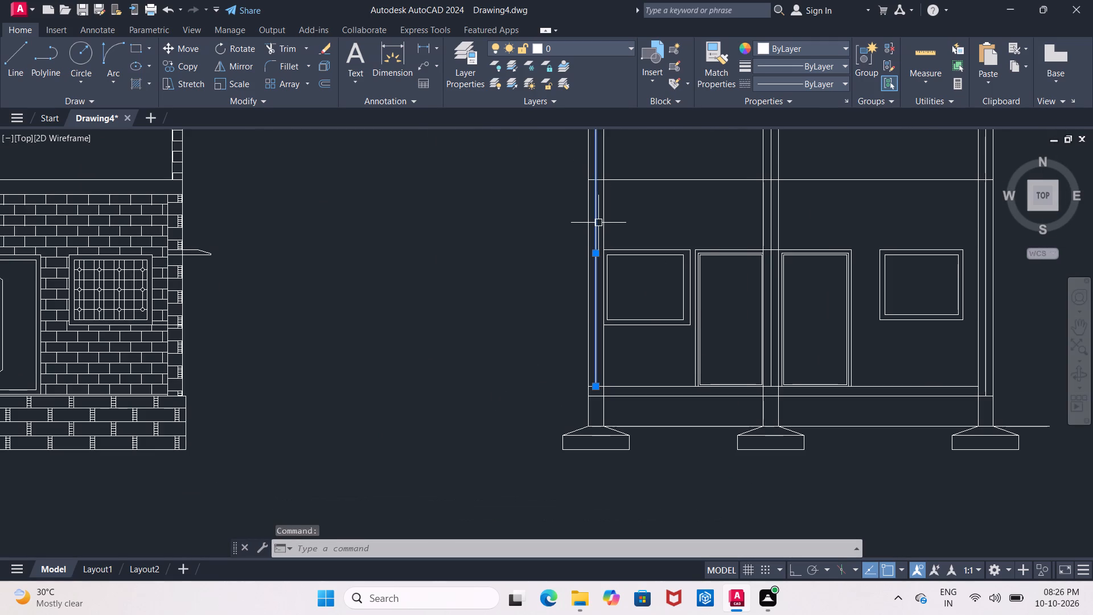
{"action": "key", "text": "Delete"}
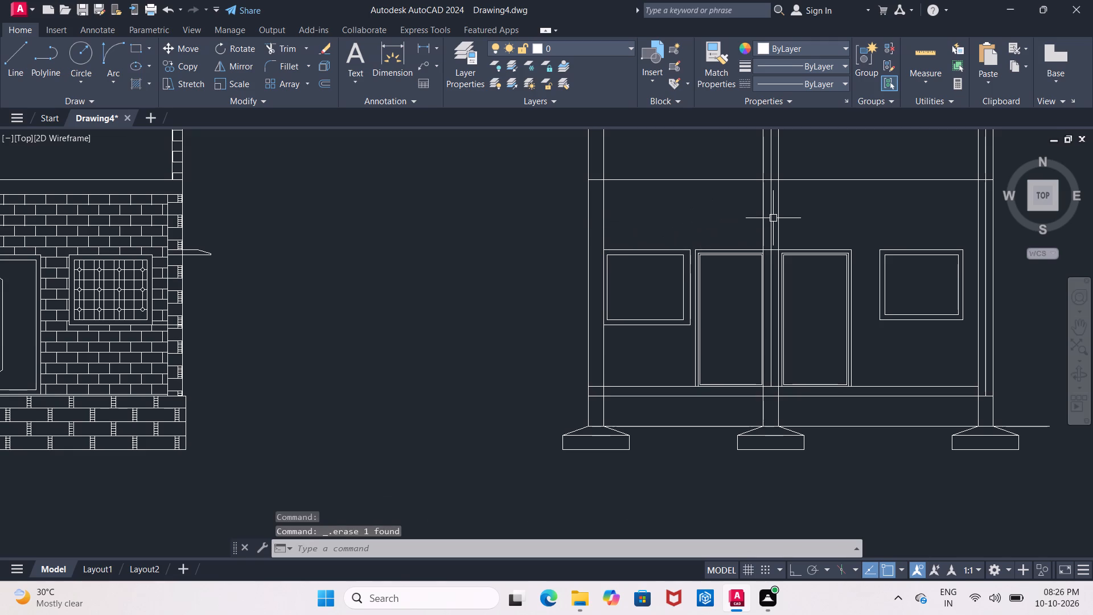
{"action": "left_click", "coordinate": [773, 218]}
{"action": "key", "text": "Delete"}
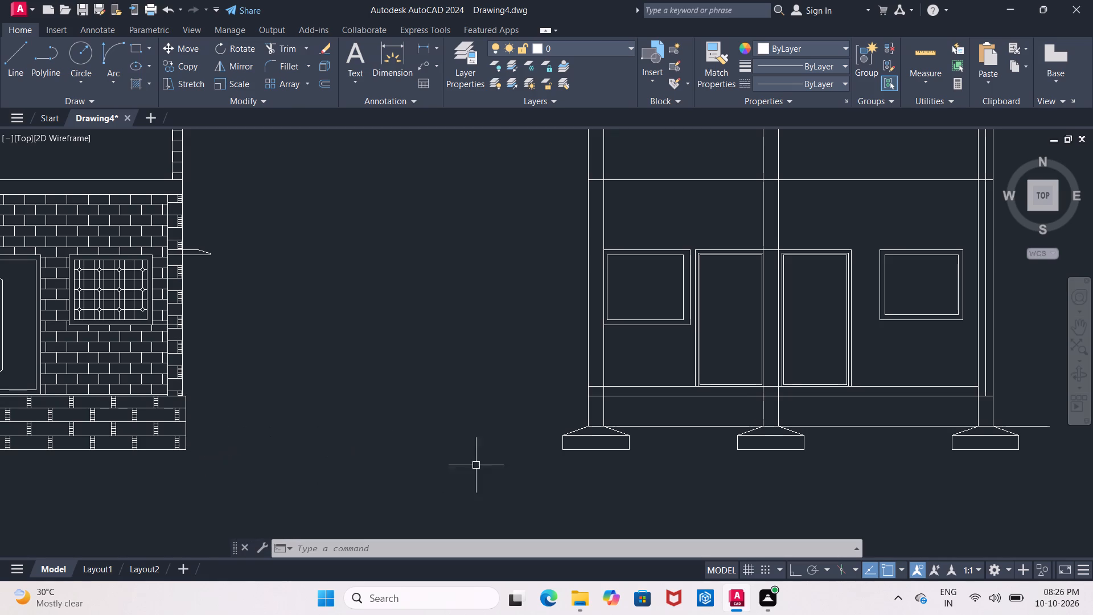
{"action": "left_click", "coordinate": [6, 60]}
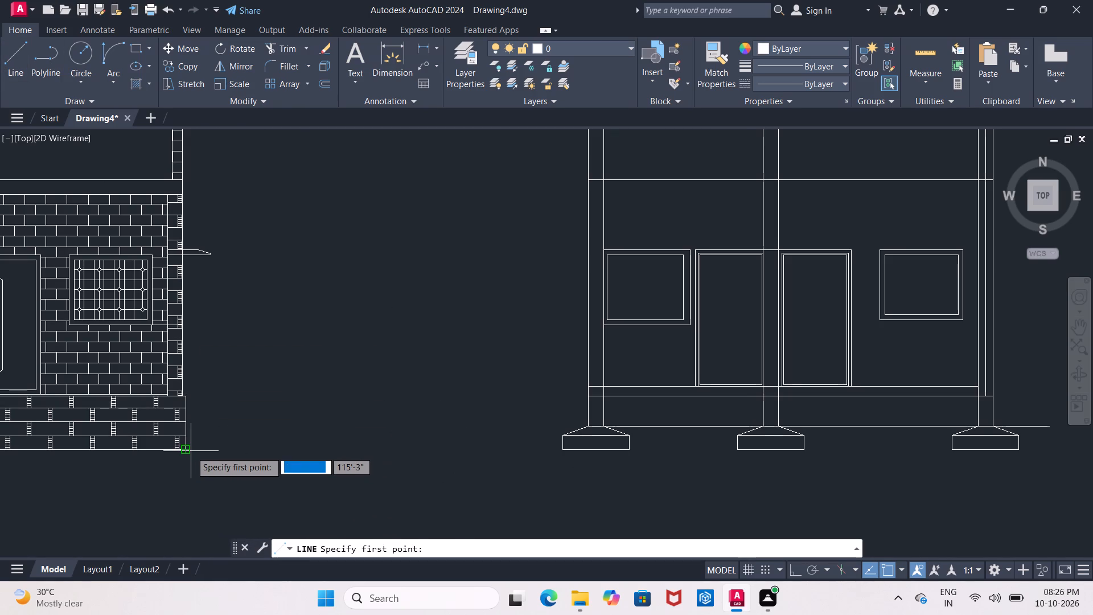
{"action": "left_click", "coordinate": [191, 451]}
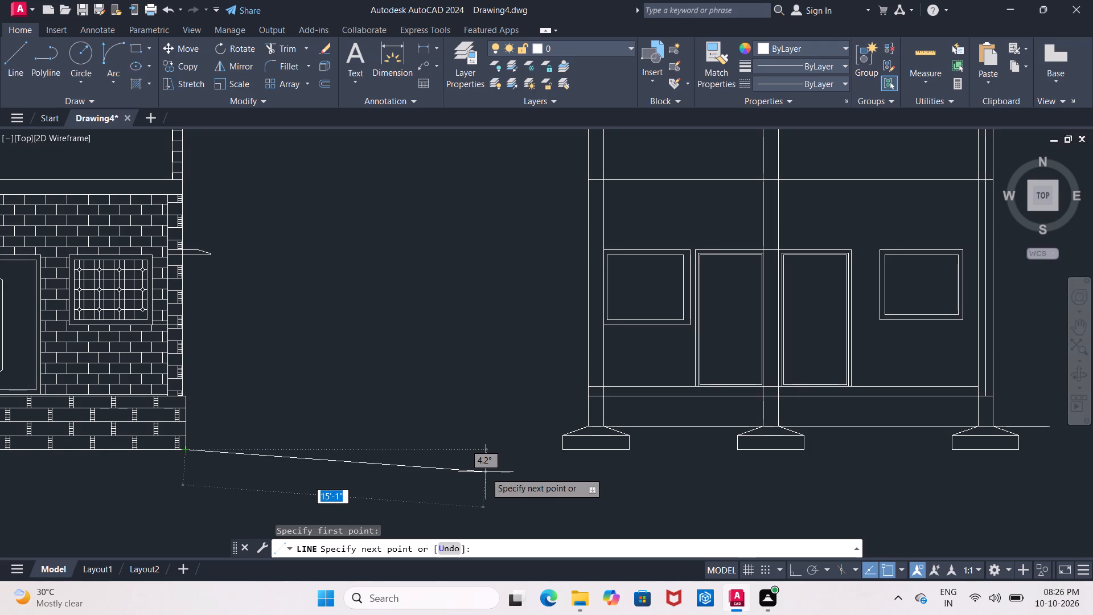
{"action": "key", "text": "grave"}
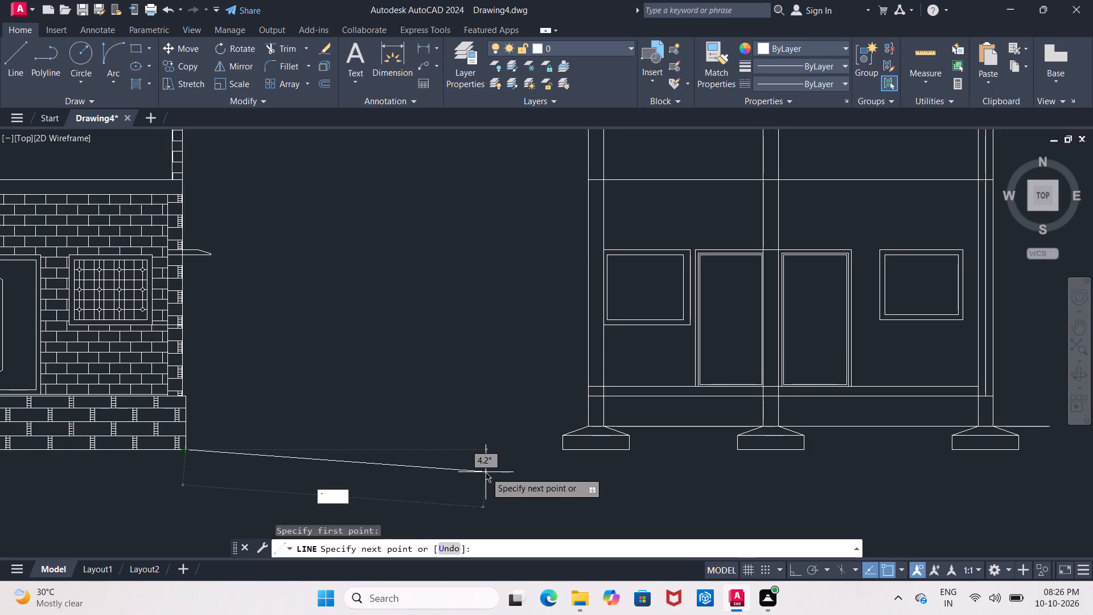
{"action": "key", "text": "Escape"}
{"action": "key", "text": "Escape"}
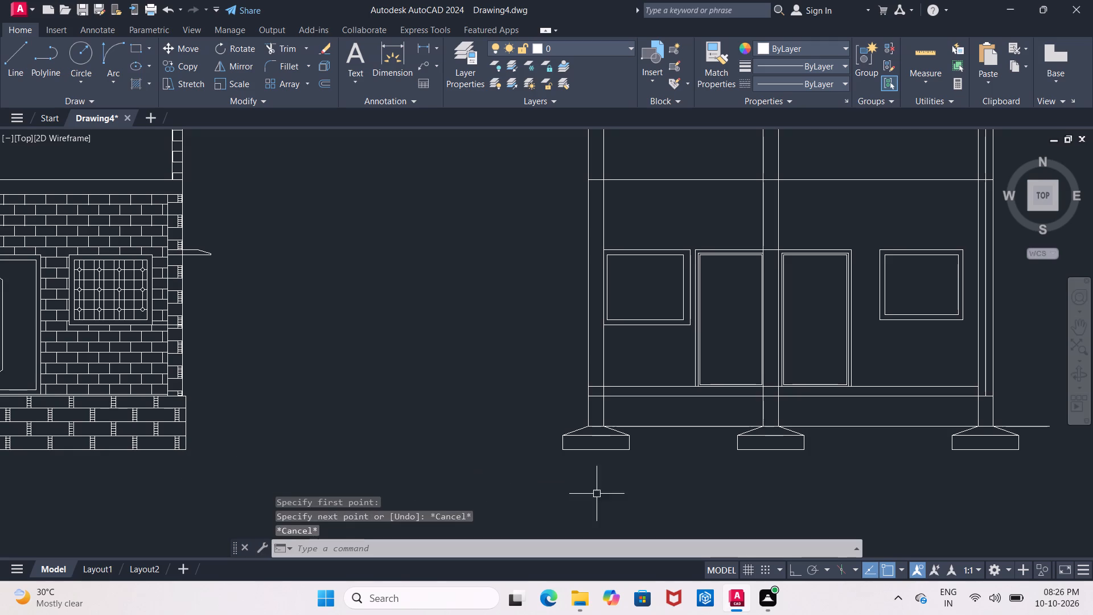
Draw horizontal reference lines from the elevation plinth's top and bottom right corners to the section's lower floor line and left footing's base corner.
{"action": "left_click", "coordinate": [10, 54]}
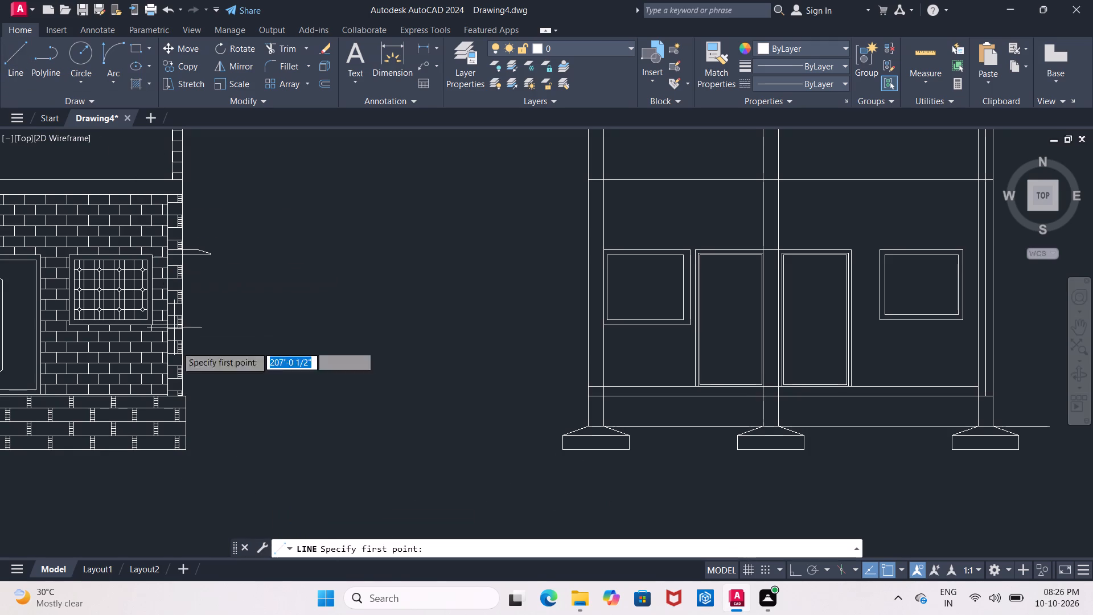
{"action": "left_click", "coordinate": [187, 398]}
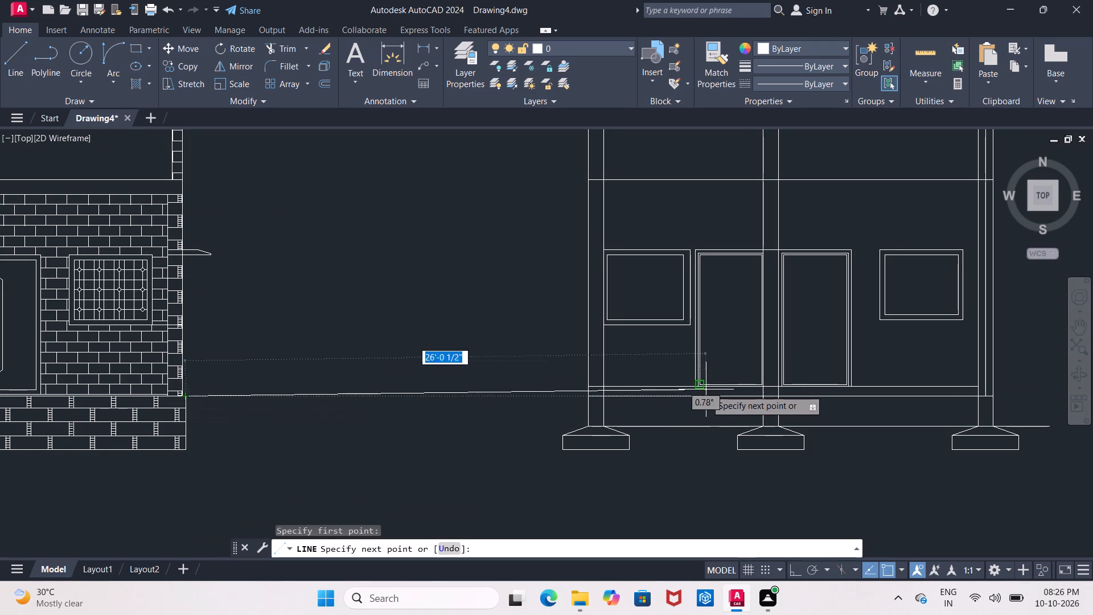
{"action": "left_click", "coordinate": [707, 396]}
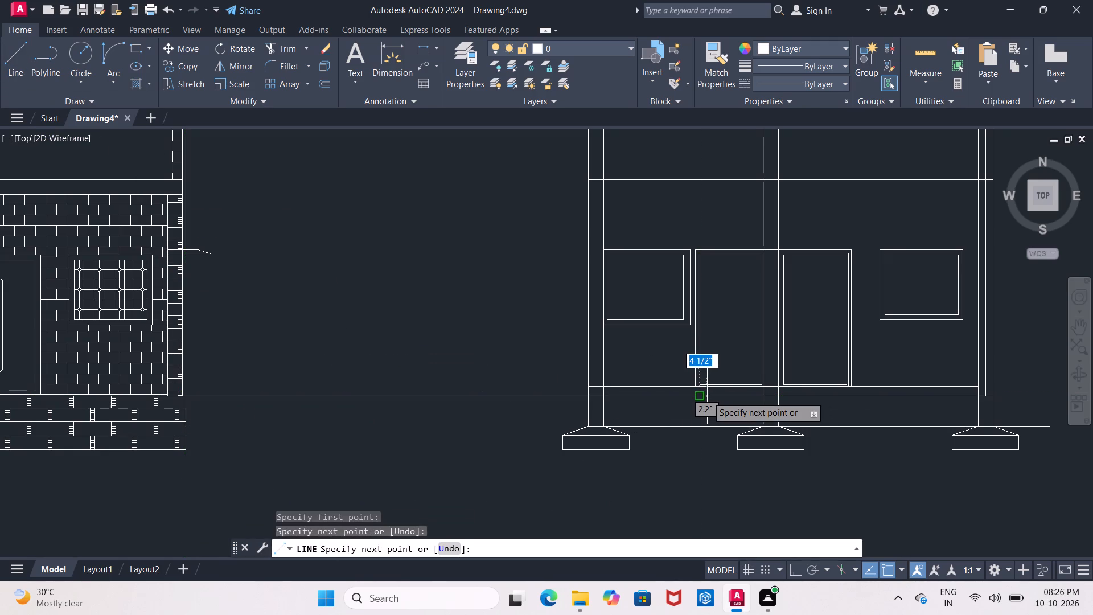
{"action": "key", "text": "Escape"}
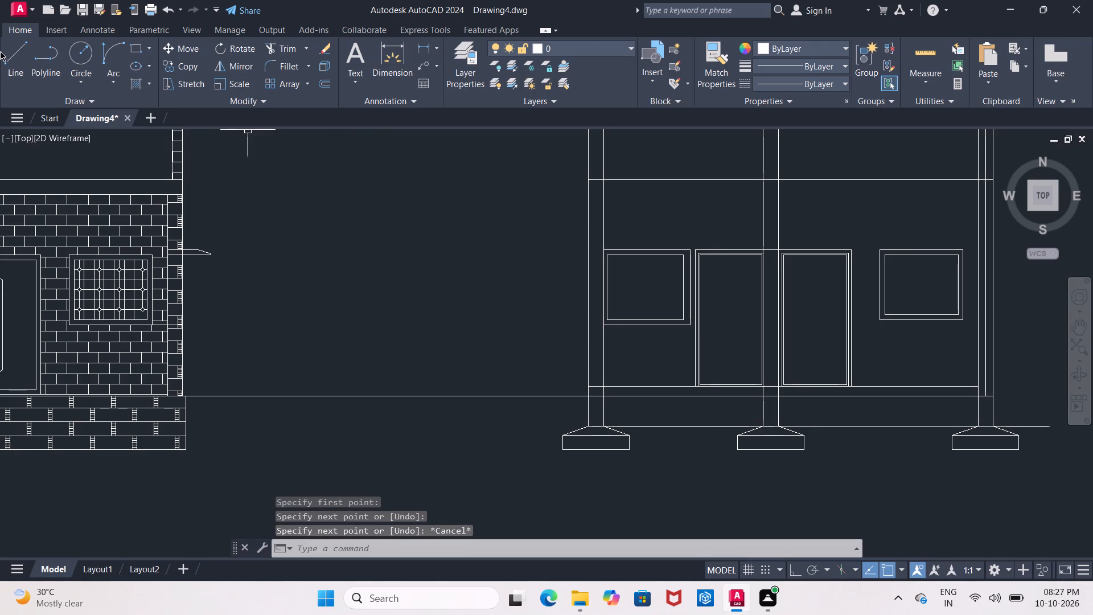
{"action": "left_click", "coordinate": [11, 59]}
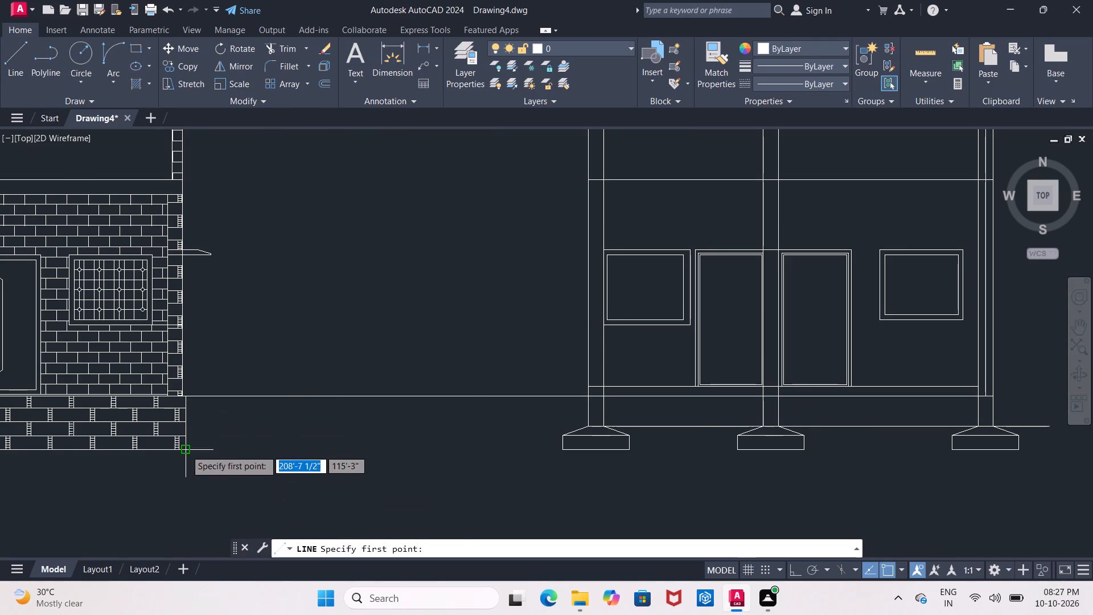
{"action": "left_click", "coordinate": [186, 450]}
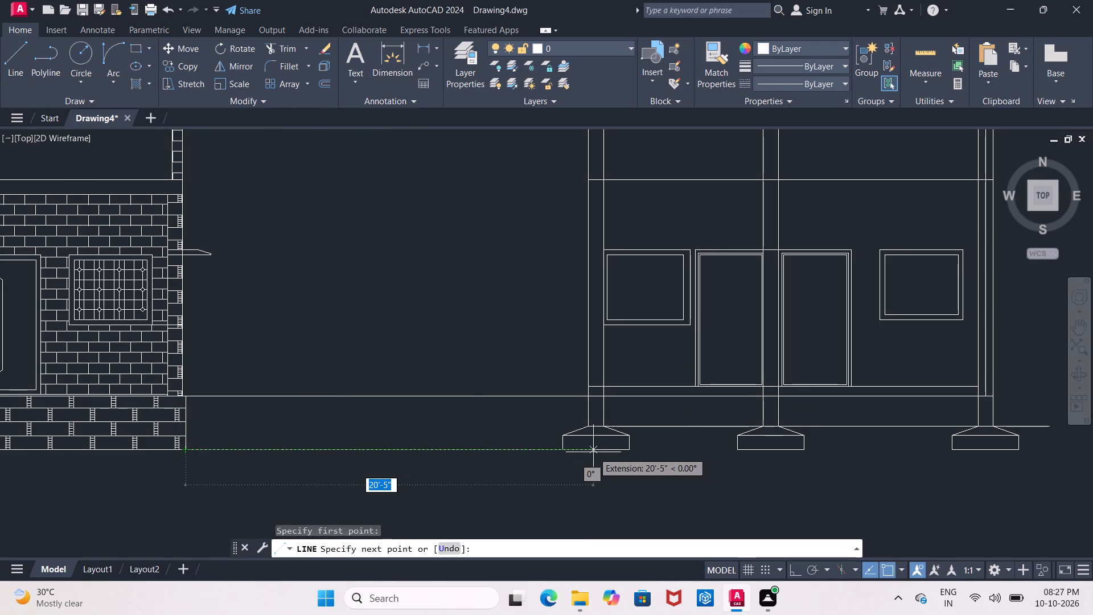
{"action": "left_click", "coordinate": [564, 452]}
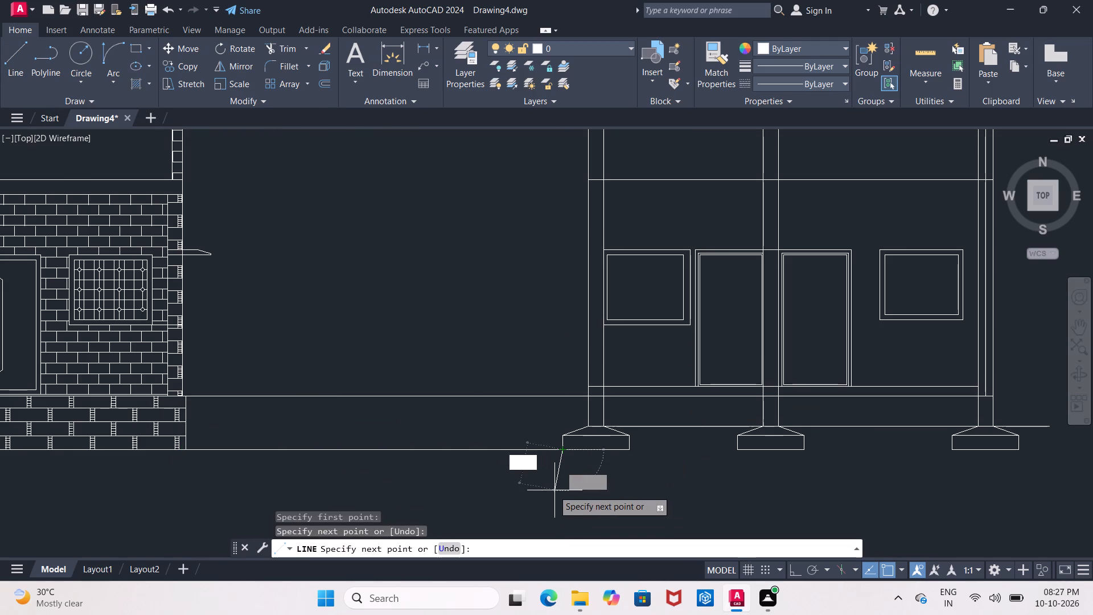
{"action": "key", "text": "Escape"}
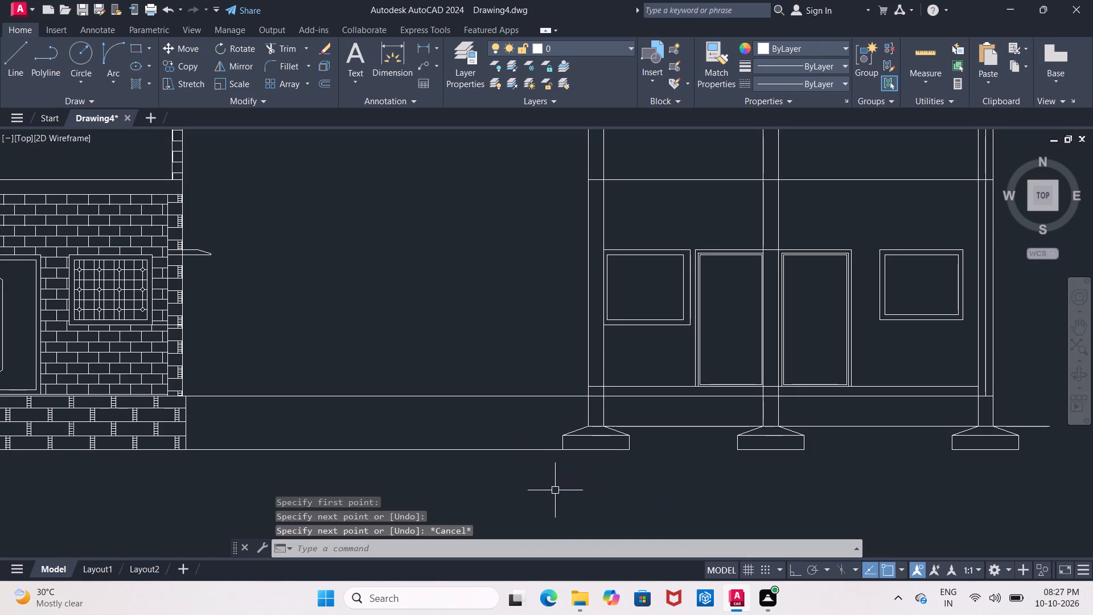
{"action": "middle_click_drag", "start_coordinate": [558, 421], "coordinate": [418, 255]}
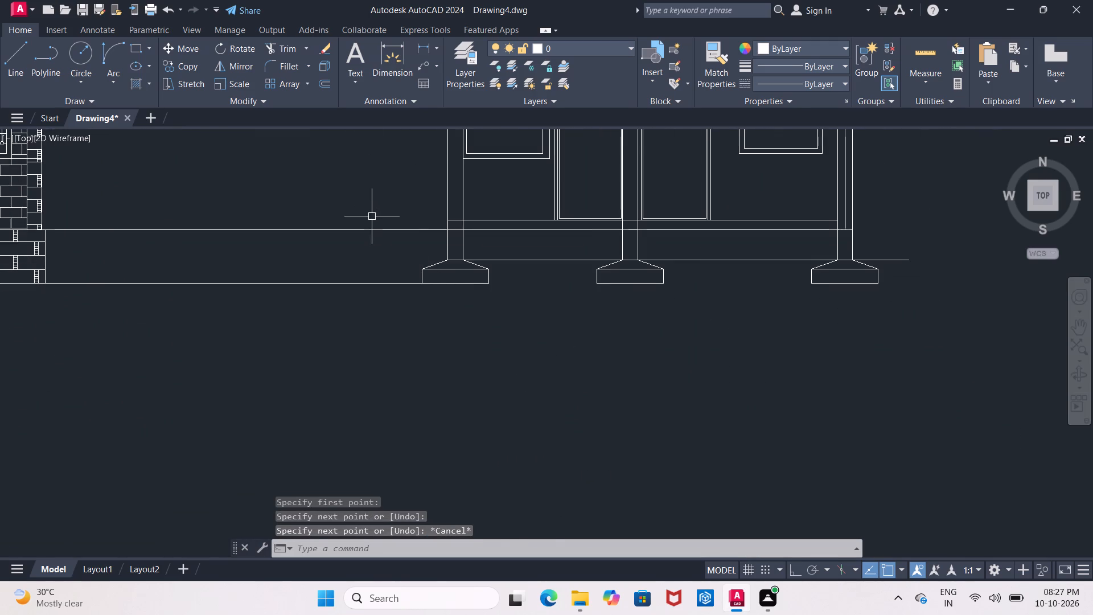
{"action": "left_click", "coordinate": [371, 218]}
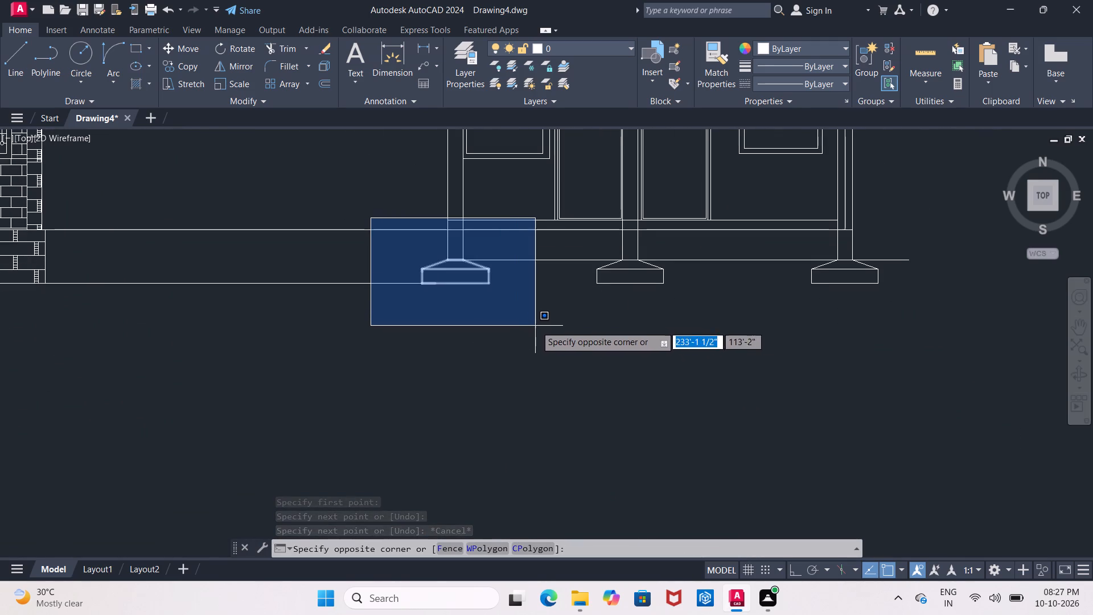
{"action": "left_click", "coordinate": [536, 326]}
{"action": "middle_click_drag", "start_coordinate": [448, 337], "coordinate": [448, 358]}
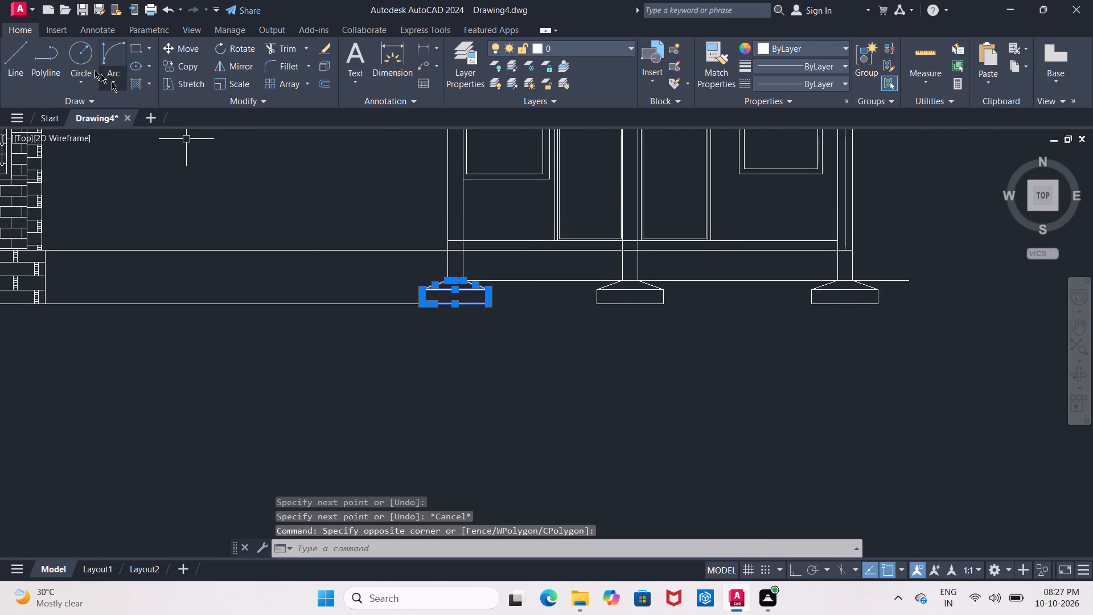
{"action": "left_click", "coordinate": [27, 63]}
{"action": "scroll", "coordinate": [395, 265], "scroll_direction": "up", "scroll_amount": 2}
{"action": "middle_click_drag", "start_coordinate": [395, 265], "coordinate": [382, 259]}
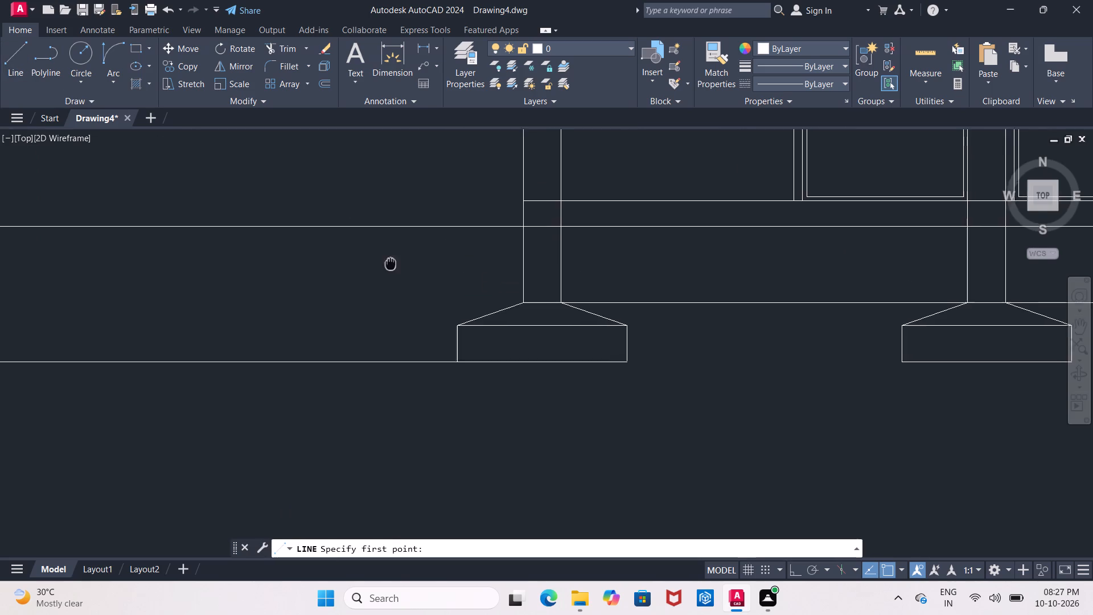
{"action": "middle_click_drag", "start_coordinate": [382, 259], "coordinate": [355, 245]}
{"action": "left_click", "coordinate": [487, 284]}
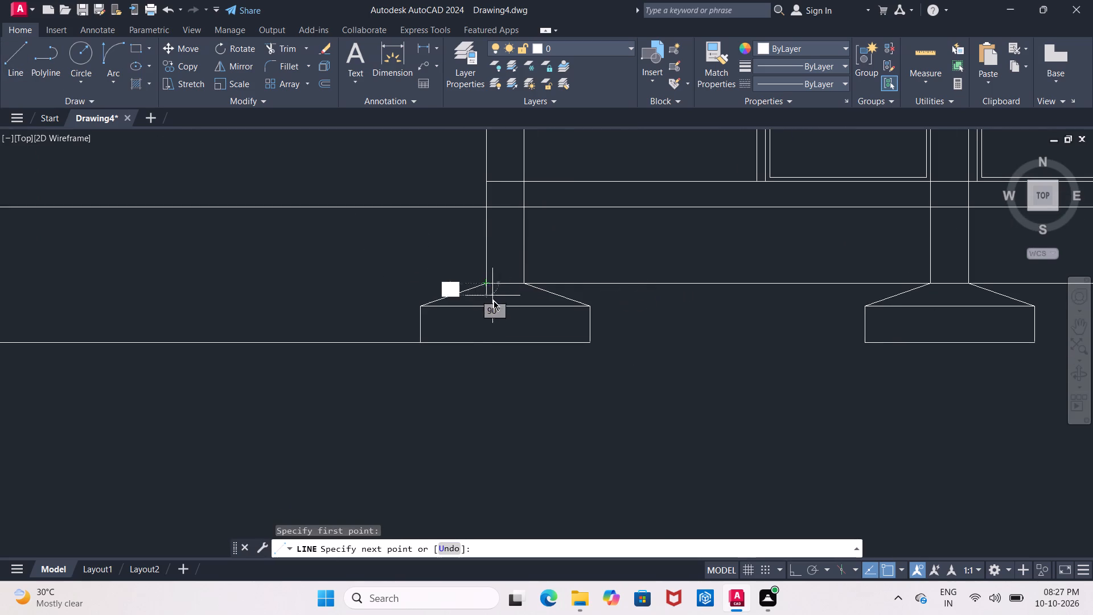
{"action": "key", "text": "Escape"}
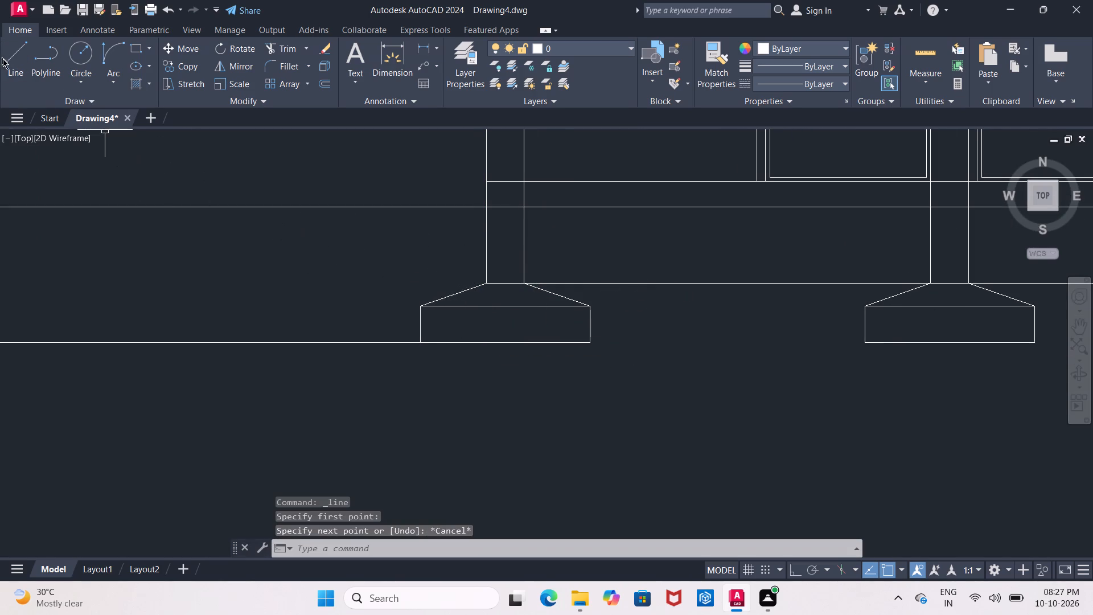
Extend the left wall's outer line down through the left footing to the footing's base line.
{"action": "scroll", "coordinate": [114, 187], "scroll_direction": "down", "scroll_amount": 2}
{"action": "middle_click_drag", "start_coordinate": [149, 219], "coordinate": [389, 291]}
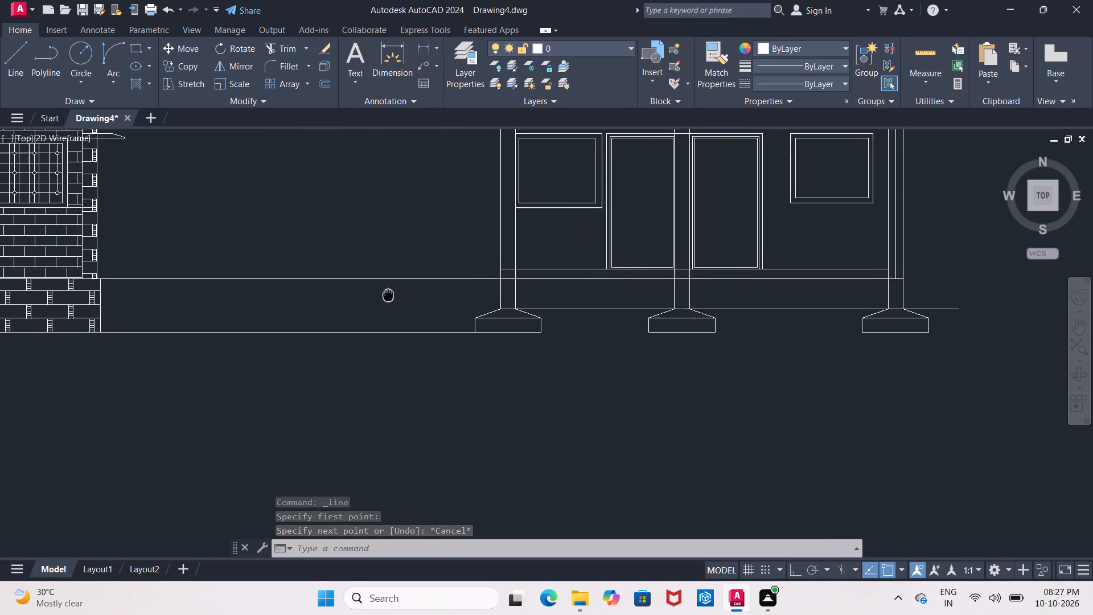
{"action": "middle_click_drag", "start_coordinate": [389, 291], "coordinate": [390, 289]}
{"action": "middle_click_drag", "start_coordinate": [417, 294], "coordinate": [299, 273]}
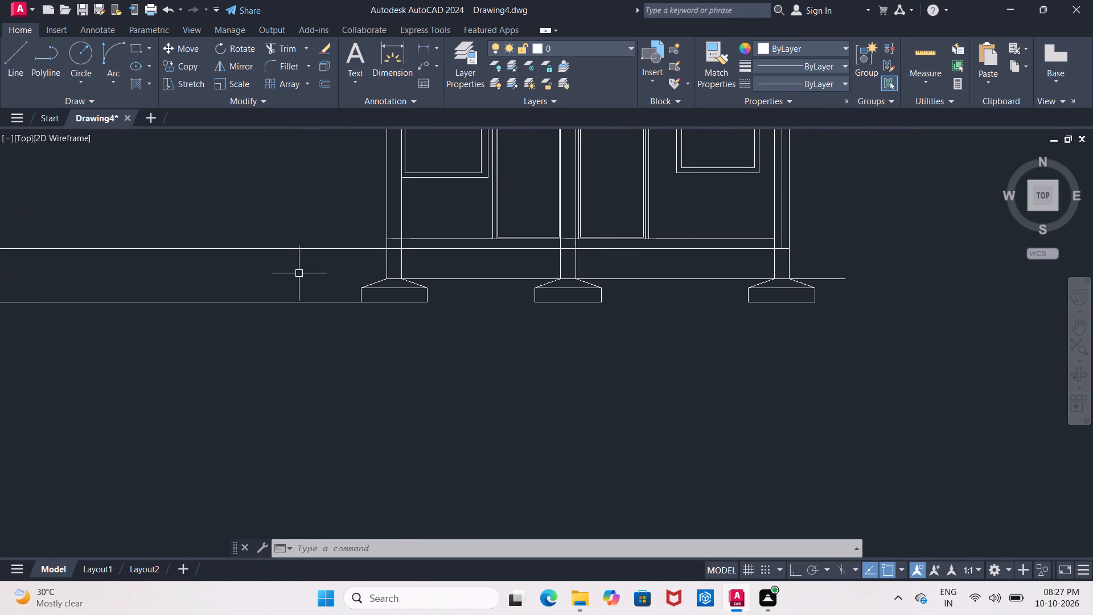
{"action": "key", "text": "Escape"}
{"action": "type", "text": "ex"}
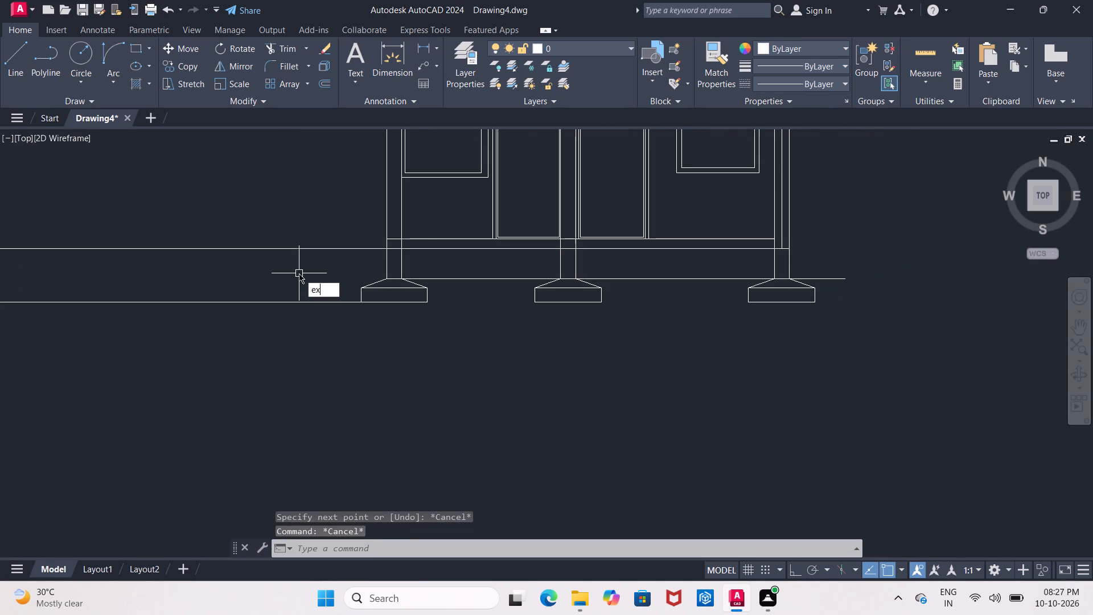
{"action": "key", "text": "Return"}
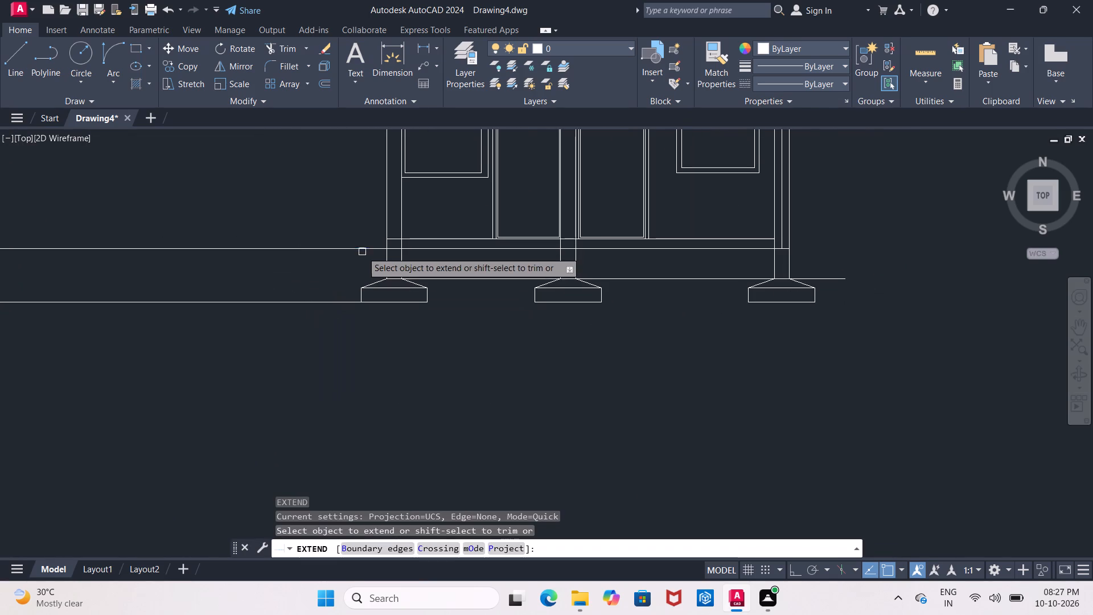
{"action": "left_click", "coordinate": [385, 265]}
{"action": "left_click", "coordinate": [387, 268]}
{"action": "left_click", "coordinate": [387, 268]}
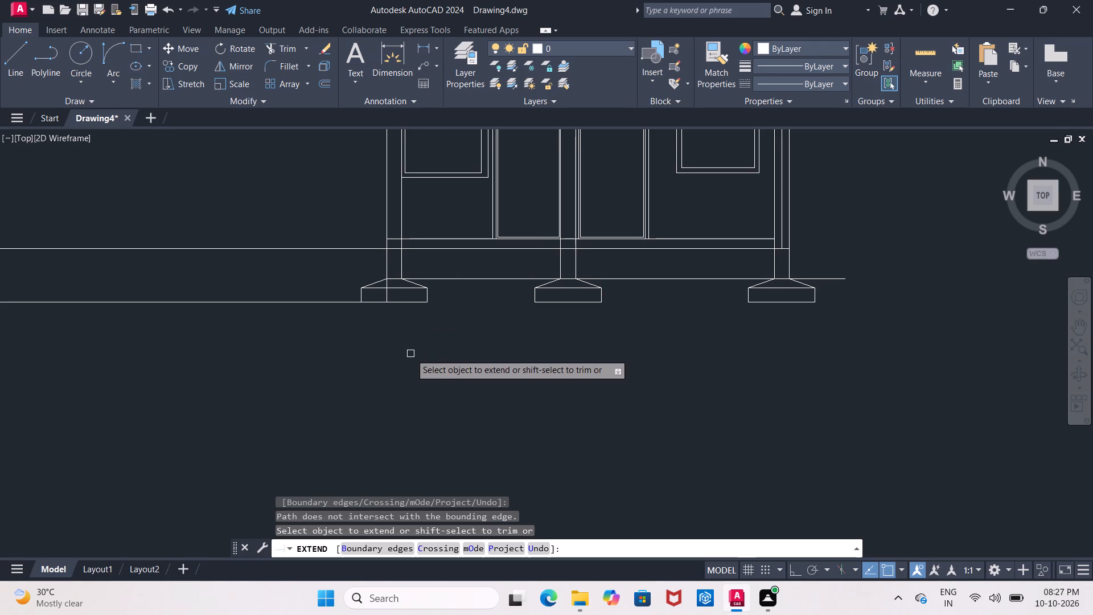
{"action": "key", "text": "Escape"}
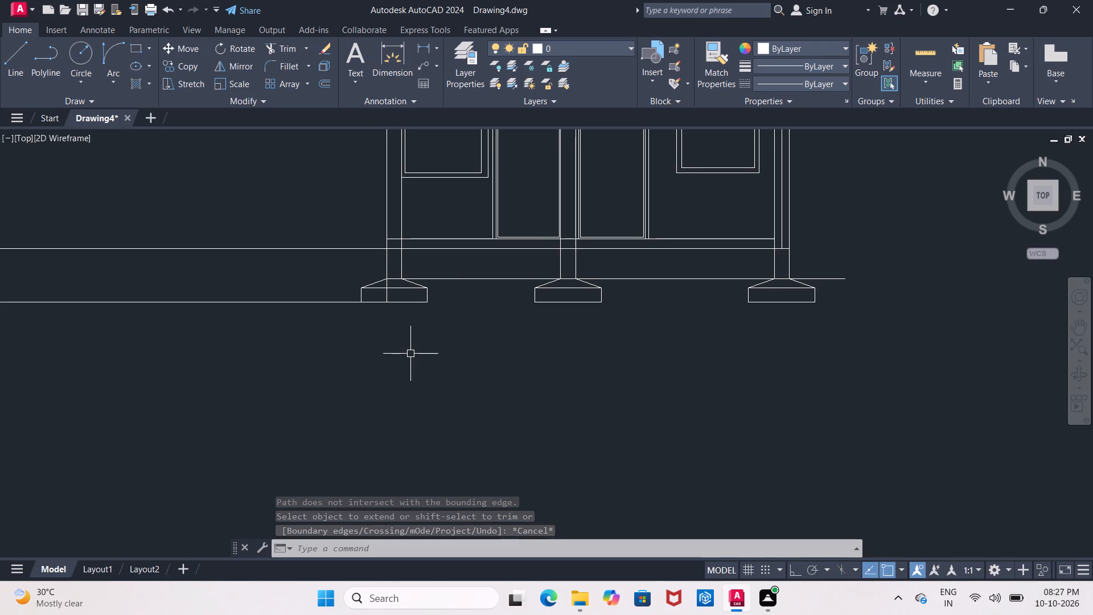
Move the left footing straight down from its top-left corner to the lower end of the extended outer wall line.
{"action": "left_click", "coordinate": [340, 271]}
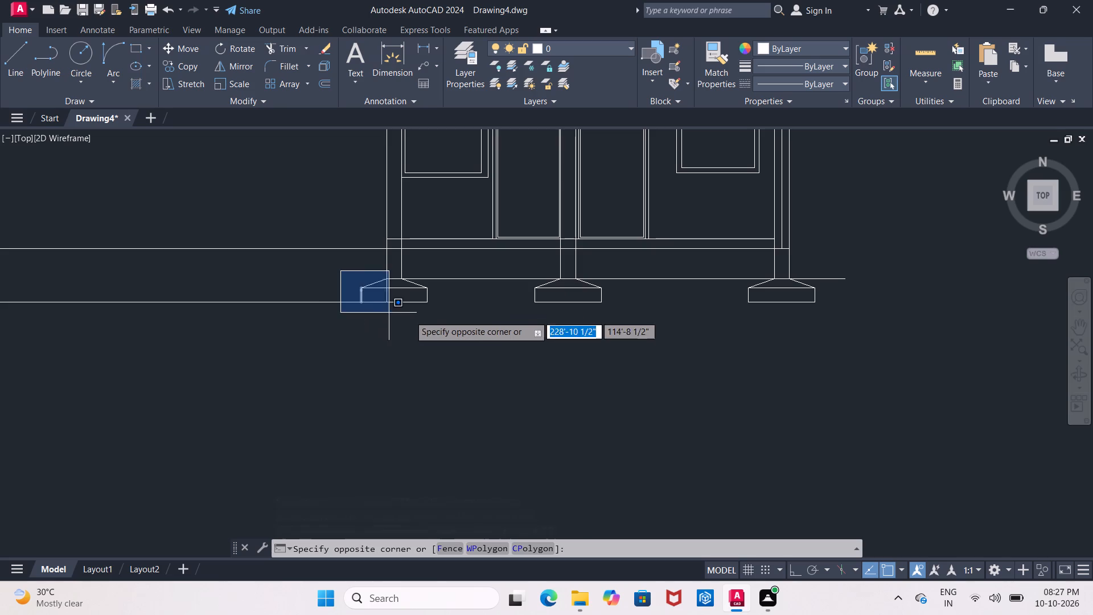
{"action": "left_click", "coordinate": [435, 318]}
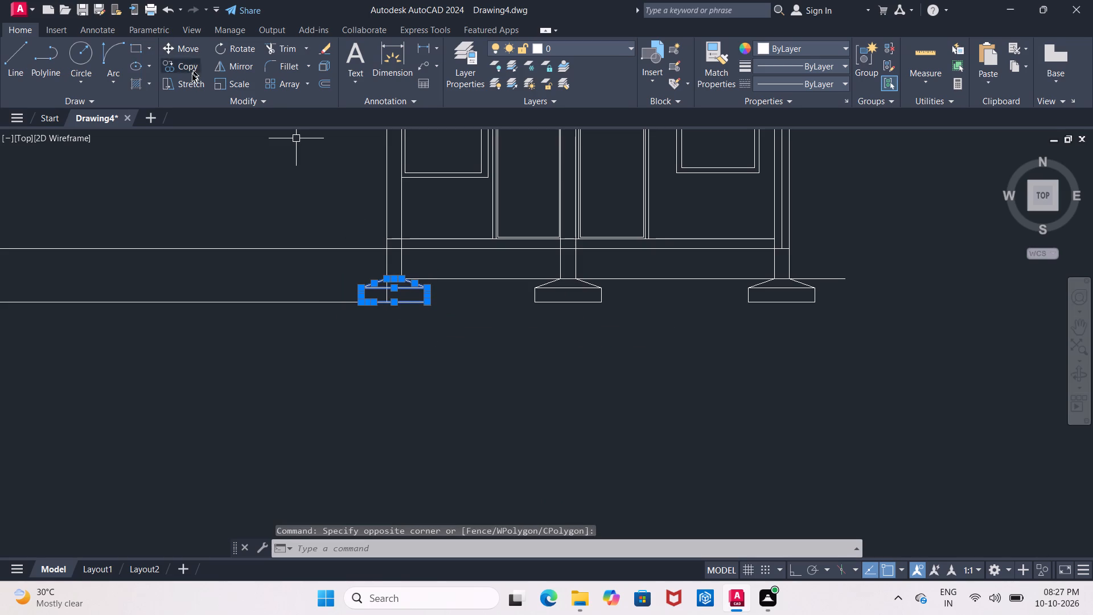
{"action": "left_click", "coordinate": [185, 51]}
{"action": "scroll", "coordinate": [385, 266], "scroll_direction": "up", "scroll_amount": 4}
{"action": "middle_click_drag", "start_coordinate": [387, 271], "coordinate": [365, 214]}
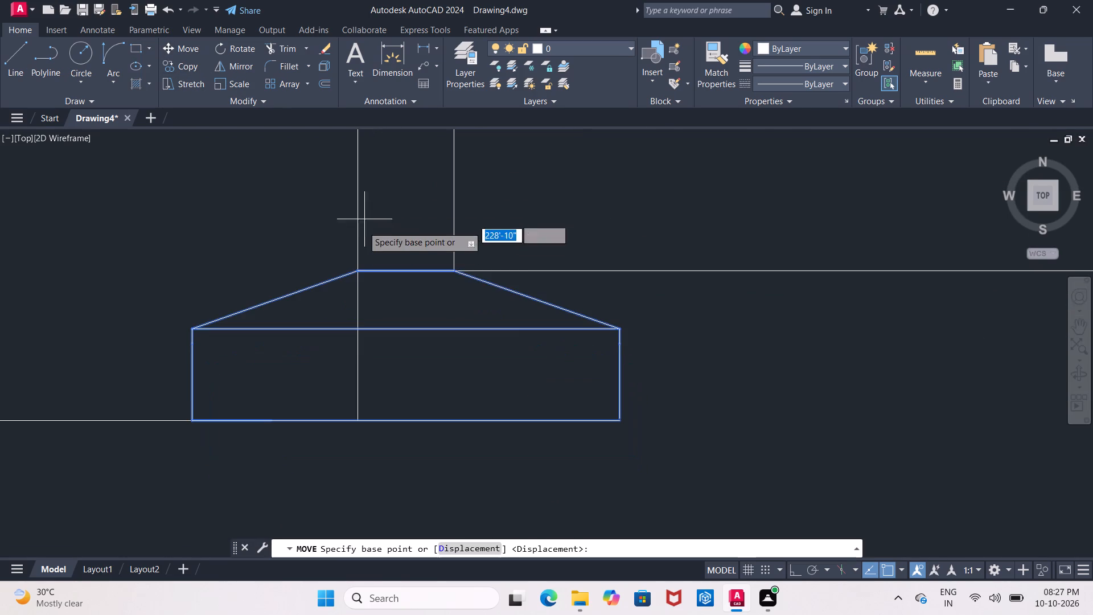
{"action": "left_click", "coordinate": [360, 270]}
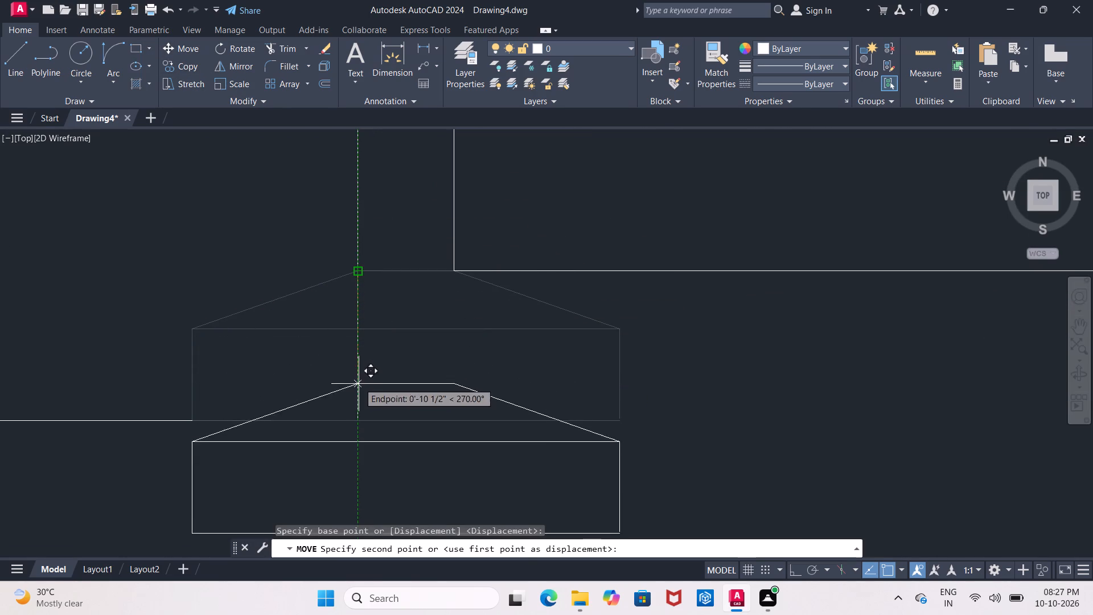
{"action": "left_click", "coordinate": [355, 420]}
{"action": "scroll", "coordinate": [356, 420], "scroll_direction": "down", "scroll_amount": 1}
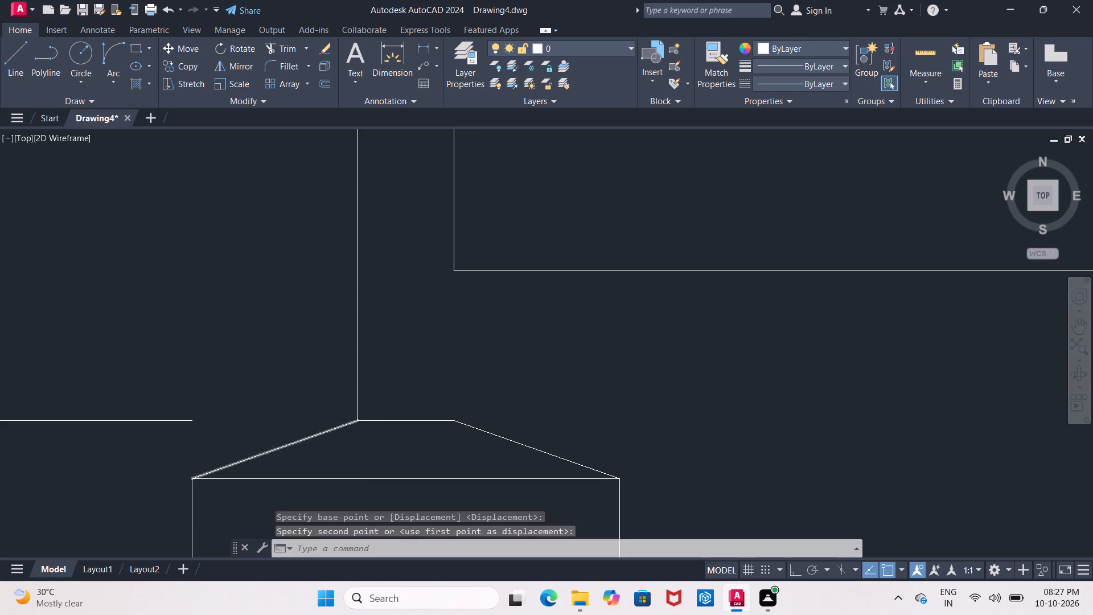
{"action": "middle_click_drag", "start_coordinate": [444, 395], "coordinate": [402, 374]}
{"action": "middle_click_drag", "start_coordinate": [397, 371], "coordinate": [358, 368]}
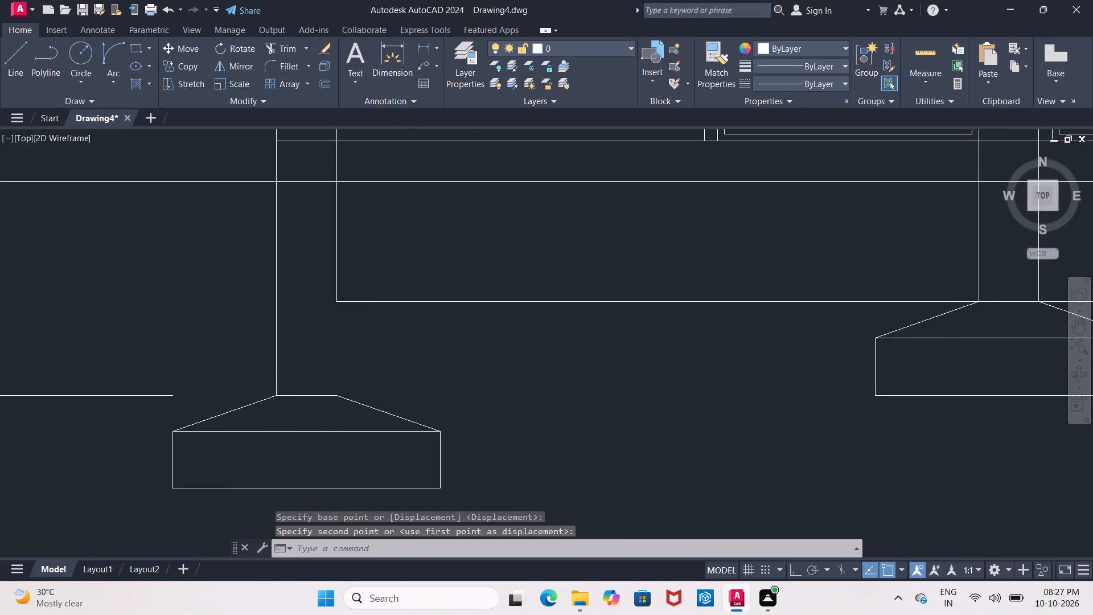
Extend the left wall's inner line down to the top of the lowered left footing.
{"action": "key", "text": "Escape"}
{"action": "type", "text": "ex"}
{"action": "key", "text": "Return"}
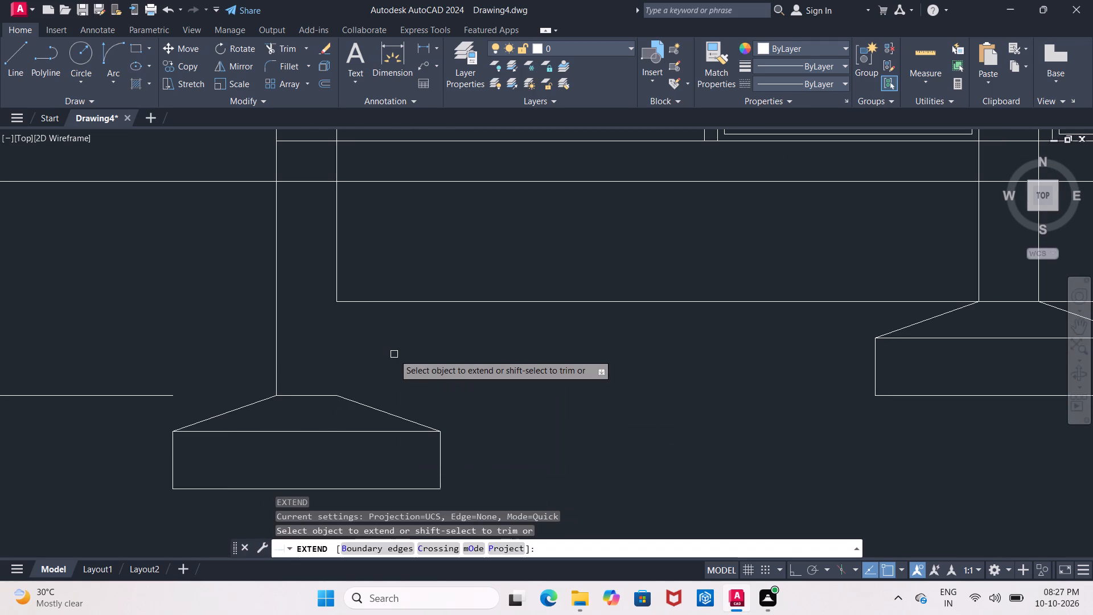
{"action": "left_click", "coordinate": [334, 273]}
{"action": "scroll", "coordinate": [373, 367], "scroll_direction": "down", "scroll_amount": 1}
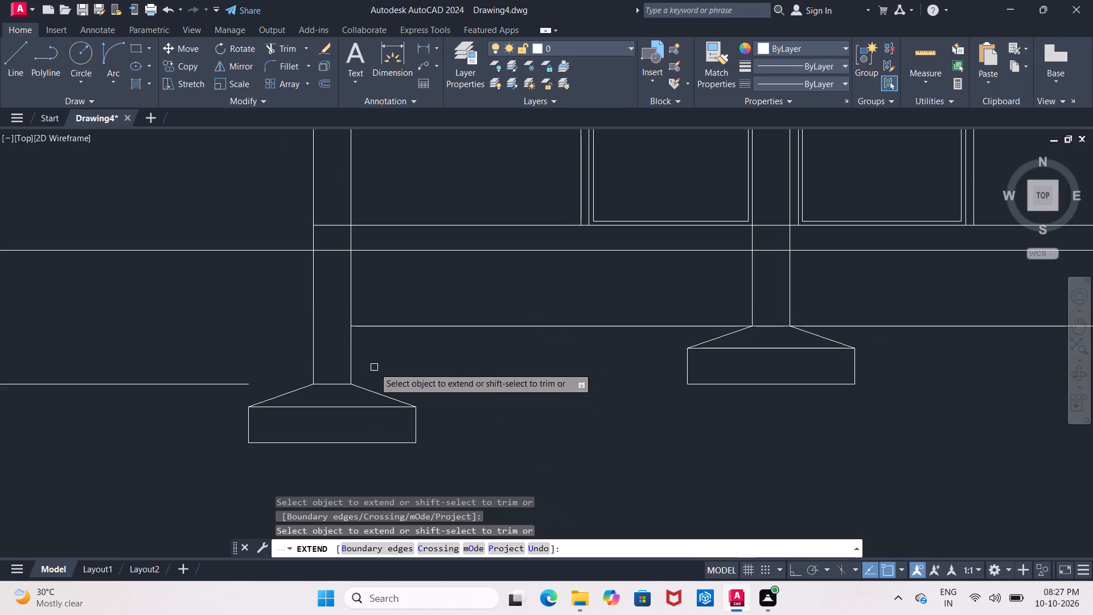
{"action": "middle_click_drag", "start_coordinate": [416, 363], "coordinate": [370, 371]}
{"action": "middle_click_drag", "start_coordinate": [400, 379], "coordinate": [353, 363]}
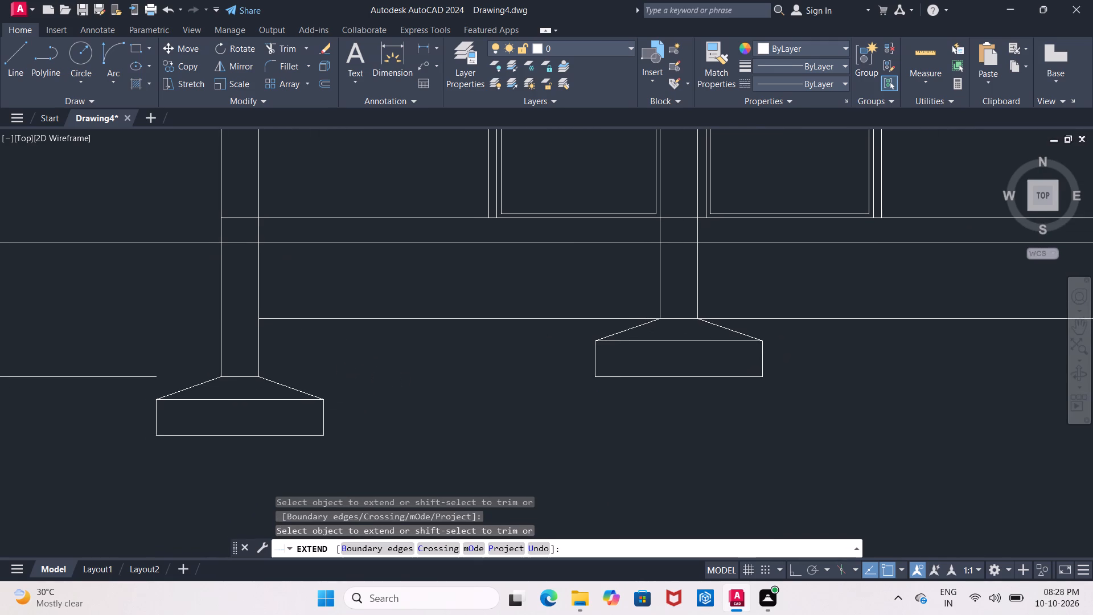
{"action": "middle_click_drag", "start_coordinate": [364, 356], "coordinate": [340, 332]}
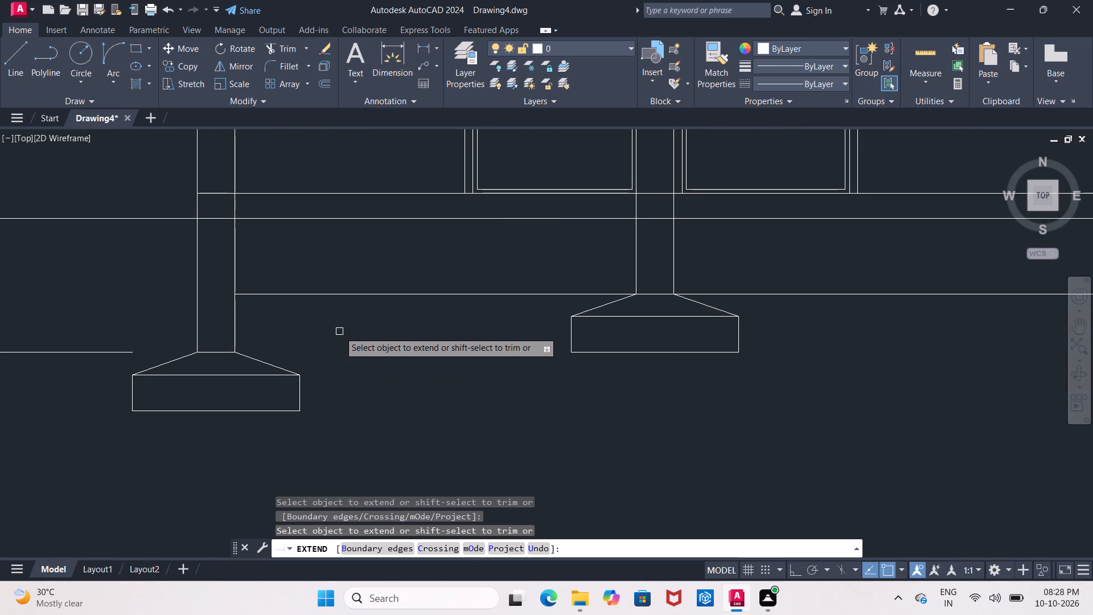
{"action": "key", "text": "Escape"}
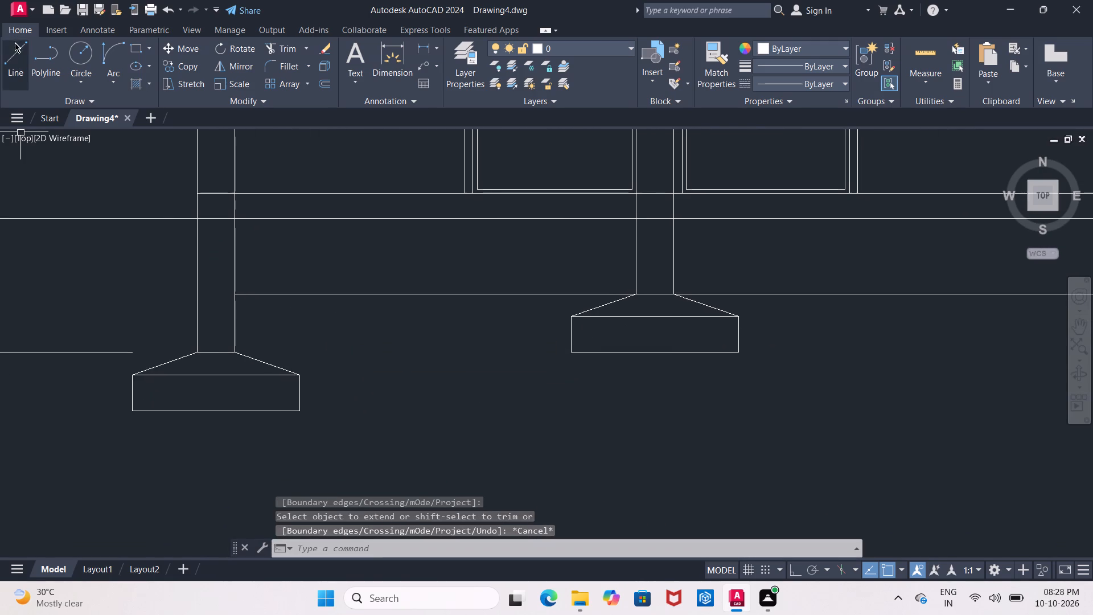
With Ortho on, draw a horizontal line about 22'-4" long from the left footing's top-right corner past the right footing.
{"action": "left_click", "coordinate": [15, 49]}
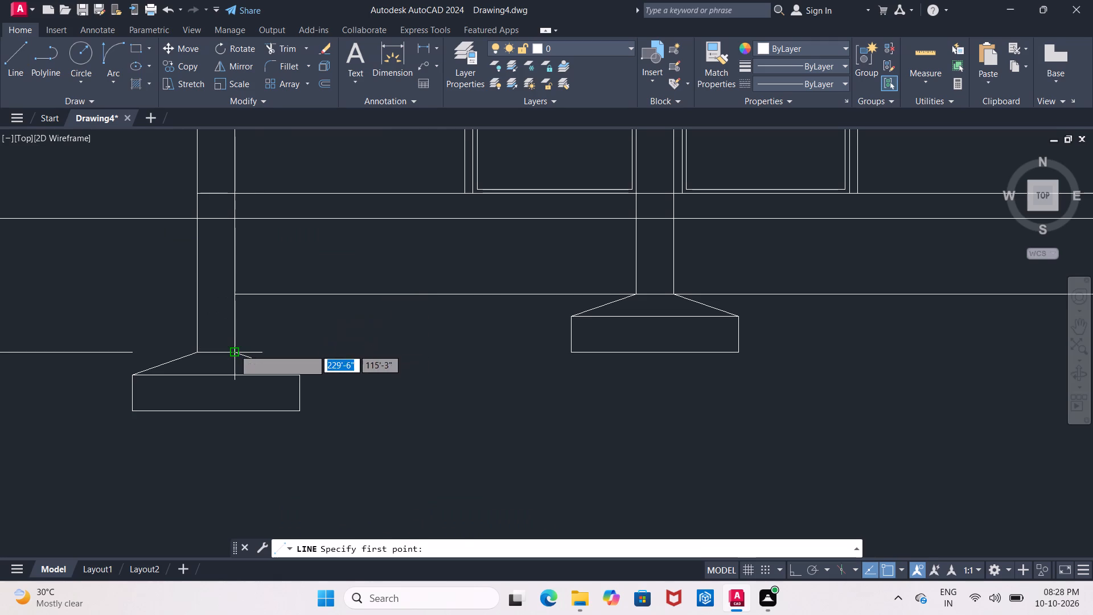
{"action": "left_click", "coordinate": [234, 350]}
{"action": "middle_click_drag", "start_coordinate": [502, 390], "coordinate": [98, 359]}
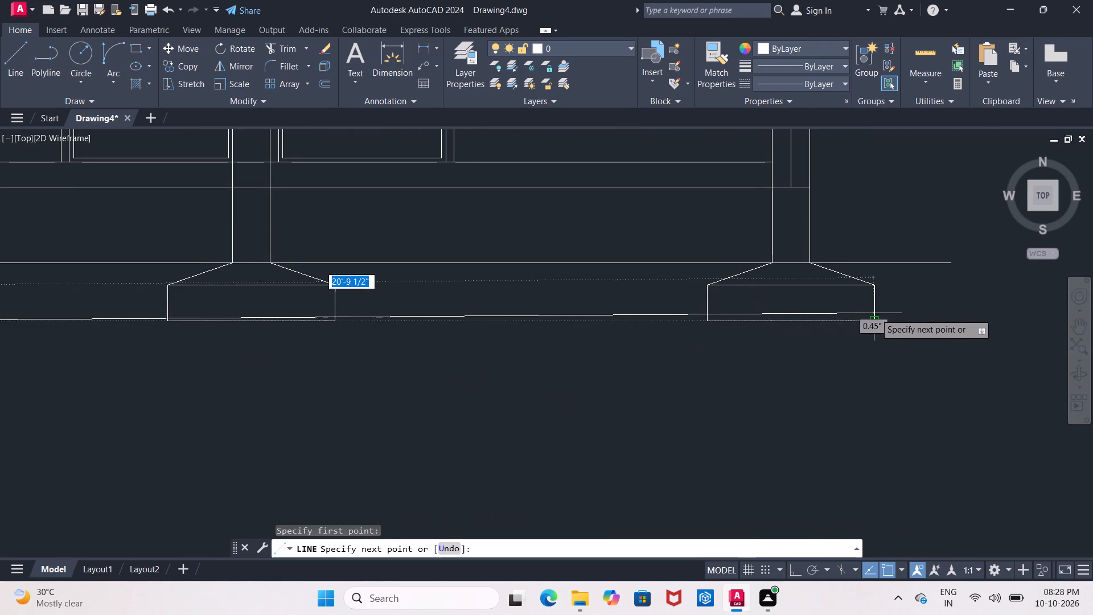
{"action": "left_click", "coordinate": [796, 571]}
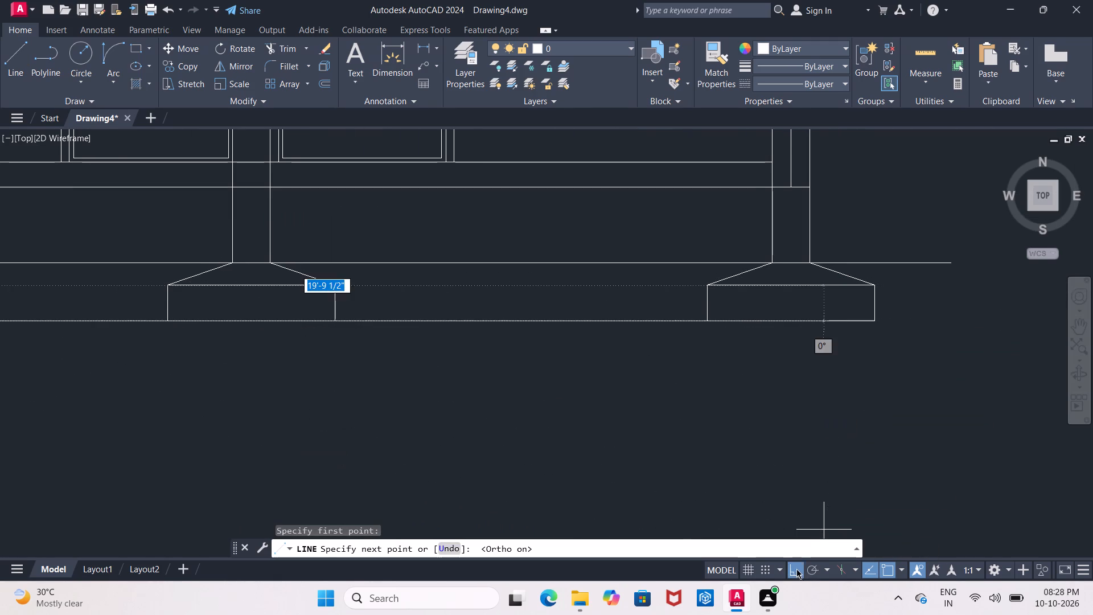
{"action": "left_click", "coordinate": [952, 438]}
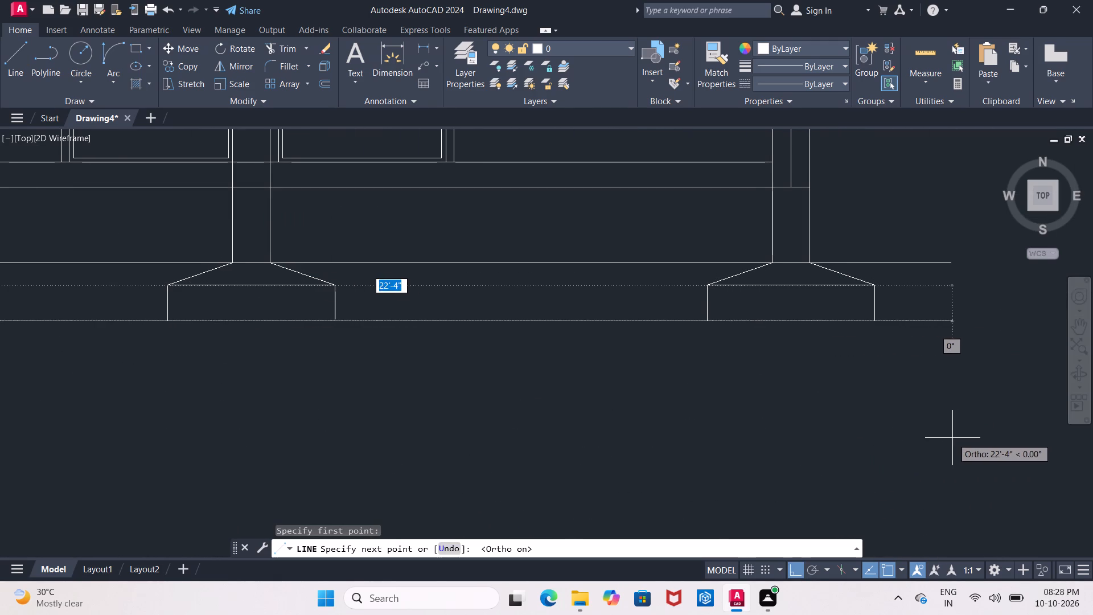
{"action": "key", "text": "Escape"}
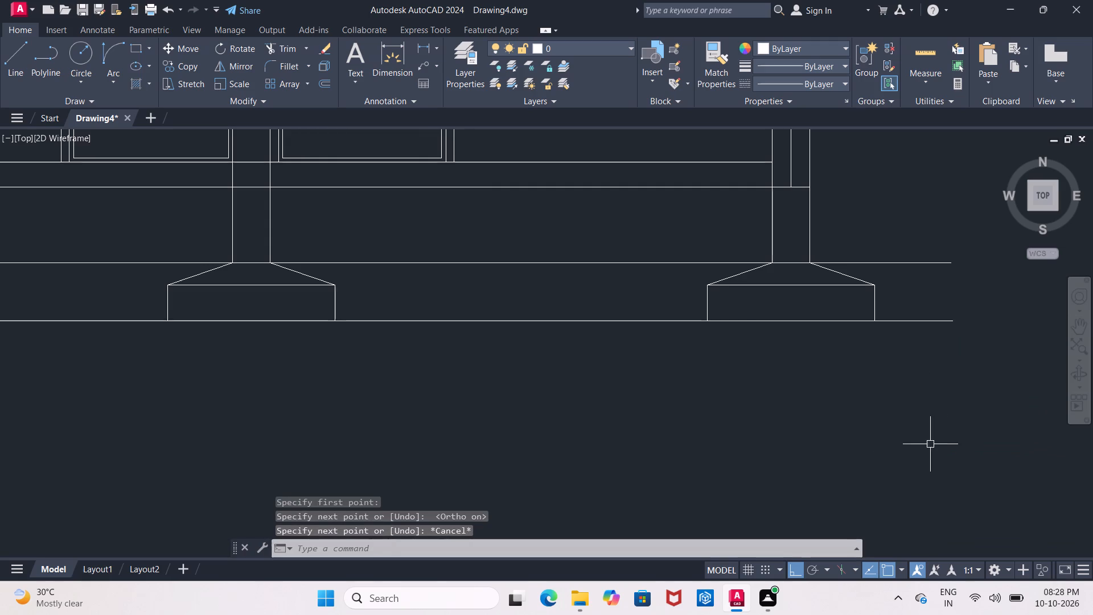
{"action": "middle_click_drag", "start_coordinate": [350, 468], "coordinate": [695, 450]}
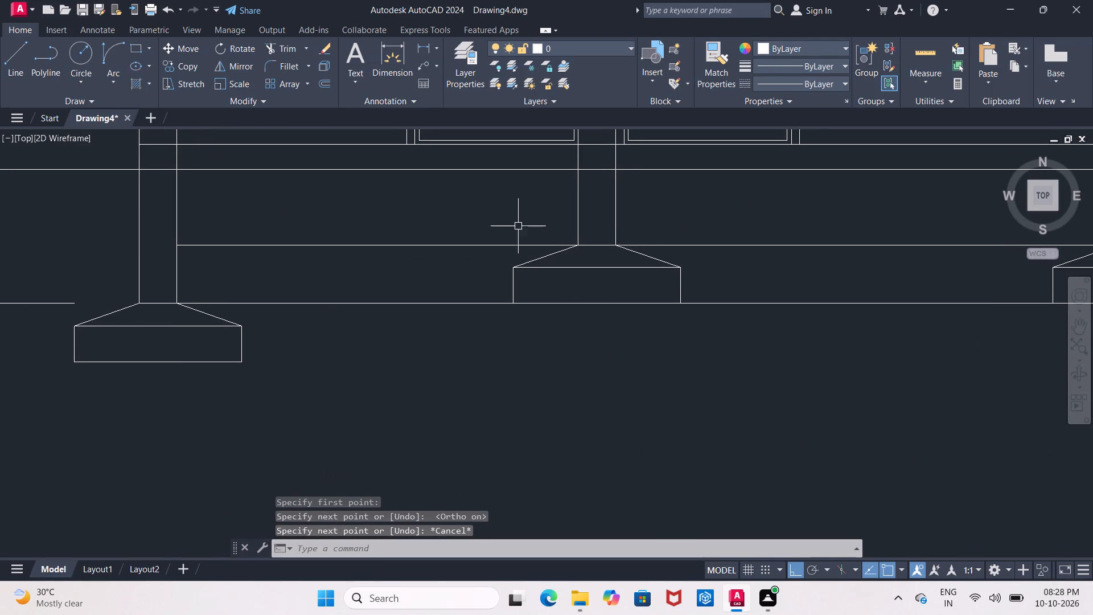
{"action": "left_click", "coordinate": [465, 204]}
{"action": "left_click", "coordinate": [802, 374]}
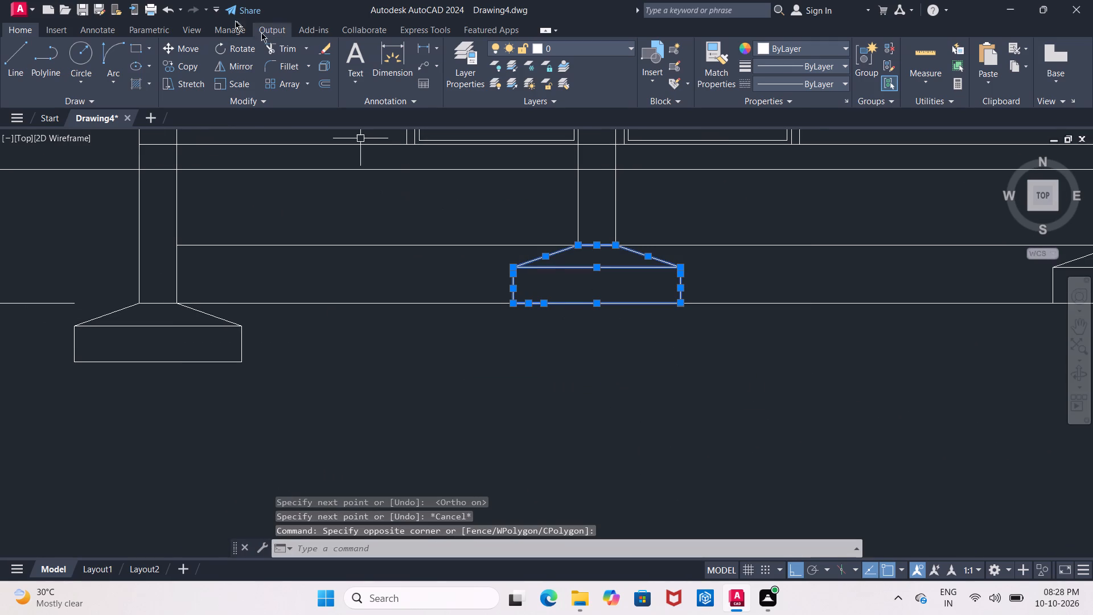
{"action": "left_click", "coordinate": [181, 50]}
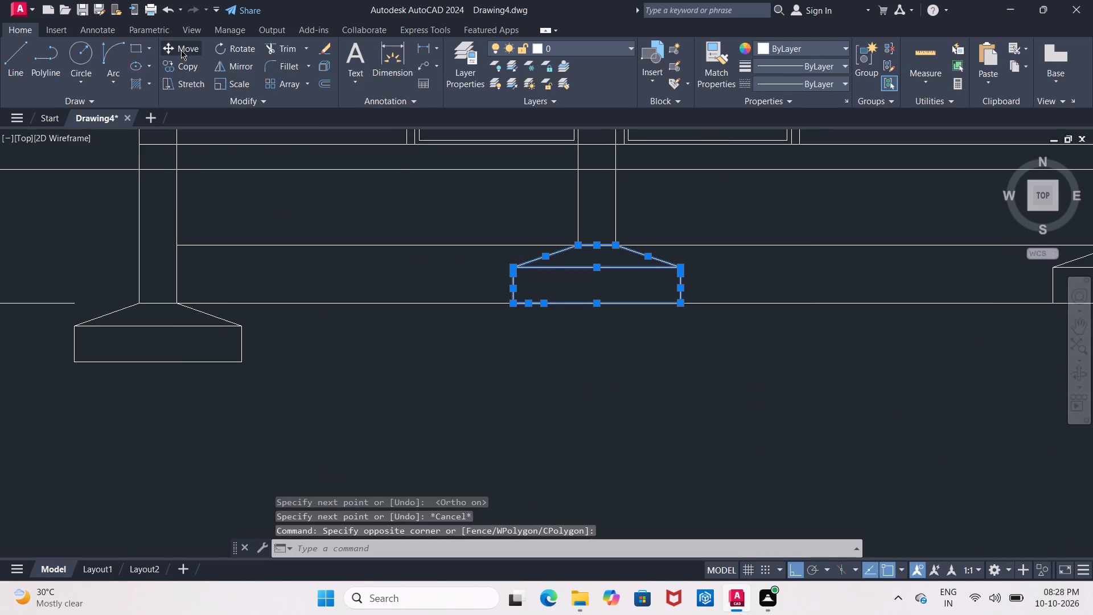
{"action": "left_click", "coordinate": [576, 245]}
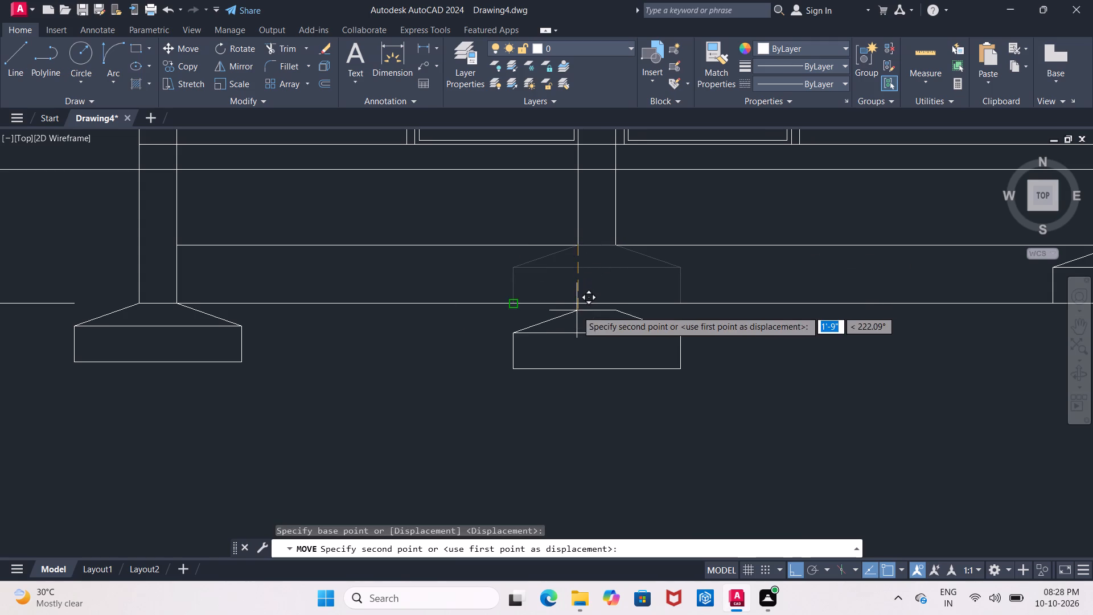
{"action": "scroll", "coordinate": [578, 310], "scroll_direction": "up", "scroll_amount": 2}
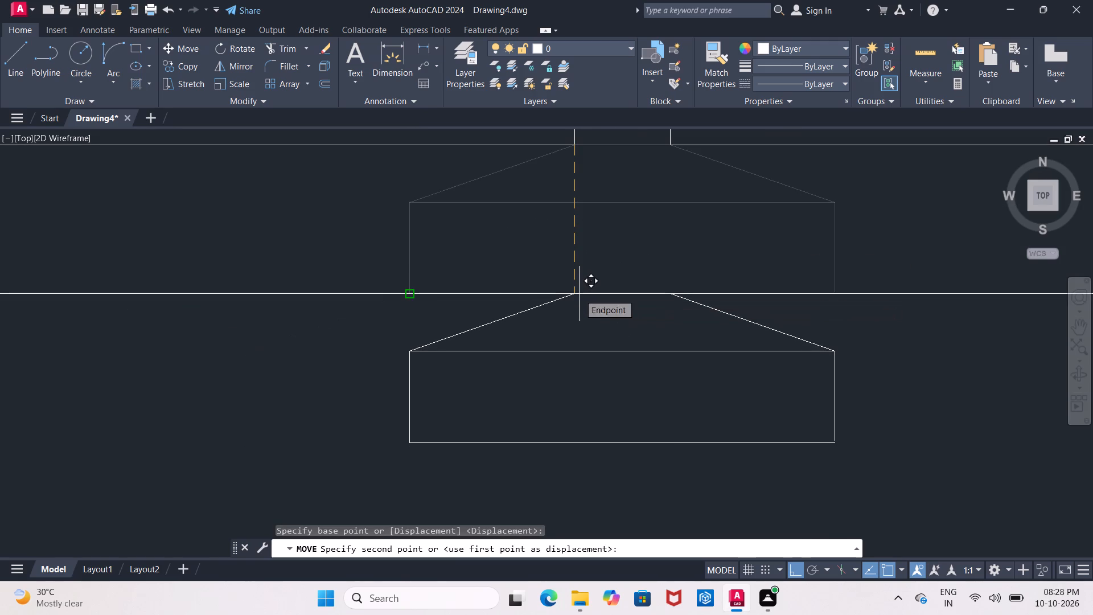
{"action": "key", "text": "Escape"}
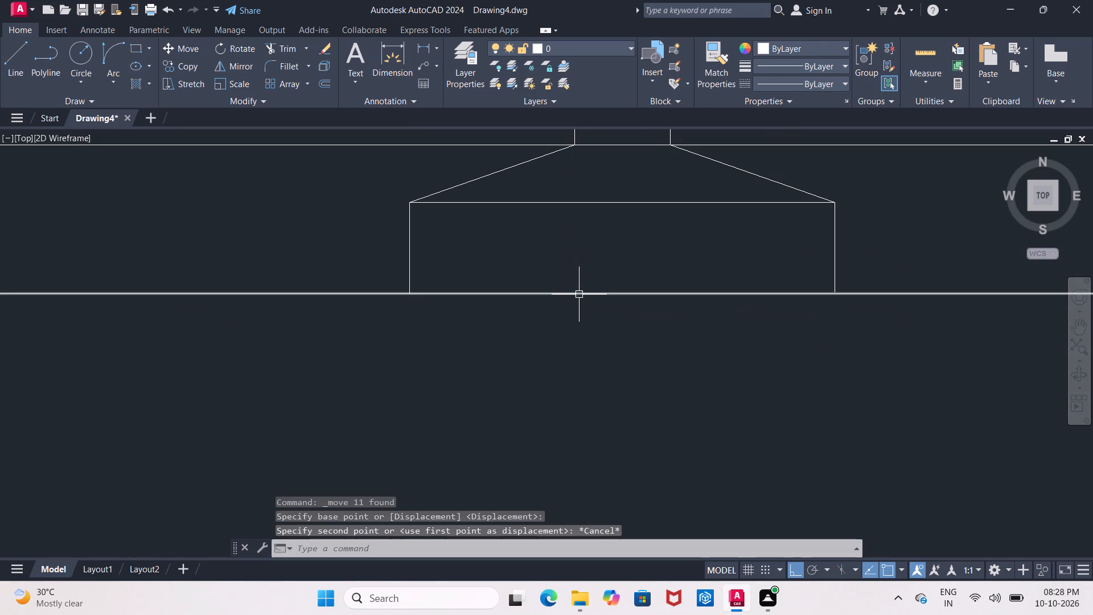
Extend both lines of the middle wall down through the middle footing to the footing's base line.
{"action": "type", "text": "ex"}
{"action": "key", "text": "Return"}
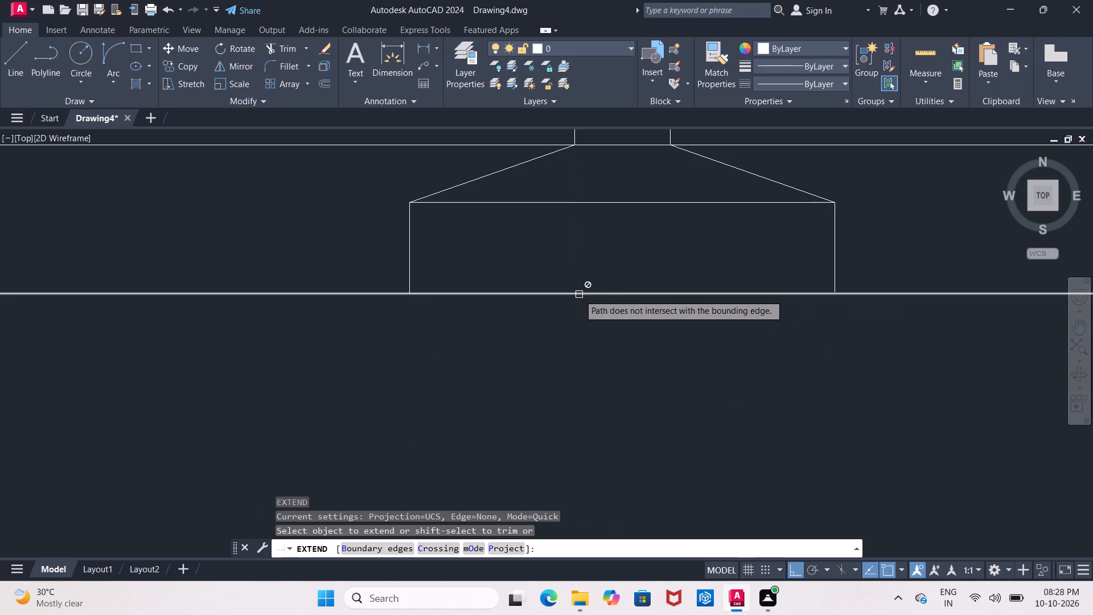
{"action": "scroll", "coordinate": [575, 337], "scroll_direction": "down", "scroll_amount": 2}
{"action": "key", "text": "Escape"}
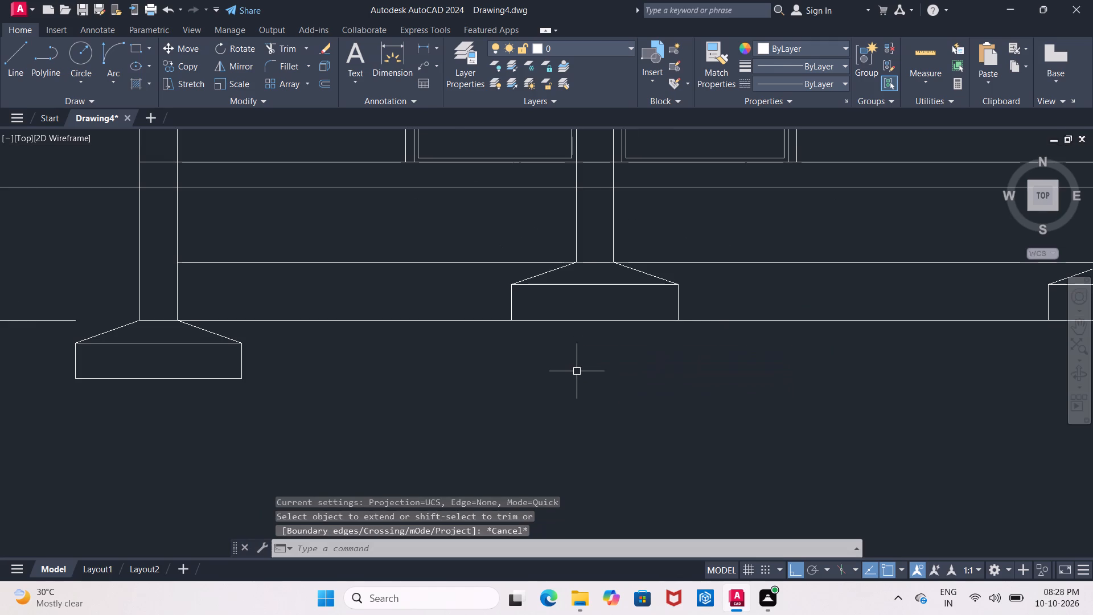
{"action": "type", "text": "ex"}
{"action": "key", "text": "Return"}
{"action": "left_click", "coordinate": [572, 232]}
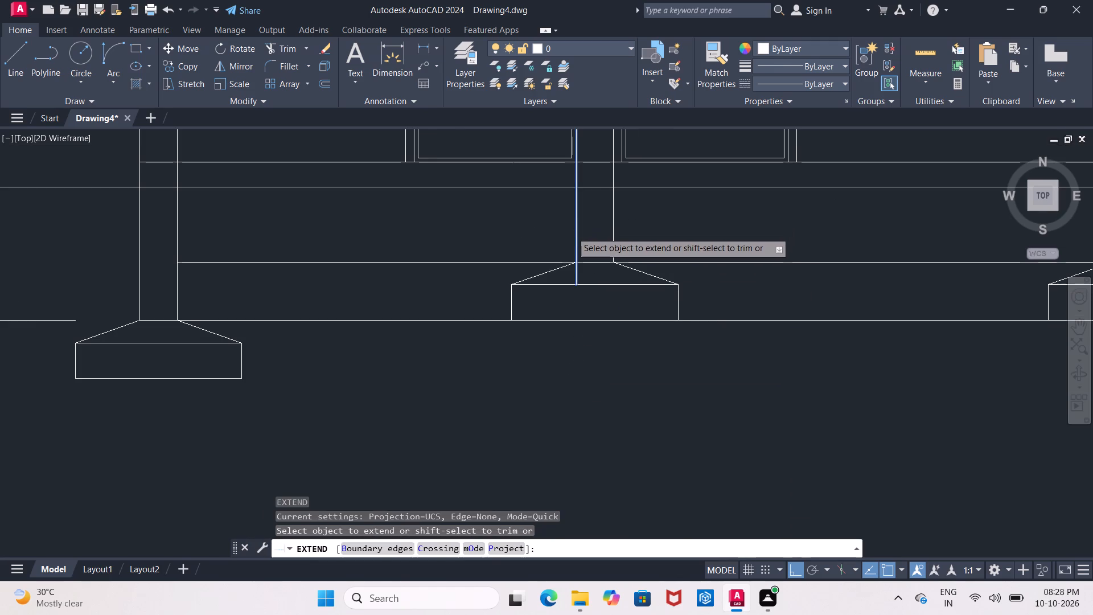
{"action": "left_click", "coordinate": [575, 233]}
{"action": "left_click", "coordinate": [575, 233]}
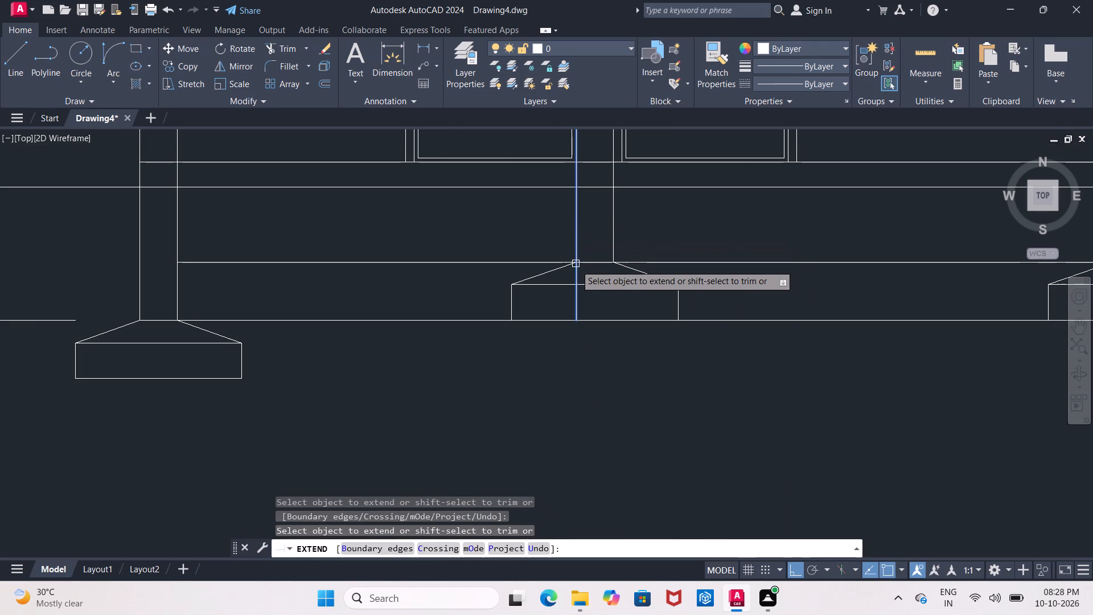
{"action": "left_click", "coordinate": [576, 265]}
{"action": "left_click", "coordinate": [576, 277]}
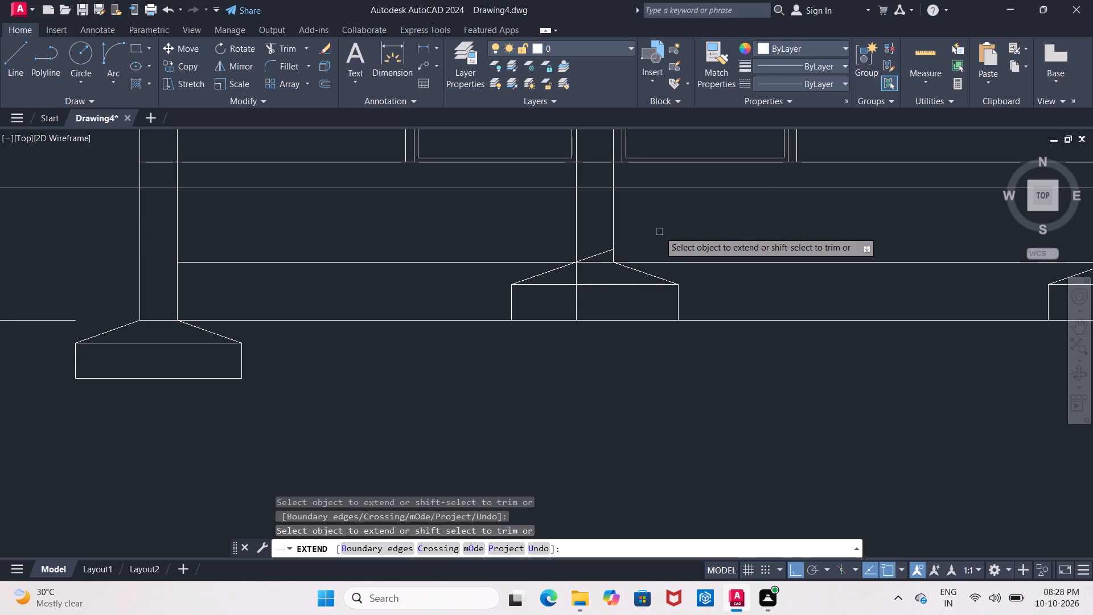
{"action": "left_click", "coordinate": [613, 211]}
{"action": "left_click", "coordinate": [612, 220]}
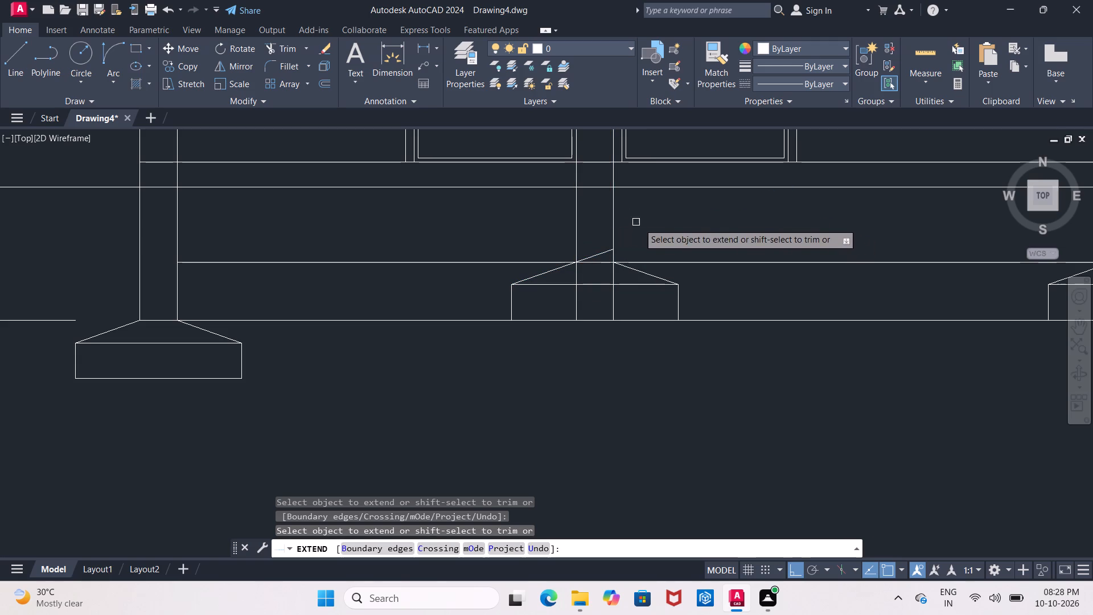
{"action": "key", "text": "Escape"}
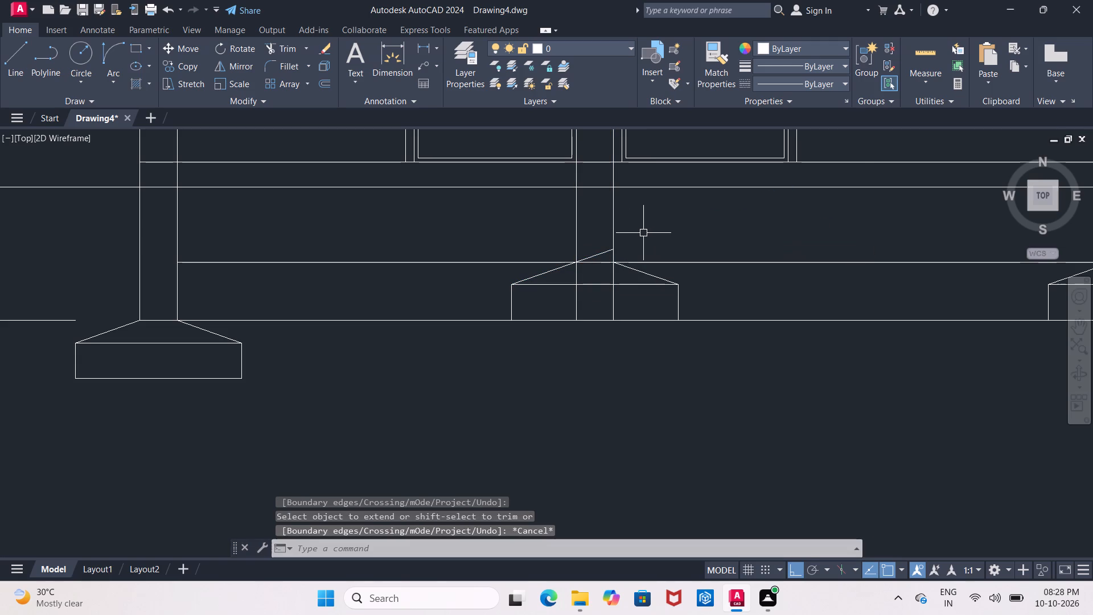
Trim the stray end of the middle footing's sloped line between the two middle wall lines.
{"action": "type", "text": "tr"}
{"action": "key", "text": "Return"}
{"action": "key", "text": "Return"}
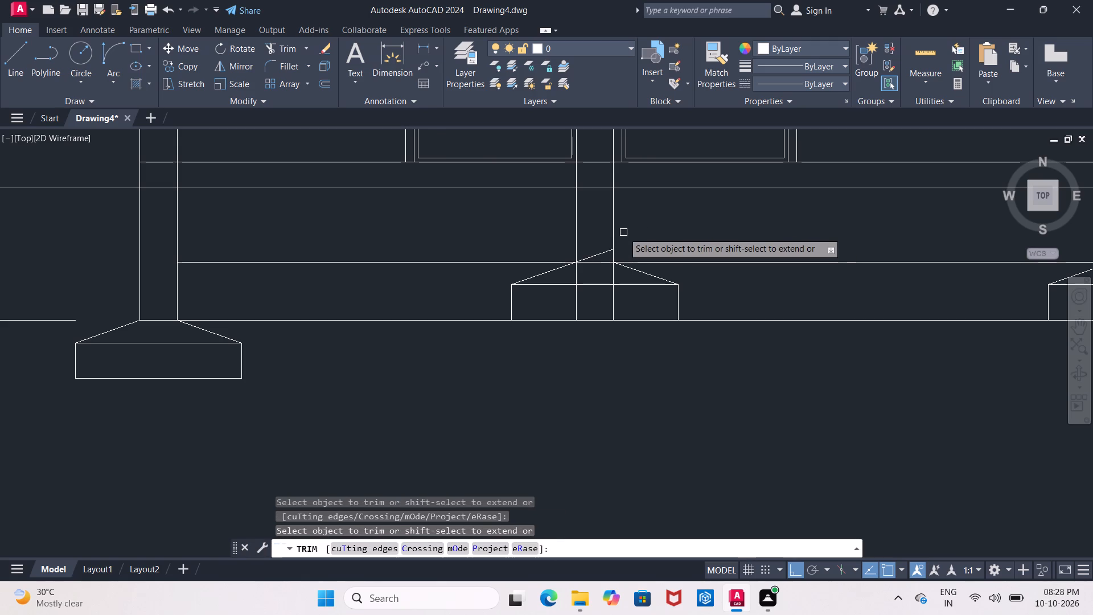
{"action": "left_click", "coordinate": [599, 255]}
{"action": "middle_click_drag", "start_coordinate": [704, 240], "coordinate": [373, 260]}
{"action": "middle_click_drag", "start_coordinate": [453, 249], "coordinate": [447, 249]}
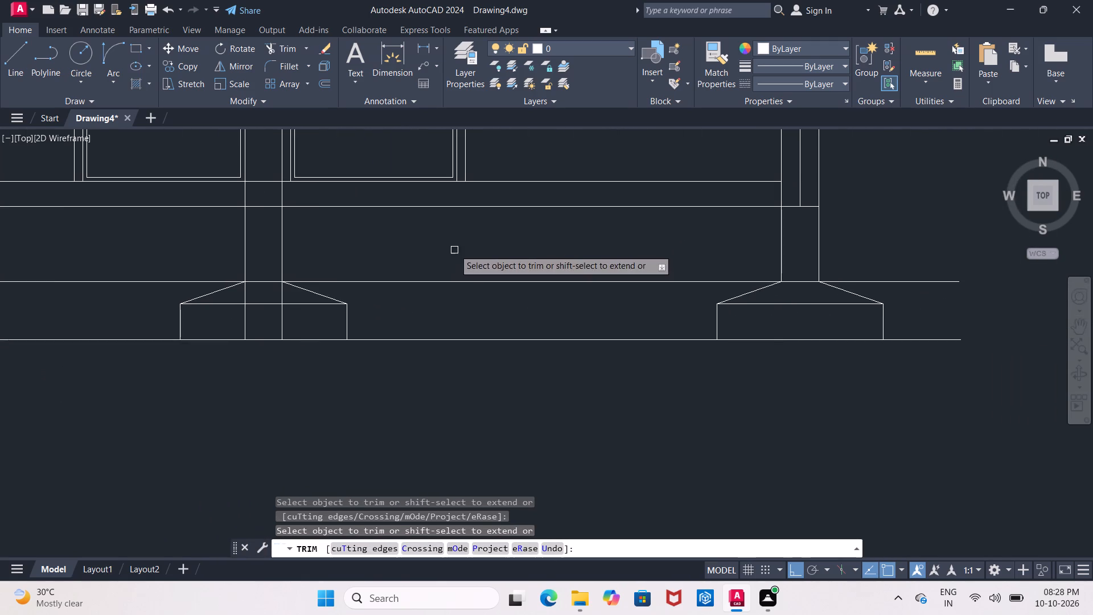
{"action": "middle_click_drag", "start_coordinate": [447, 249], "coordinate": [415, 247]}
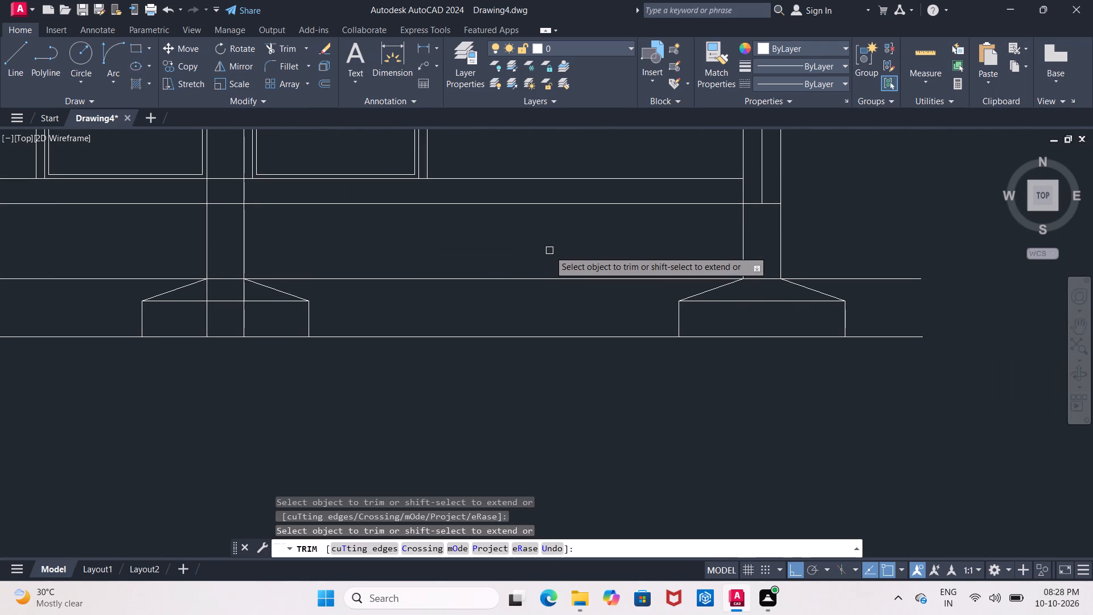
{"action": "key", "text": "Escape"}
Extend both lines of the right wall down through the right footing to the footing's base line.
{"action": "type", "text": "ex"}
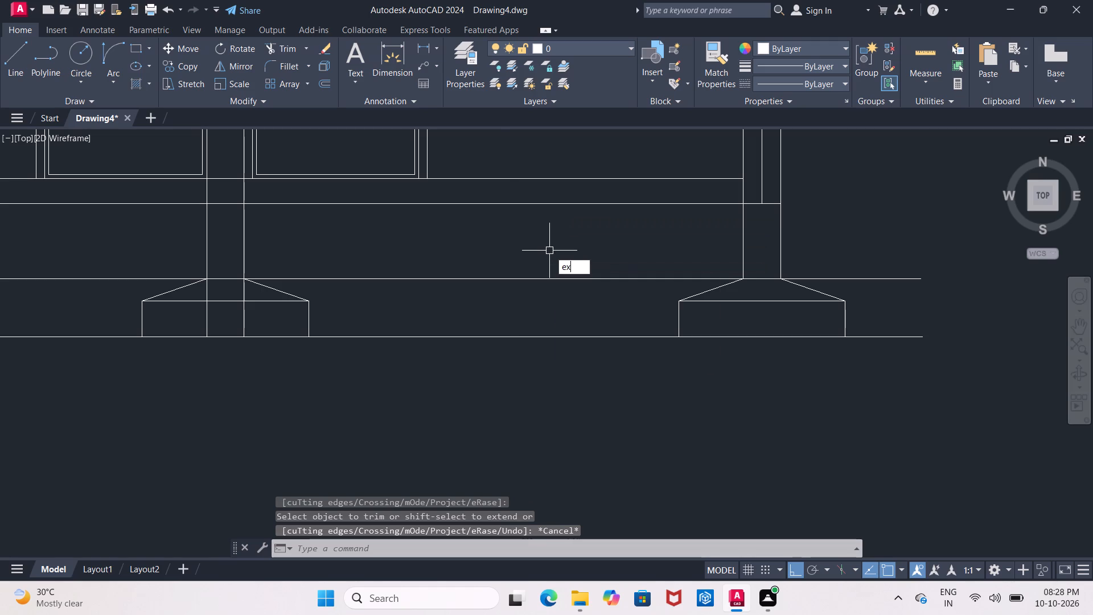
{"action": "key", "text": "Return"}
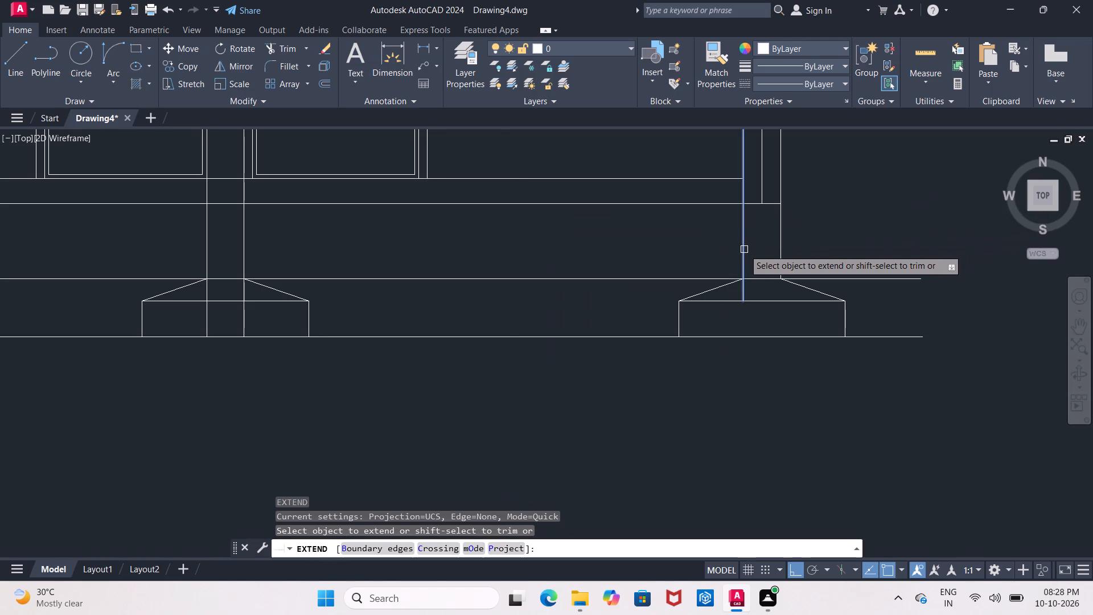
{"action": "left_click", "coordinate": [744, 249]}
{"action": "left_click", "coordinate": [741, 260]}
{"action": "left_click", "coordinate": [783, 256]}
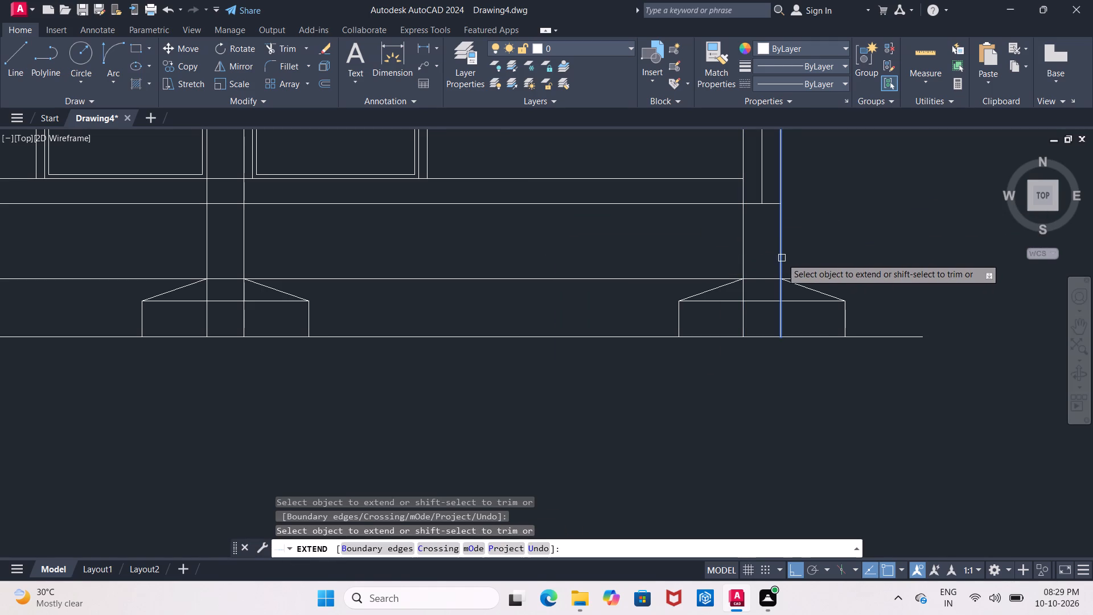
{"action": "left_click", "coordinate": [782, 258]}
{"action": "key", "text": "Escape"}
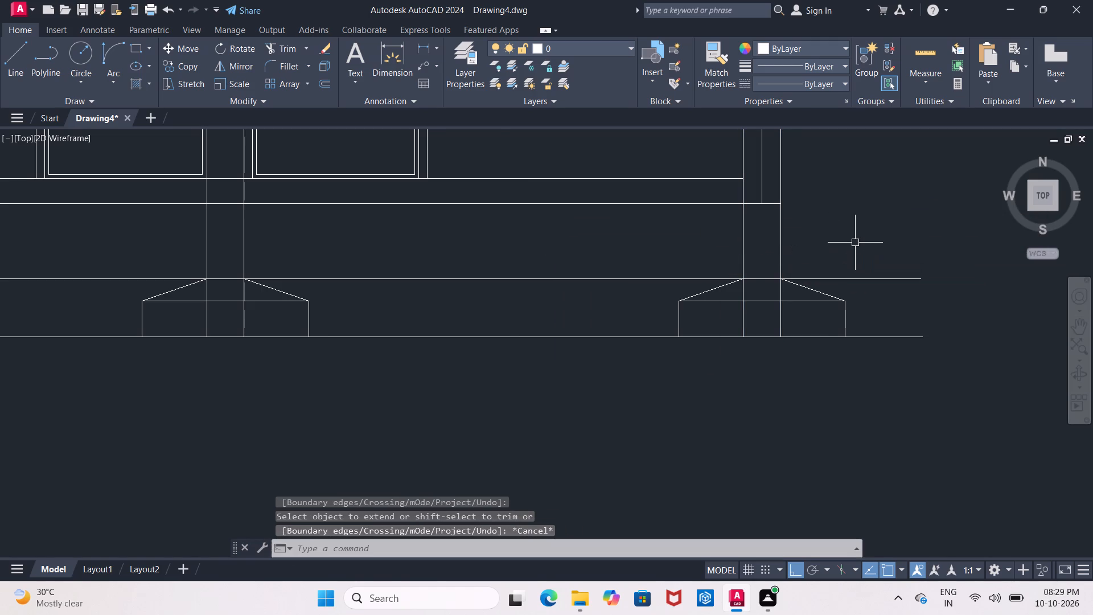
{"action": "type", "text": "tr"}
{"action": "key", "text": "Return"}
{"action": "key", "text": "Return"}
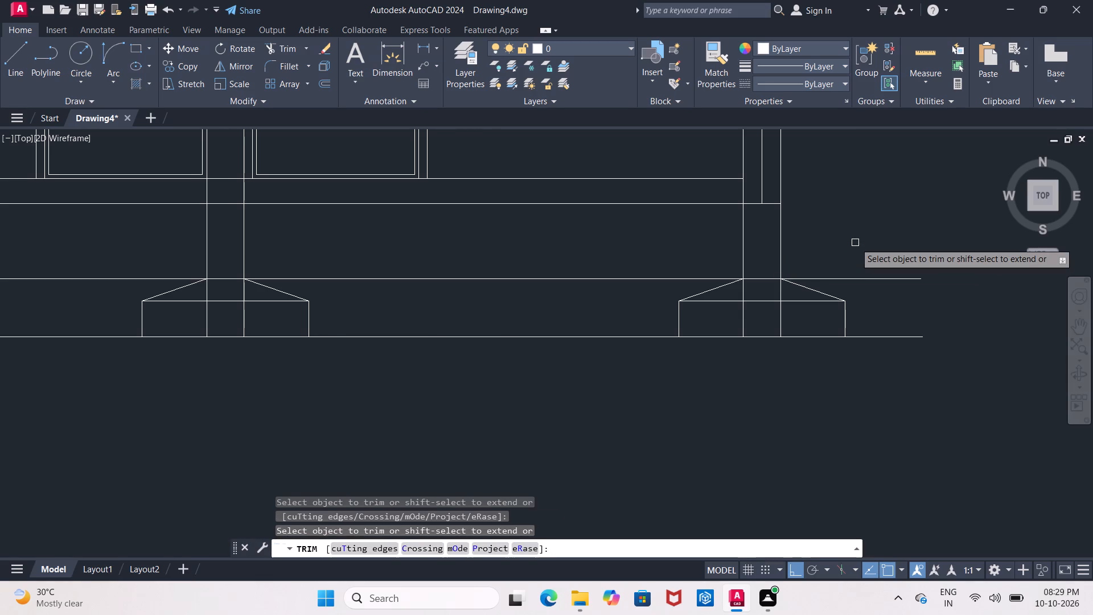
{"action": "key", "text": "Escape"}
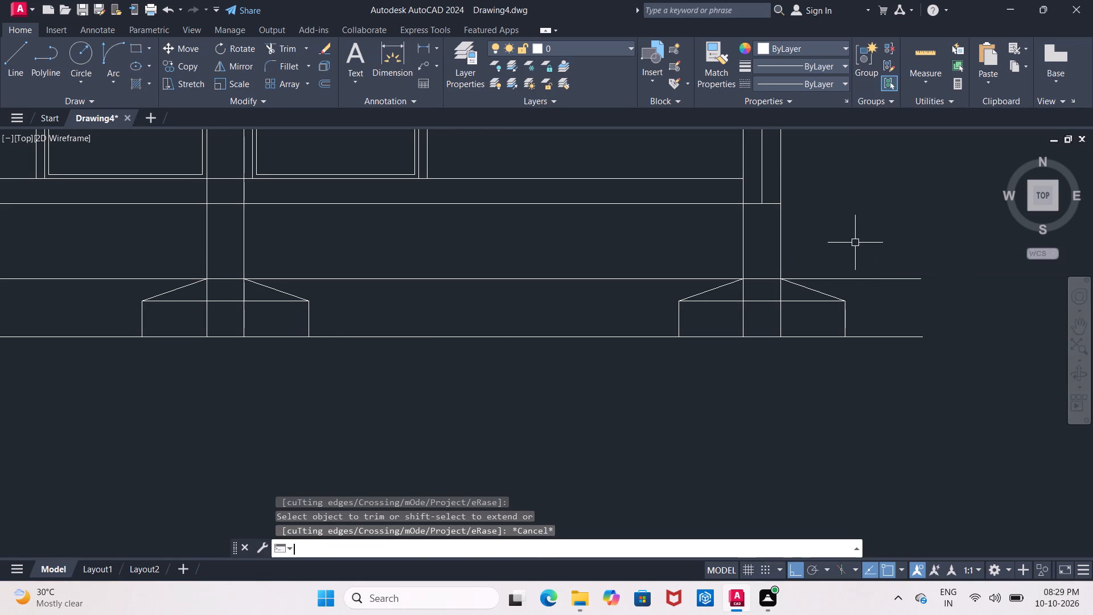
Move the middle and right footings straight down together, from the middle footing's top-left corner to the lower end of the extended wall line.
{"action": "left_click", "coordinate": [57, 251]}
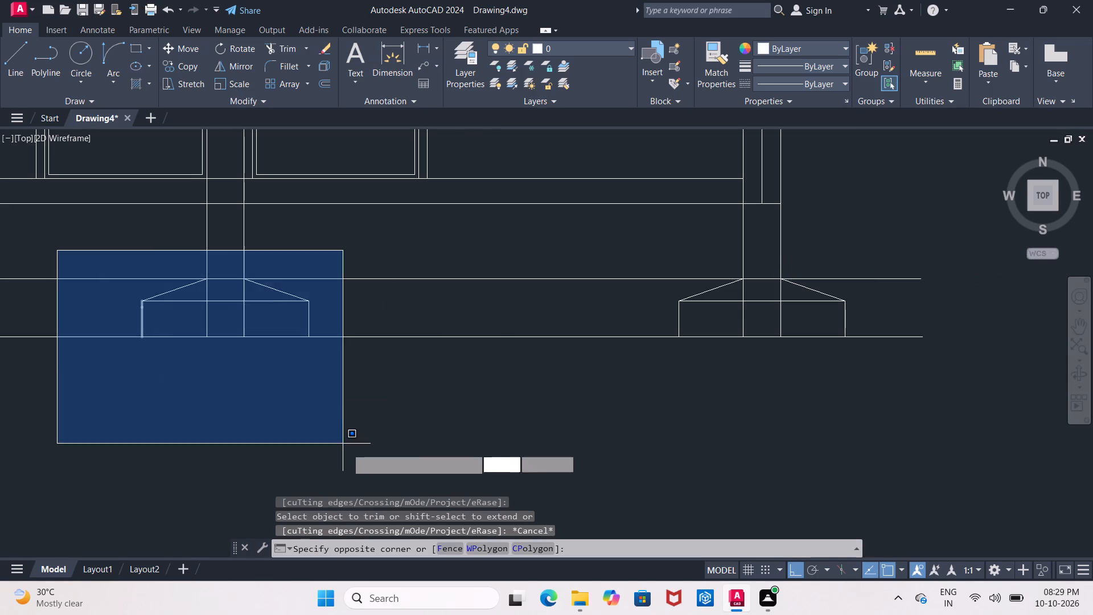
{"action": "left_click", "coordinate": [888, 478]}
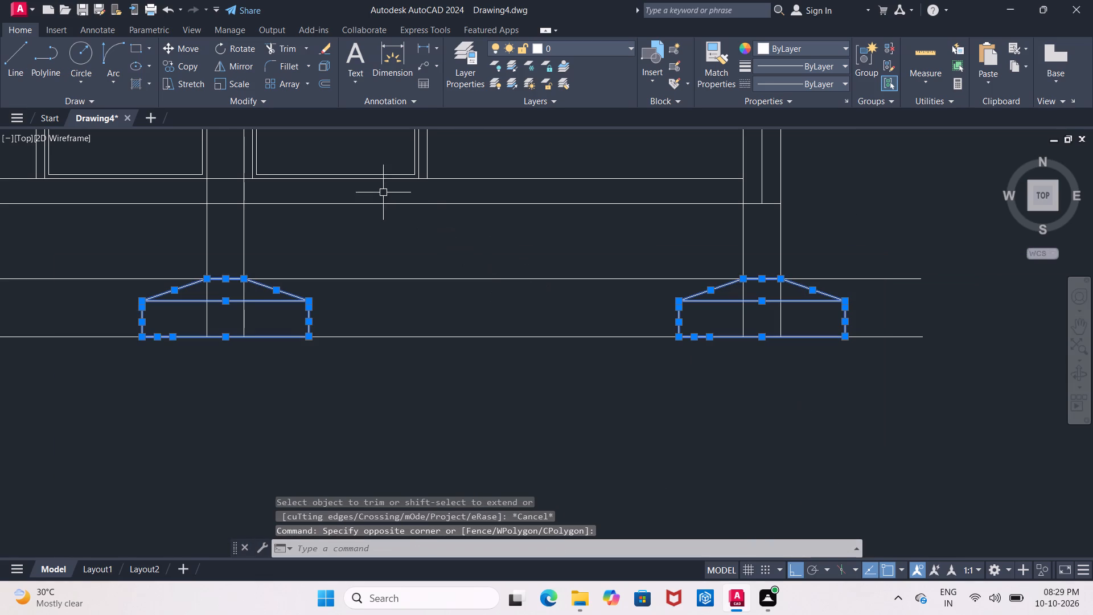
{"action": "left_click", "coordinate": [194, 50]}
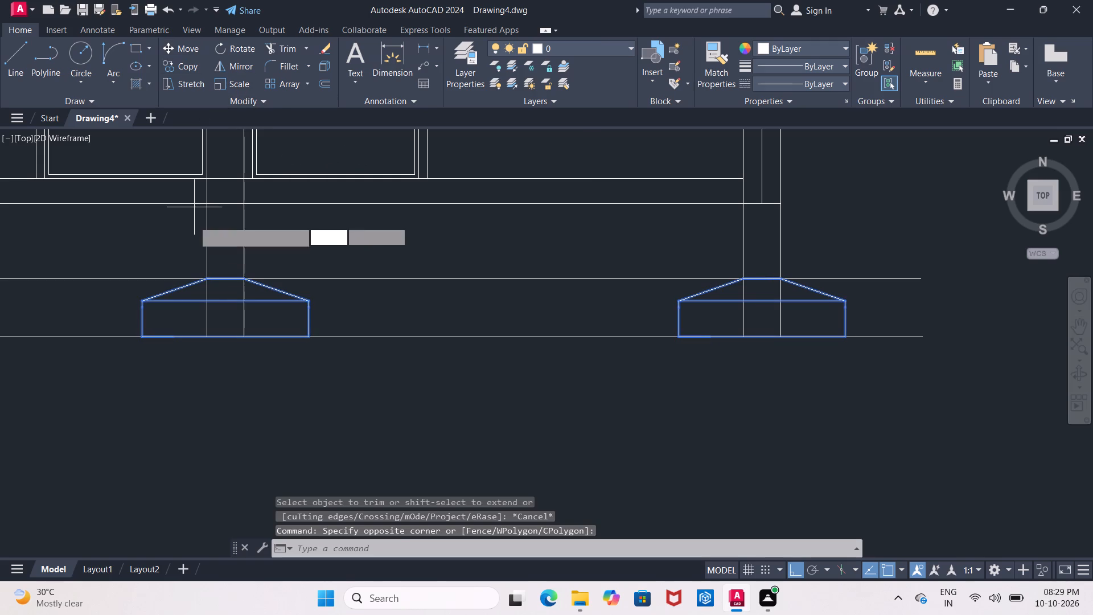
{"action": "left_click", "coordinate": [207, 282]}
{"action": "left_click", "coordinate": [204, 336]}
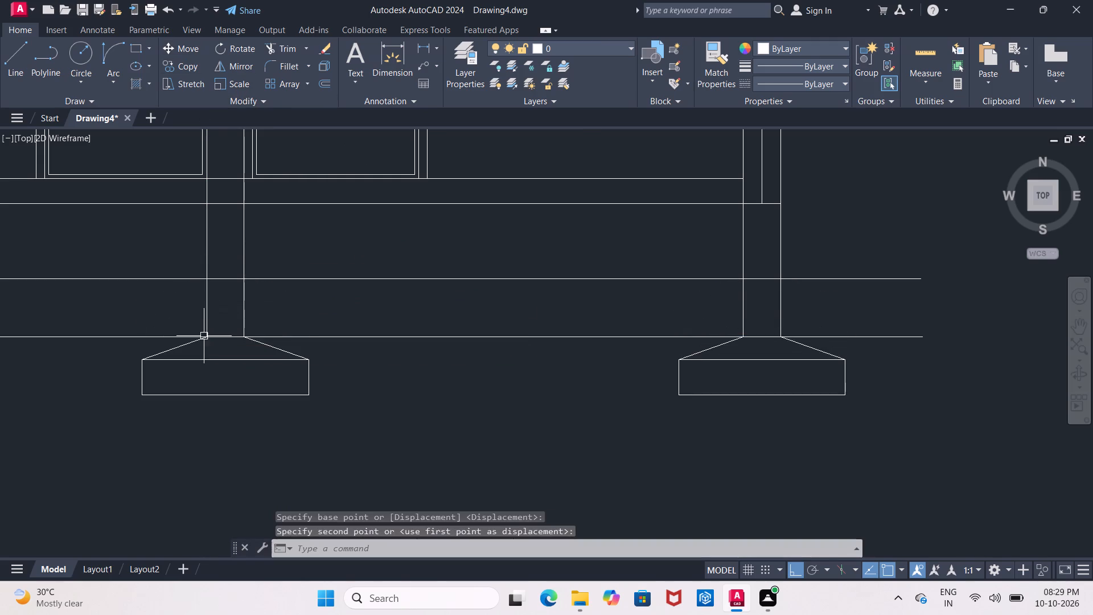
{"action": "key", "text": "Escape"}
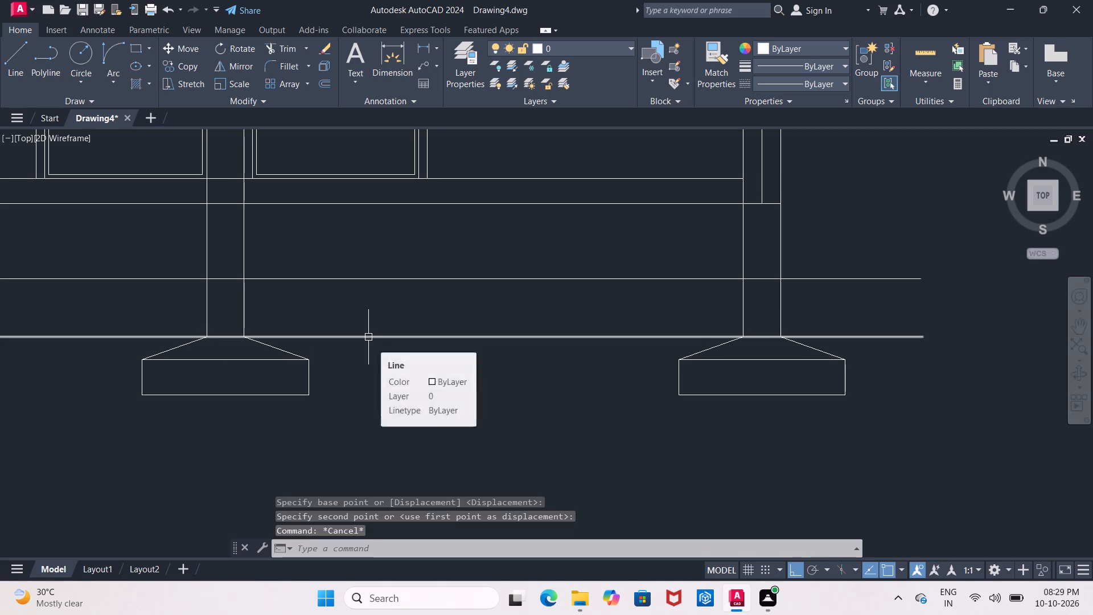
Erase the leftover horizontal line segment to the left of the lowered left footing.
{"action": "middle_click_drag", "start_coordinate": [374, 352], "coordinate": [593, 366]}
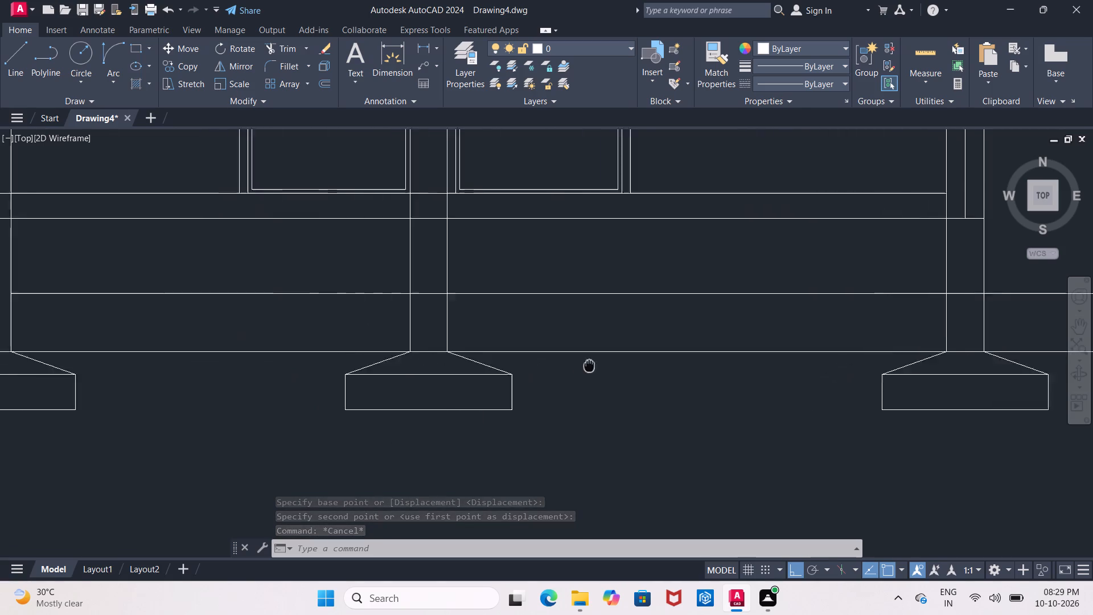
{"action": "scroll", "coordinate": [598, 362], "scroll_direction": "down", "scroll_amount": 3}
{"action": "scroll", "coordinate": [598, 362], "scroll_direction": "up", "scroll_amount": 1}
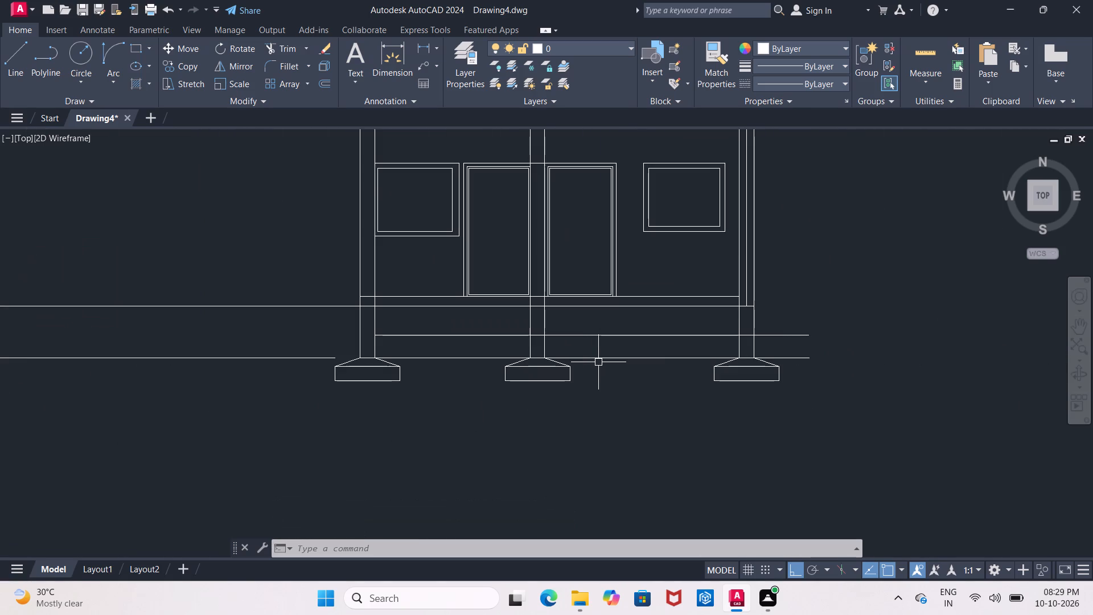
{"action": "scroll", "coordinate": [598, 362], "scroll_direction": "up", "scroll_amount": 1}
{"action": "middle_click_drag", "start_coordinate": [606, 367], "coordinate": [612, 369]}
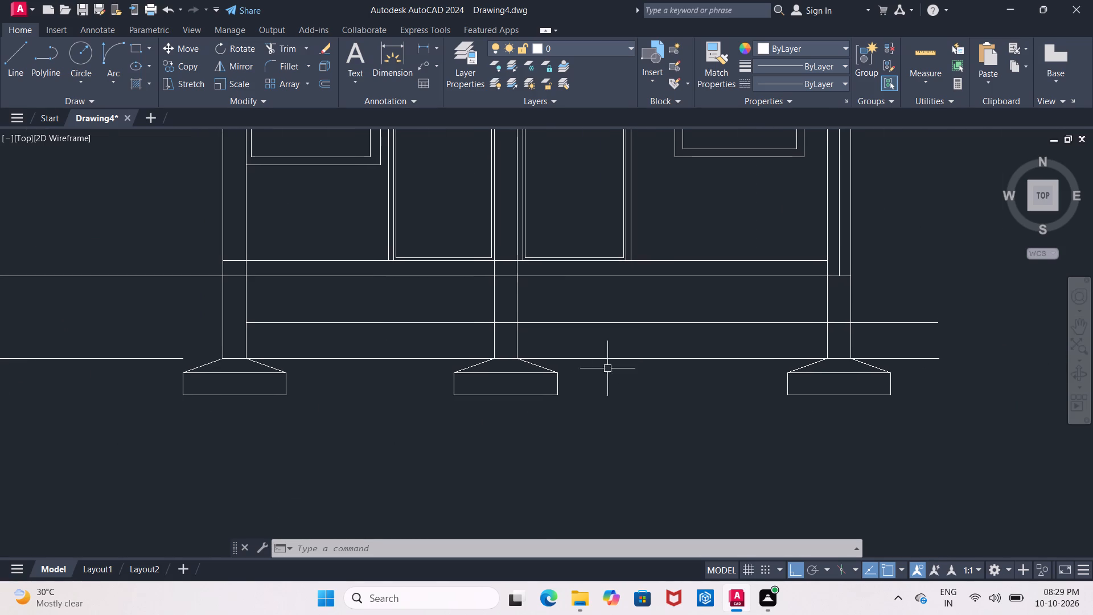
{"action": "left_click", "coordinate": [172, 360]}
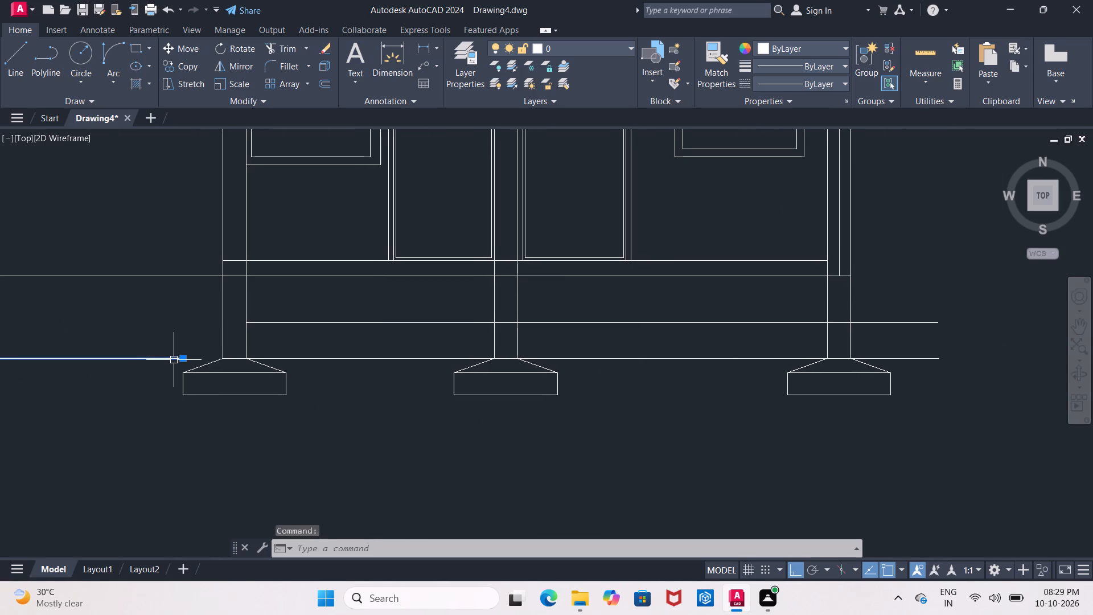
{"action": "key", "text": "Delete"}
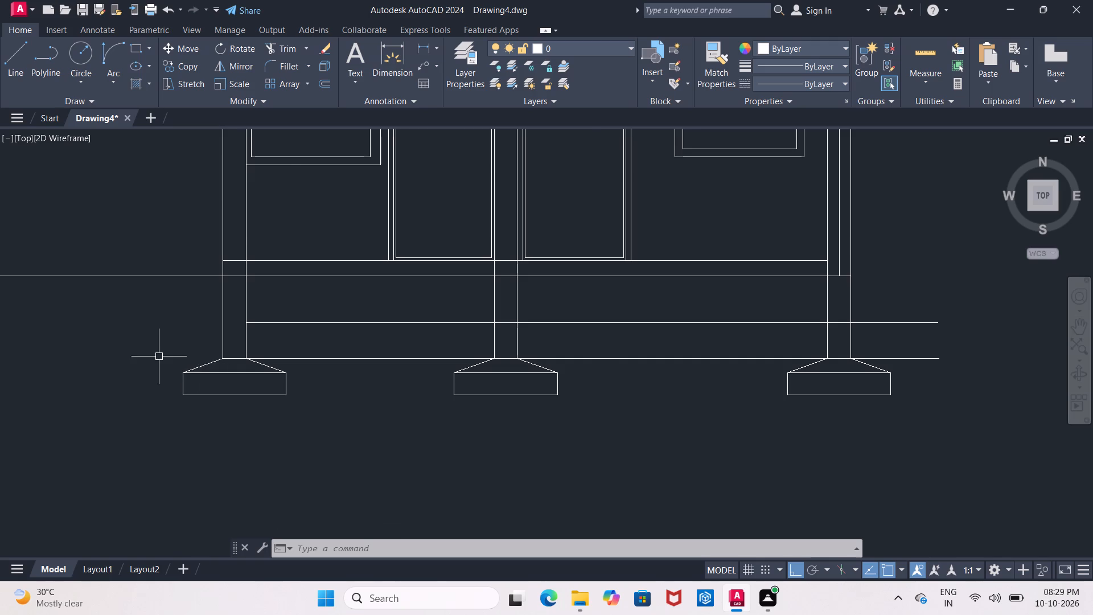
Erase the upper horizontal guide line crossing the walls between the left wall's inner line and beyond the right wall, above the lowered footings.
{"action": "scroll", "coordinate": [159, 356], "scroll_direction": "down", "scroll_amount": 2}
{"action": "scroll", "coordinate": [94, 347], "scroll_direction": "down", "scroll_amount": 1}
{"action": "middle_click_drag", "start_coordinate": [94, 347], "coordinate": [262, 345]}
{"action": "scroll", "coordinate": [262, 345], "scroll_direction": "up", "scroll_amount": 2}
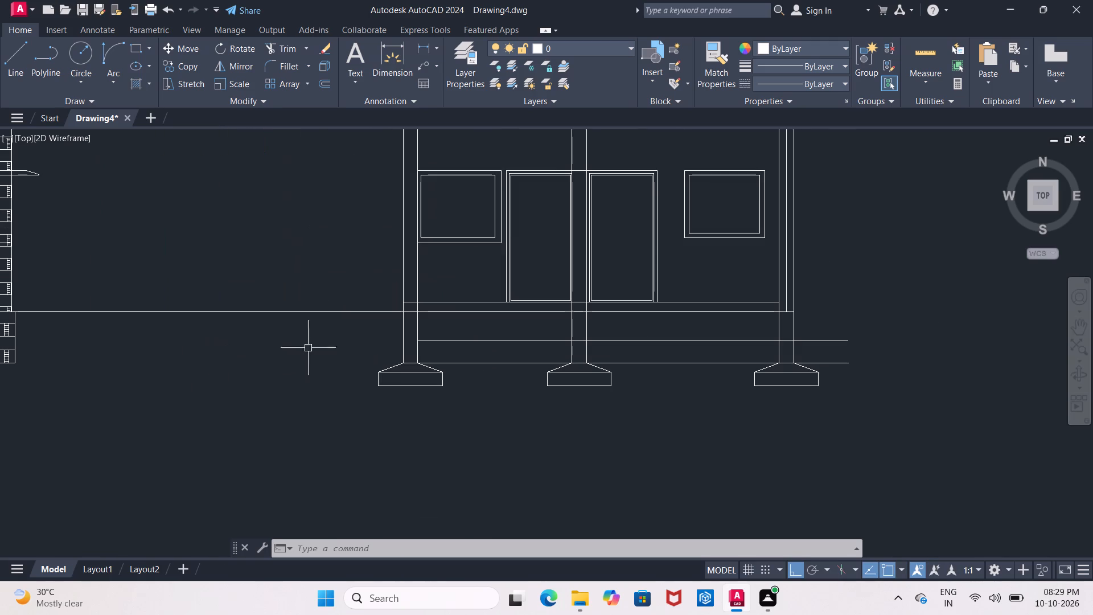
{"action": "left_click", "coordinate": [475, 339]}
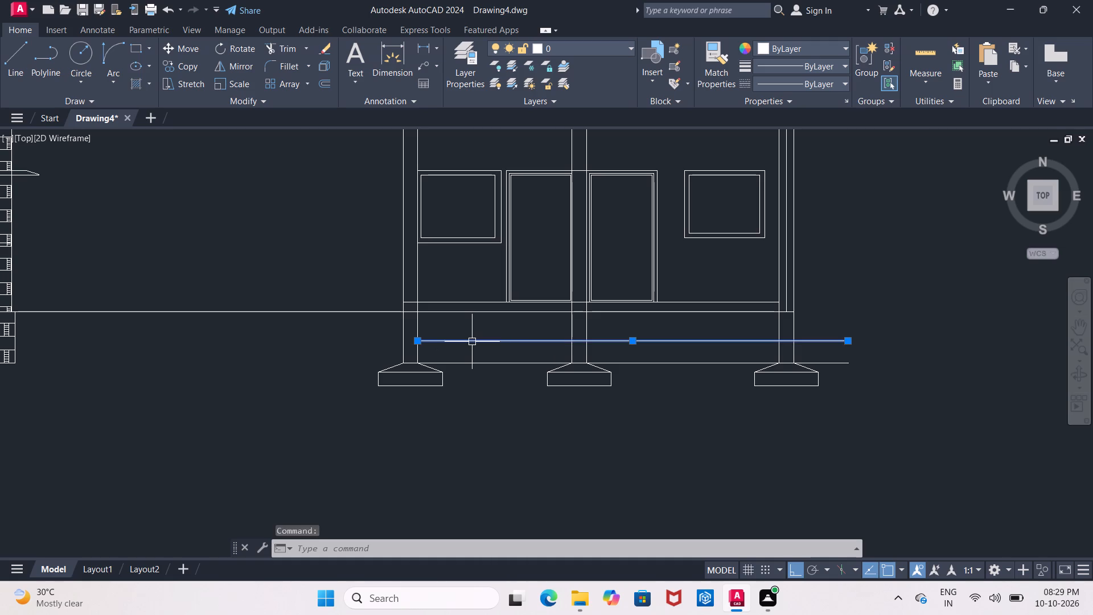
{"action": "key", "text": "Delete"}
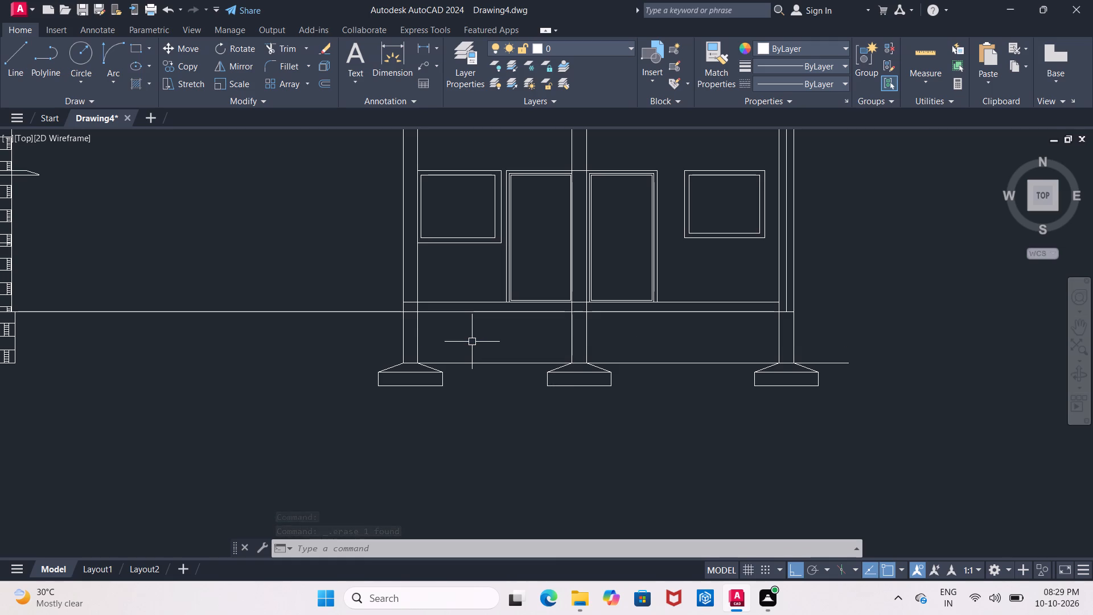
Measure the vertical distance from the long horizontal line shared with the elevation to the left footing's top, using a linear dimension without placing it.
{"action": "left_click", "coordinate": [428, 50]}
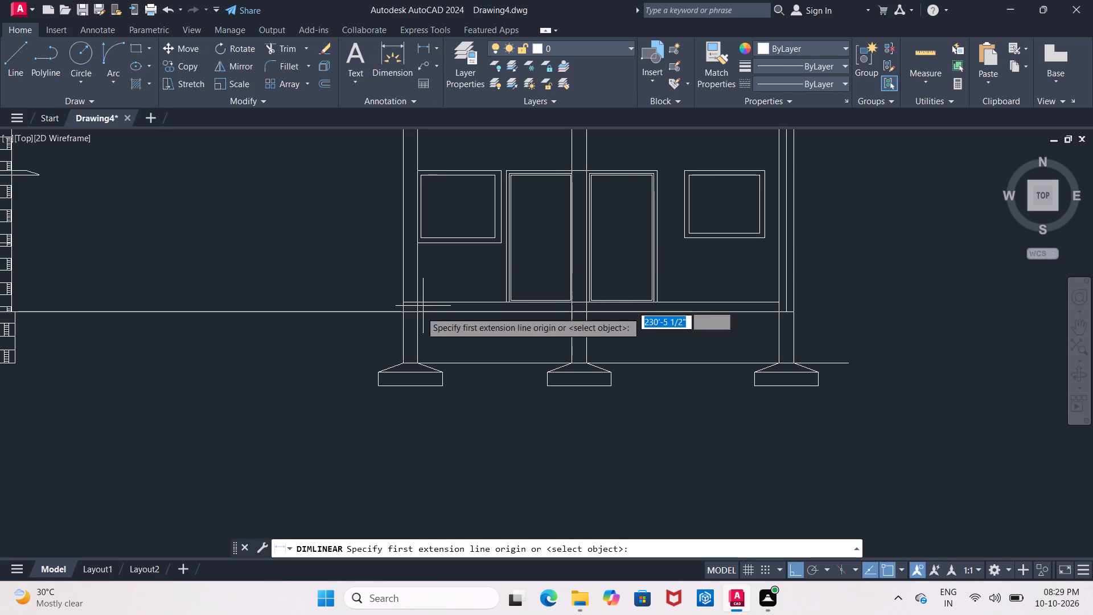
{"action": "left_click", "coordinate": [418, 309]}
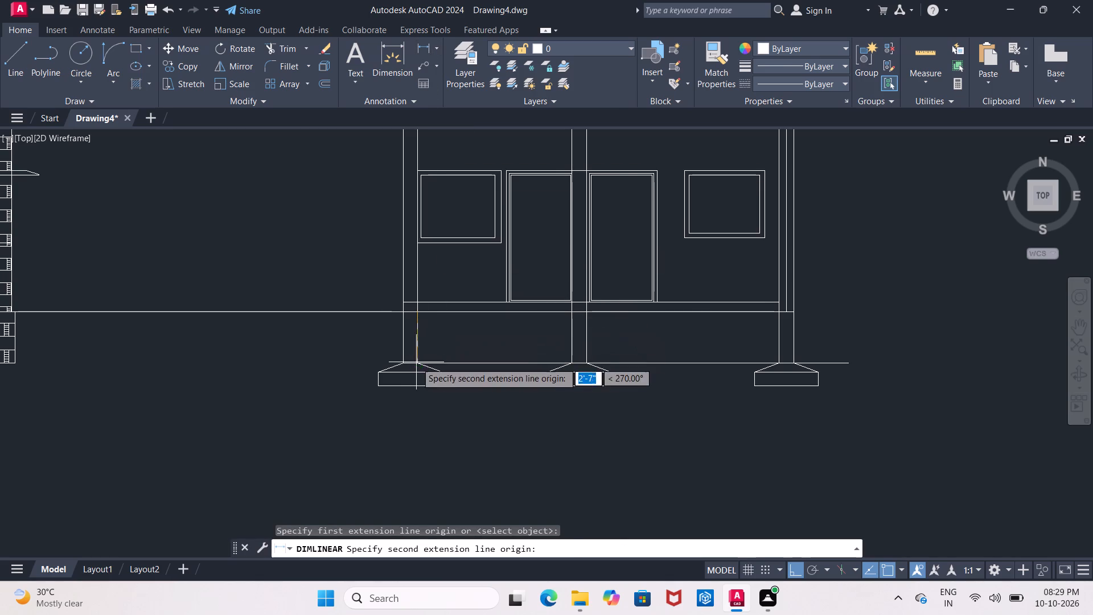
{"action": "left_click", "coordinate": [417, 363]}
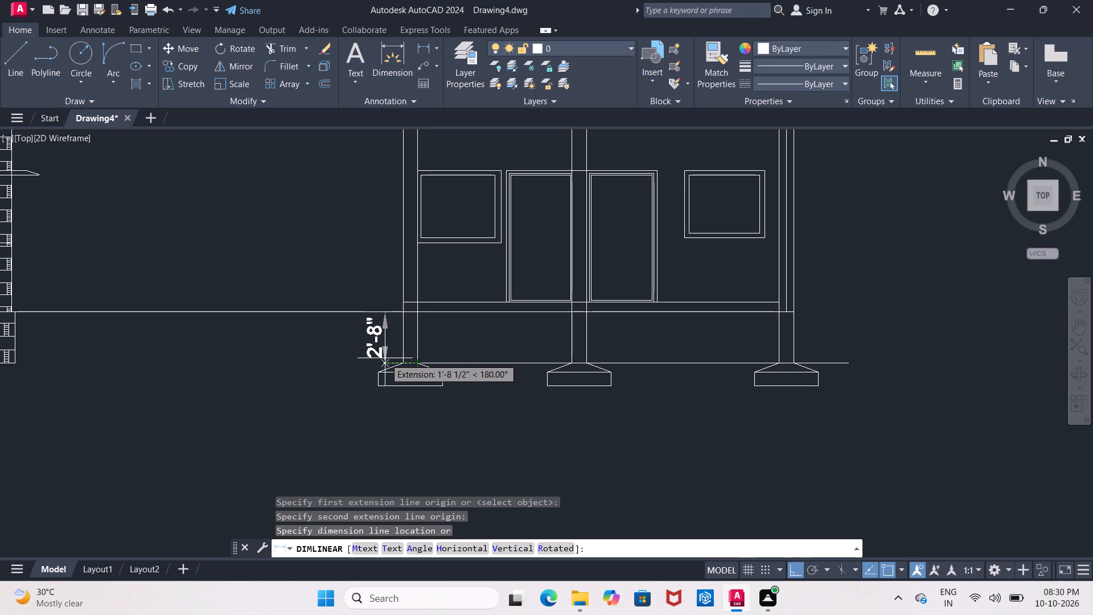
{"action": "key", "text": "Escape"}
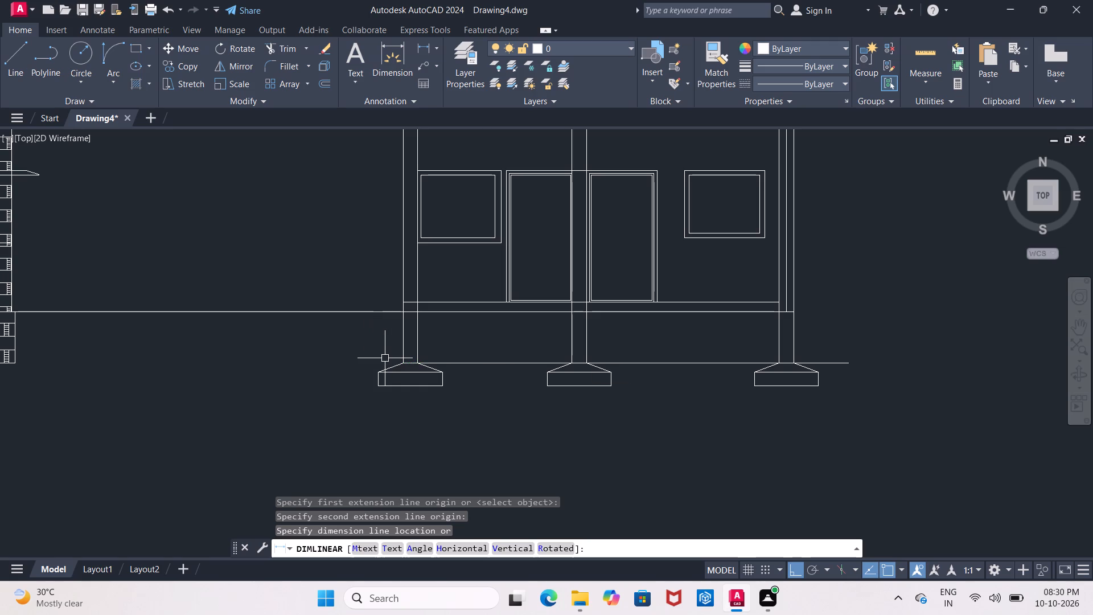
{"action": "middle_click_drag", "start_coordinate": [310, 306], "coordinate": [452, 302]}
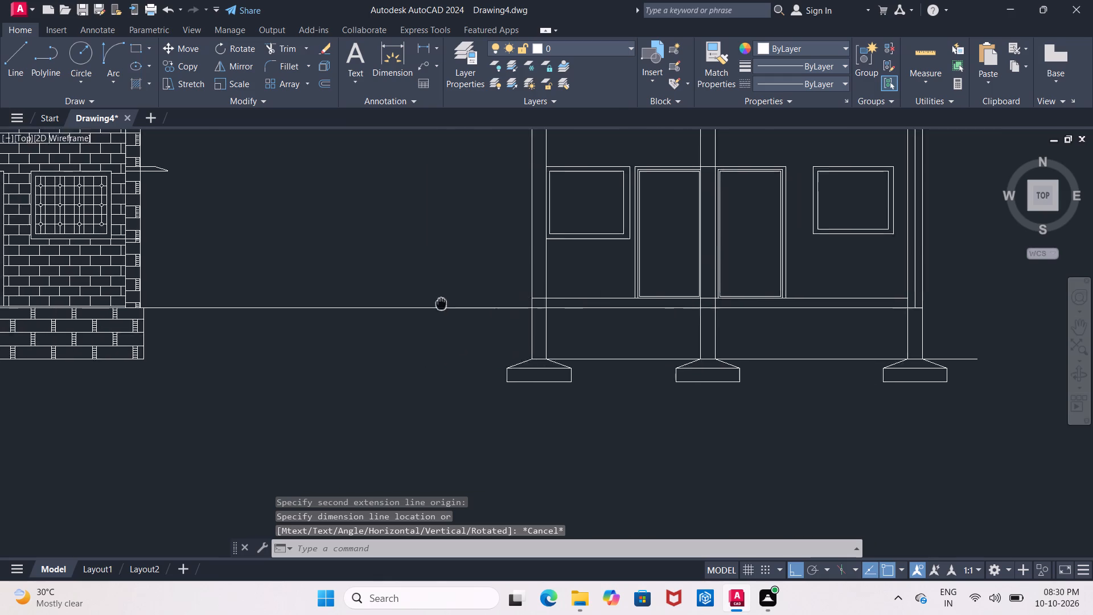
Measure the plinth's height at the elevation's right edge with a linear dimension, without placing it.
{"action": "middle_click_drag", "start_coordinate": [452, 302], "coordinate": [517, 306]}
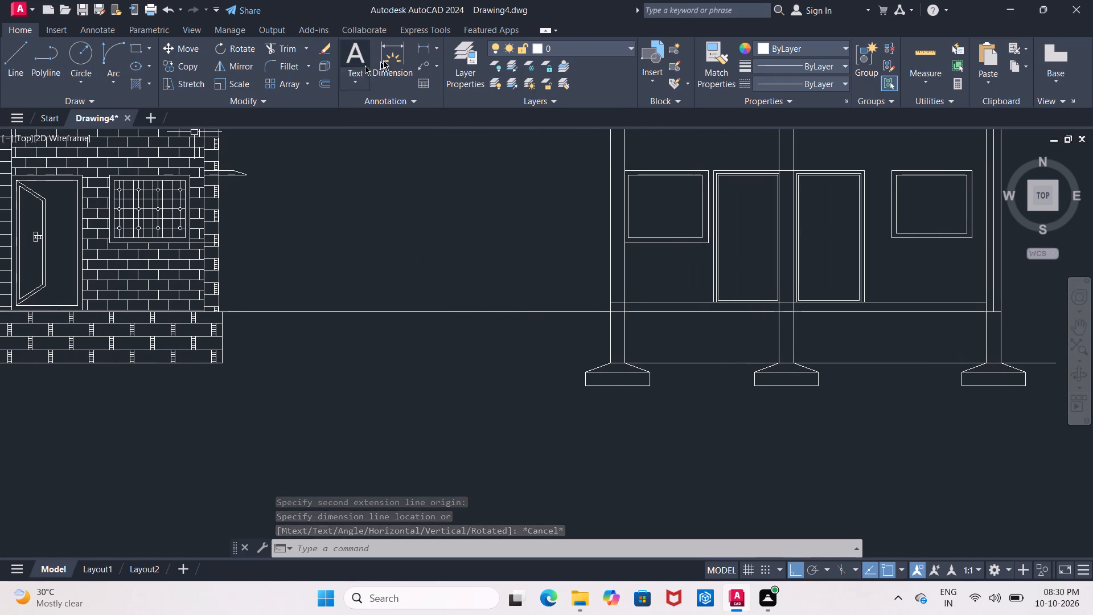
{"action": "left_click", "coordinate": [426, 49]}
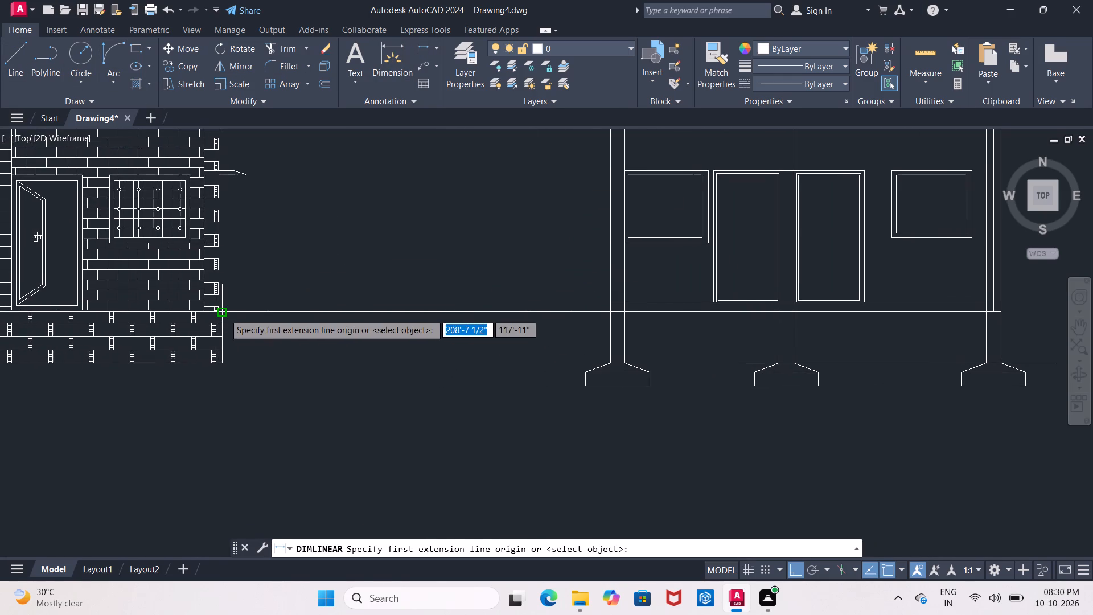
{"action": "left_click", "coordinate": [224, 314]}
{"action": "left_click", "coordinate": [222, 362]}
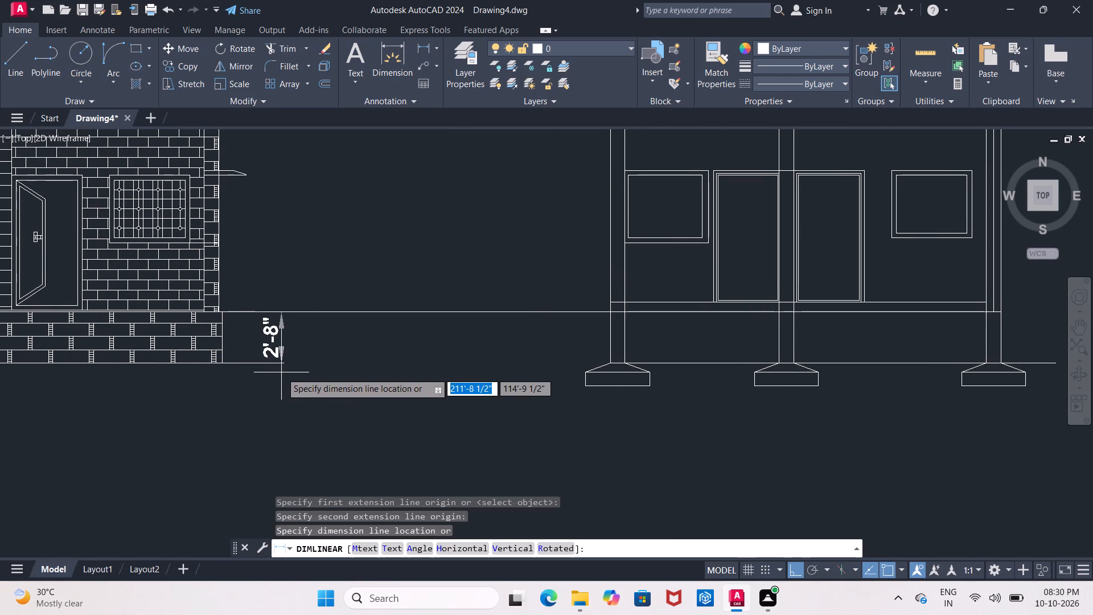
{"action": "key", "text": "Escape"}
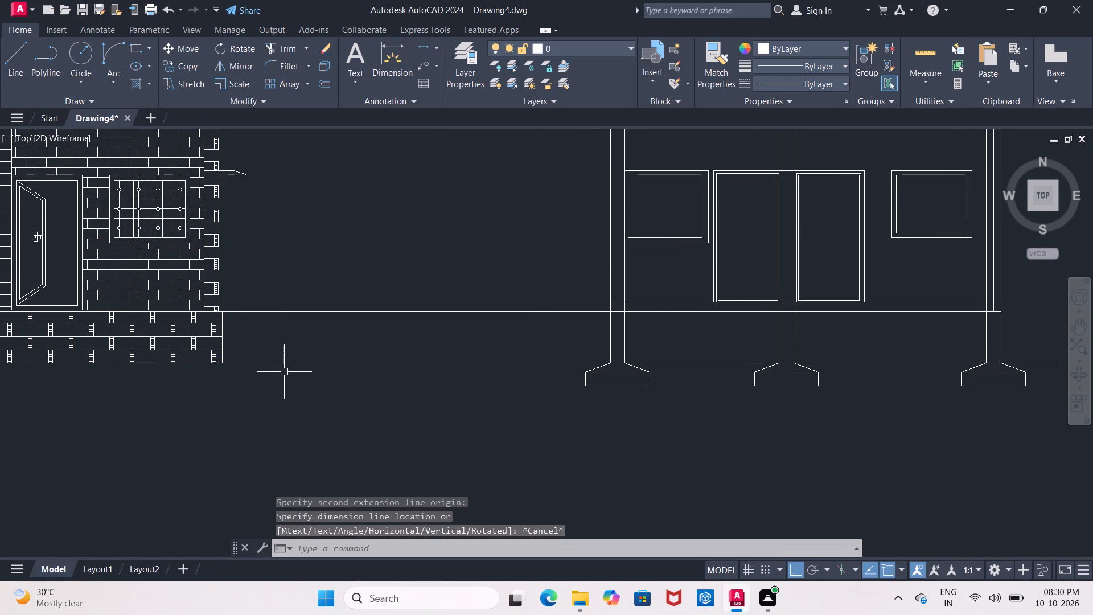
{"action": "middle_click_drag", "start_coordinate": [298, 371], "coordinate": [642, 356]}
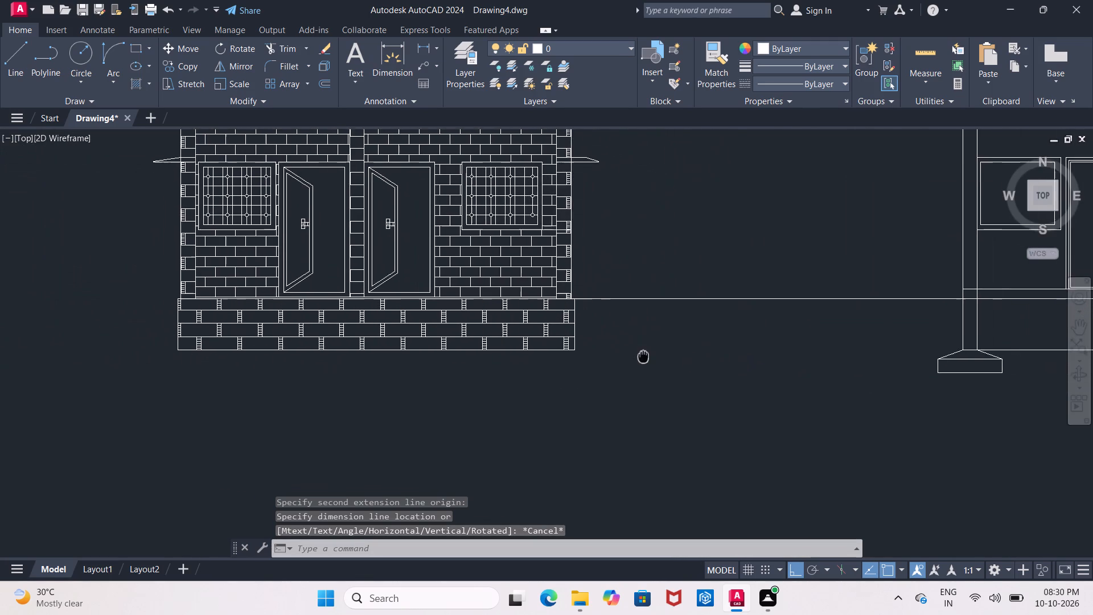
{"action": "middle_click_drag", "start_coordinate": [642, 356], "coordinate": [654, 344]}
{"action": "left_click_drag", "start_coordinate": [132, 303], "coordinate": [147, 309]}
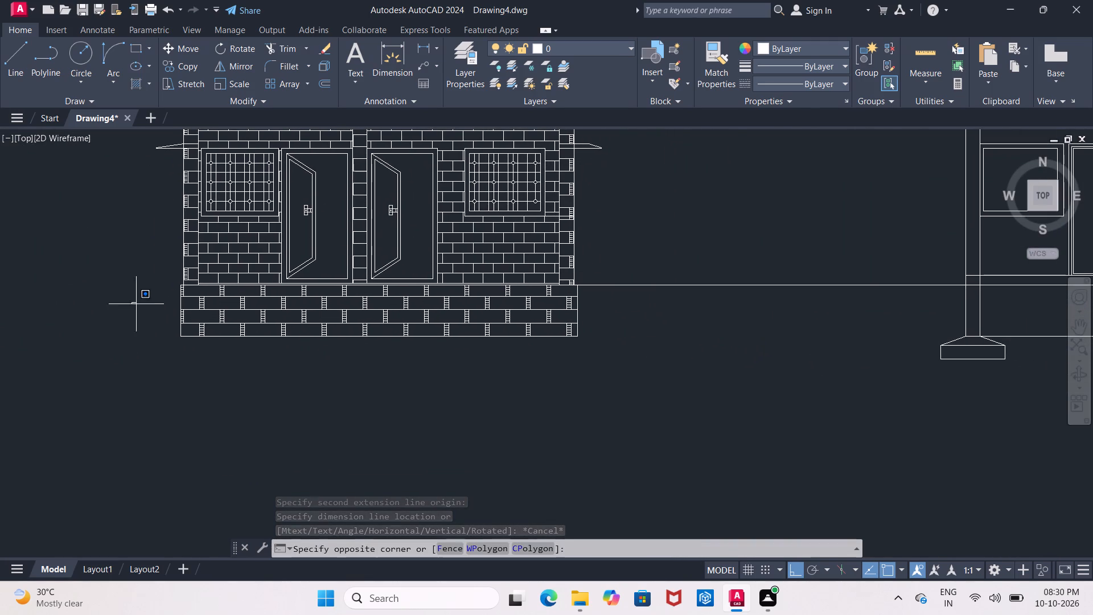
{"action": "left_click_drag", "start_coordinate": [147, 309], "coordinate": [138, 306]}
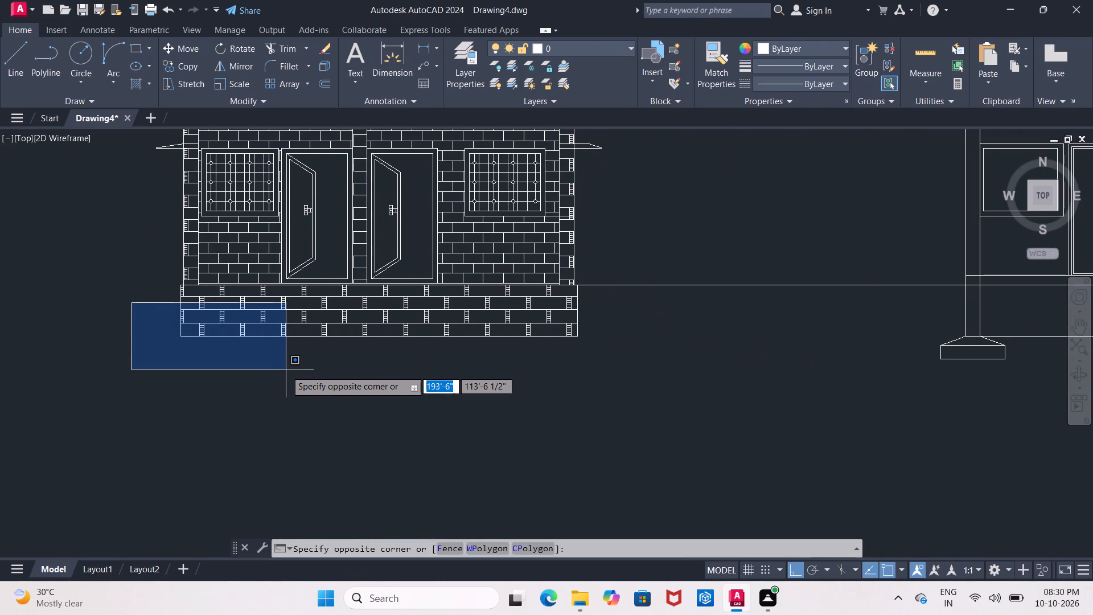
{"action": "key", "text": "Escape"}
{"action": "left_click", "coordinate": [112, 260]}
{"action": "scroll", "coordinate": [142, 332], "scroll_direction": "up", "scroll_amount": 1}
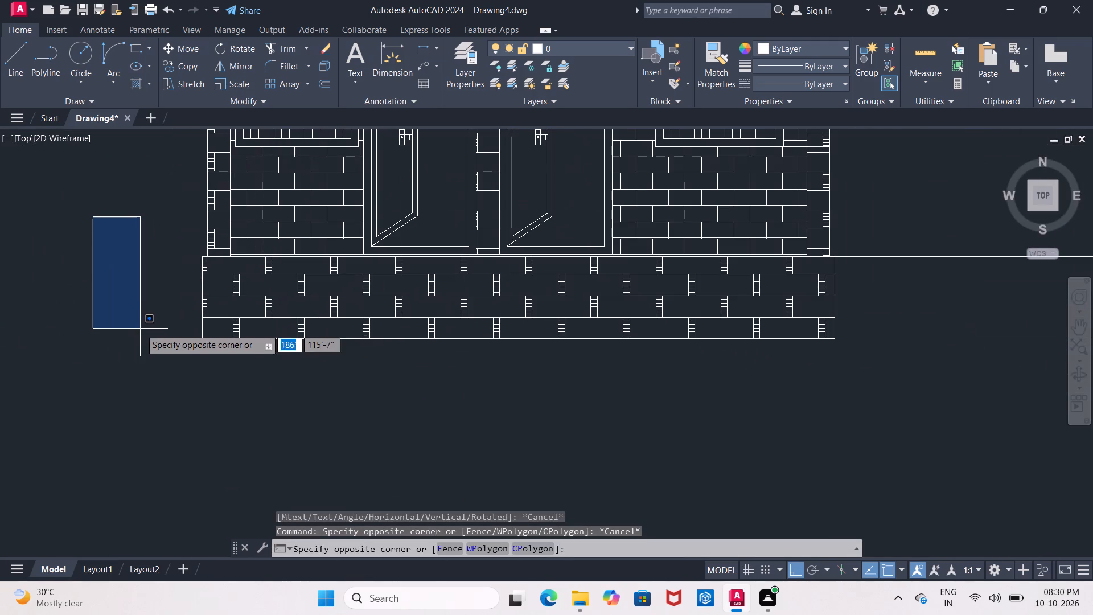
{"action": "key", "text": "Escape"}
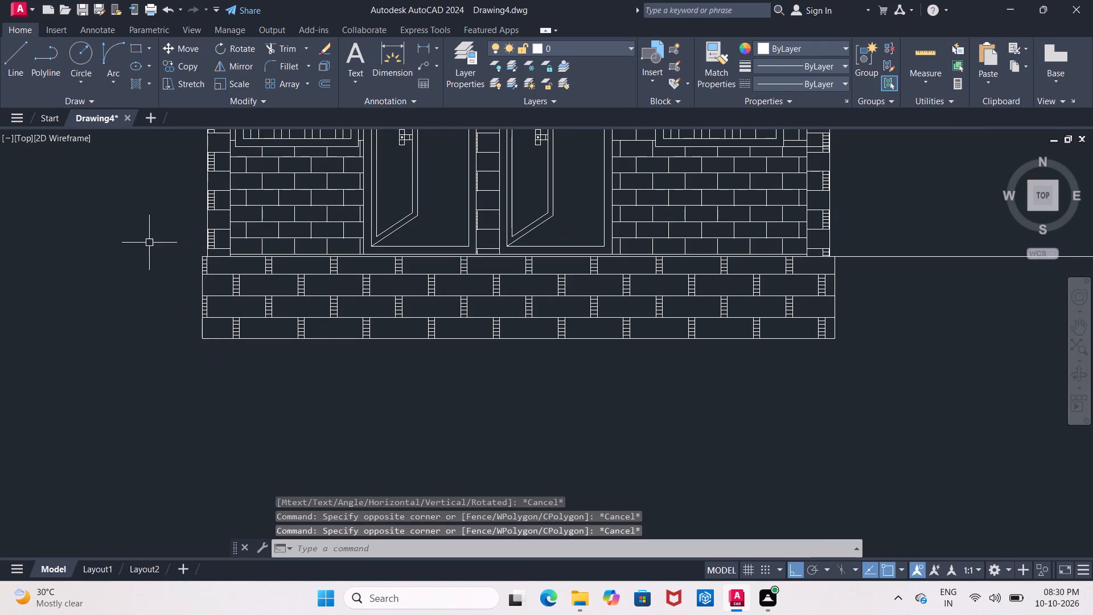
Stretch the elevation's whole brick plinth, including its hatch and top line, 2" straight down.
{"action": "left_click", "coordinate": [155, 252]}
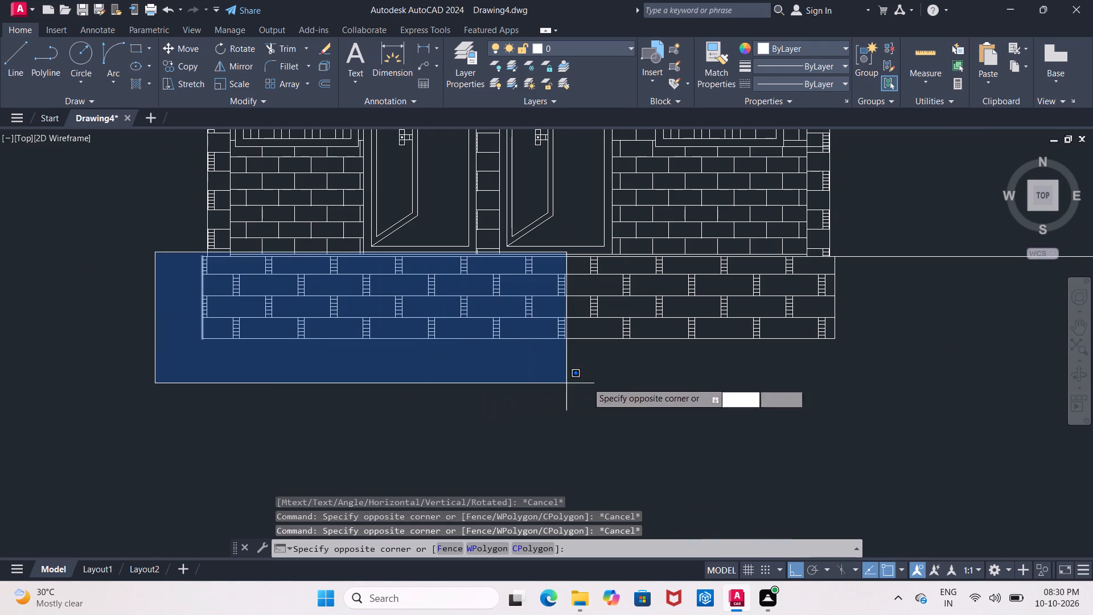
{"action": "left_click", "coordinate": [926, 399]}
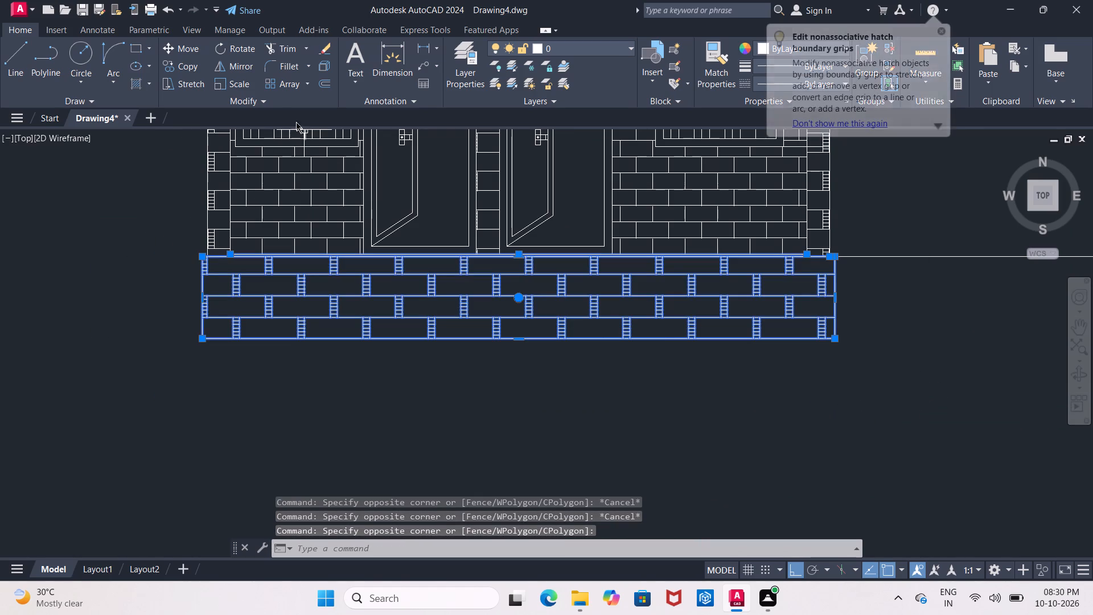
{"action": "left_click", "coordinate": [191, 86]}
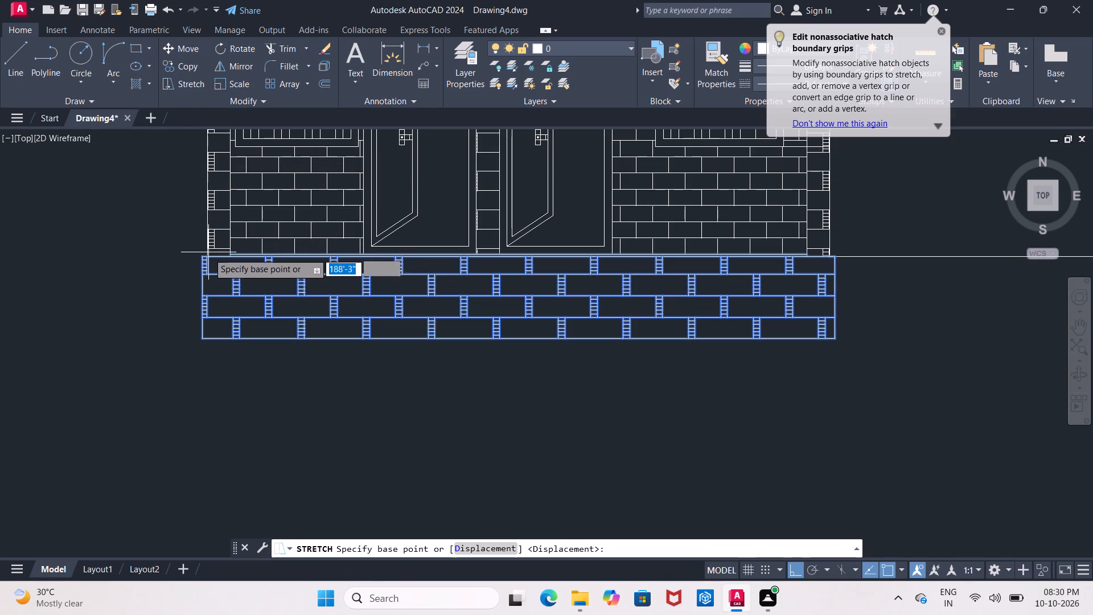
{"action": "left_click", "coordinate": [208, 255]}
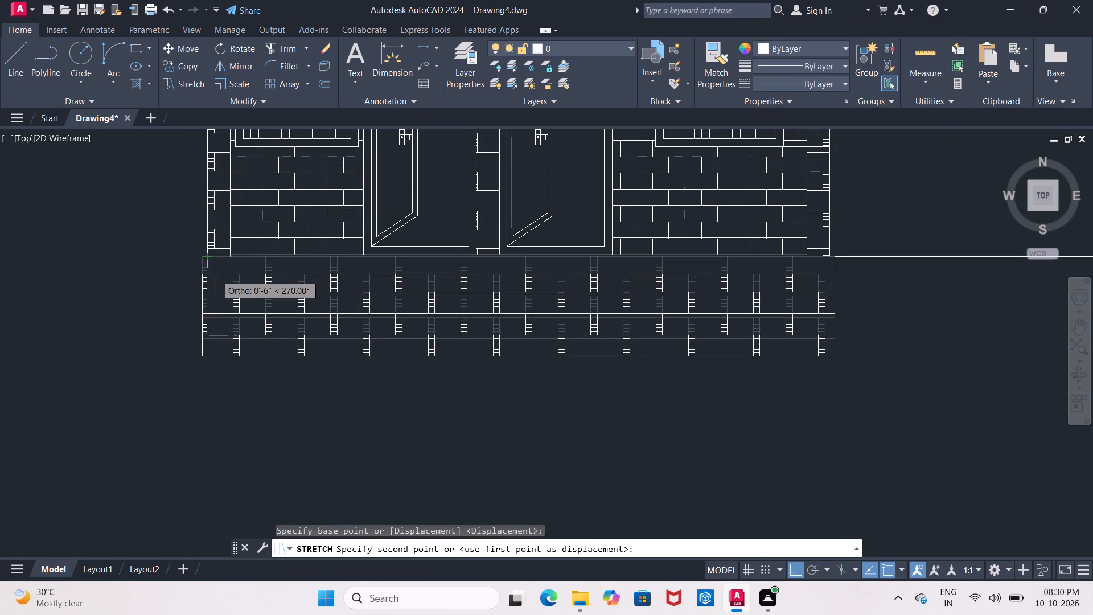
{"action": "key", "text": "2"}
{"action": "key", "text": "shift+quotedbl"}
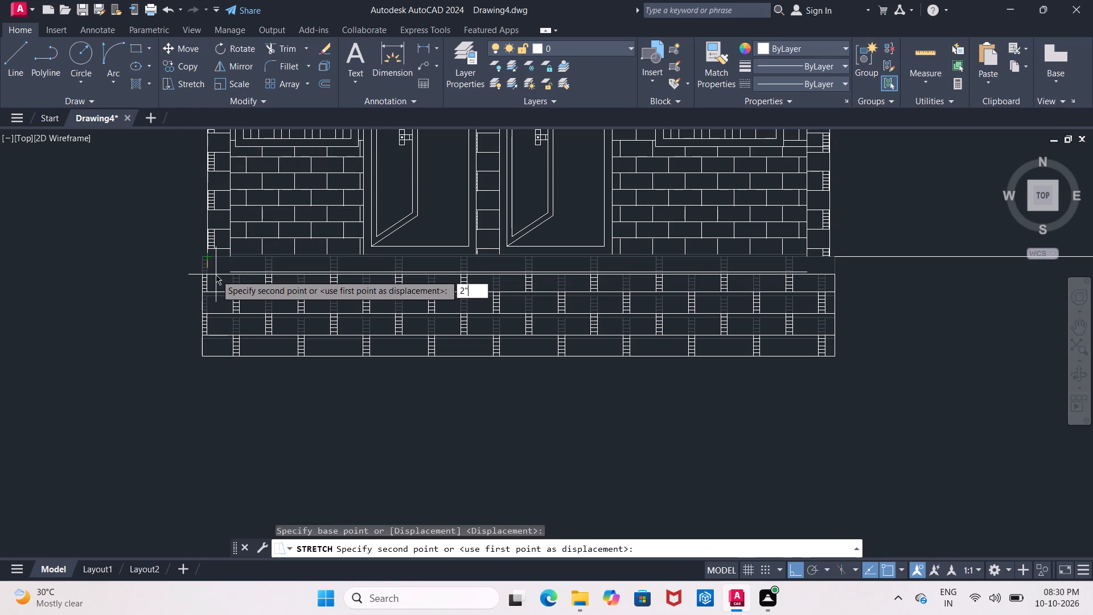
{"action": "key", "text": "Return"}
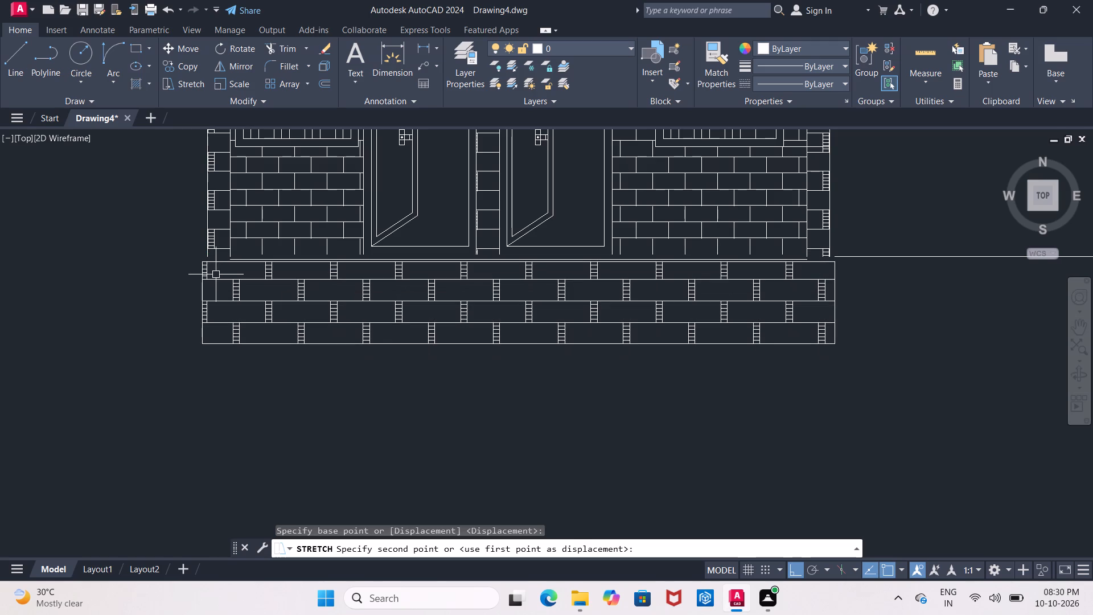
{"action": "key", "text": "Escape"}
Extend the left corner pier's outer and inner vertical lines down to the lowered plinth, and try extending the adjacent brick hatch joints.
{"action": "type", "text": "ex"}
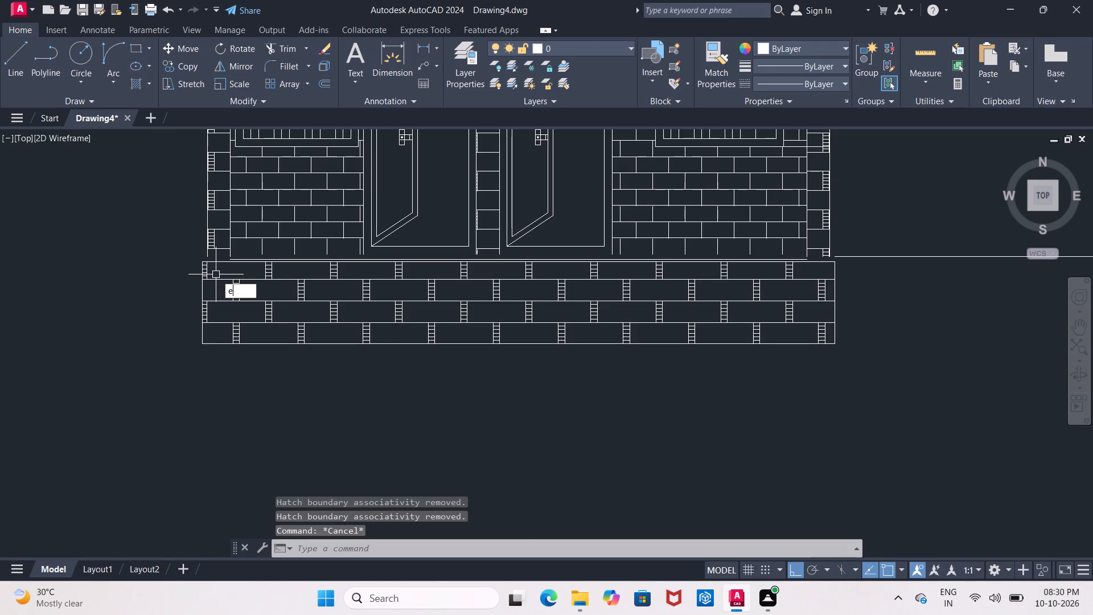
{"action": "key", "text": "Return"}
{"action": "scroll", "coordinate": [209, 263], "scroll_direction": "up", "scroll_amount": 2}
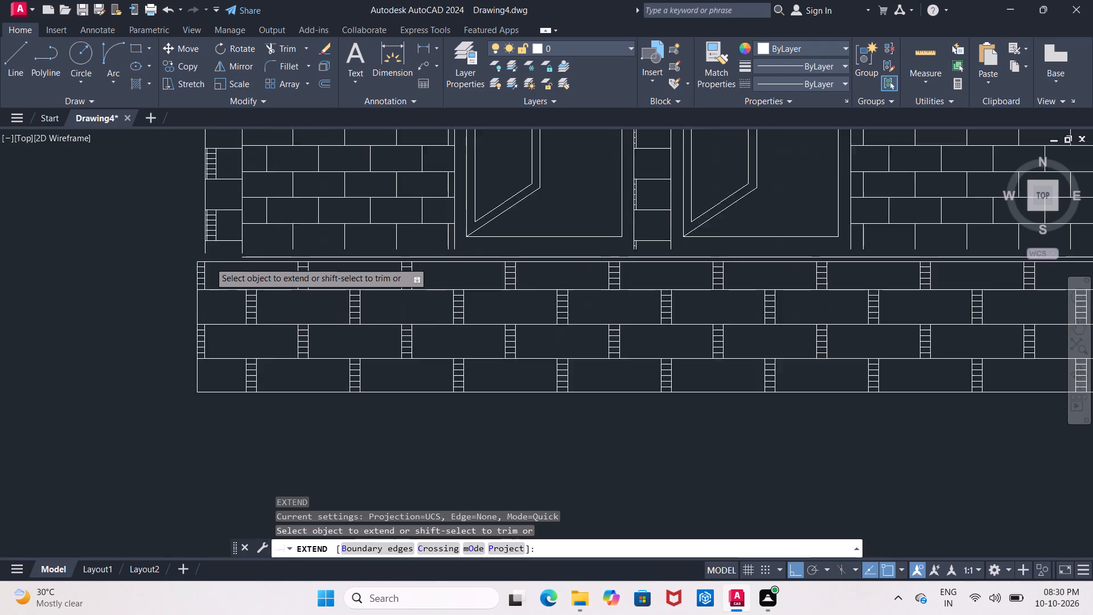
{"action": "left_click", "coordinate": [202, 243]}
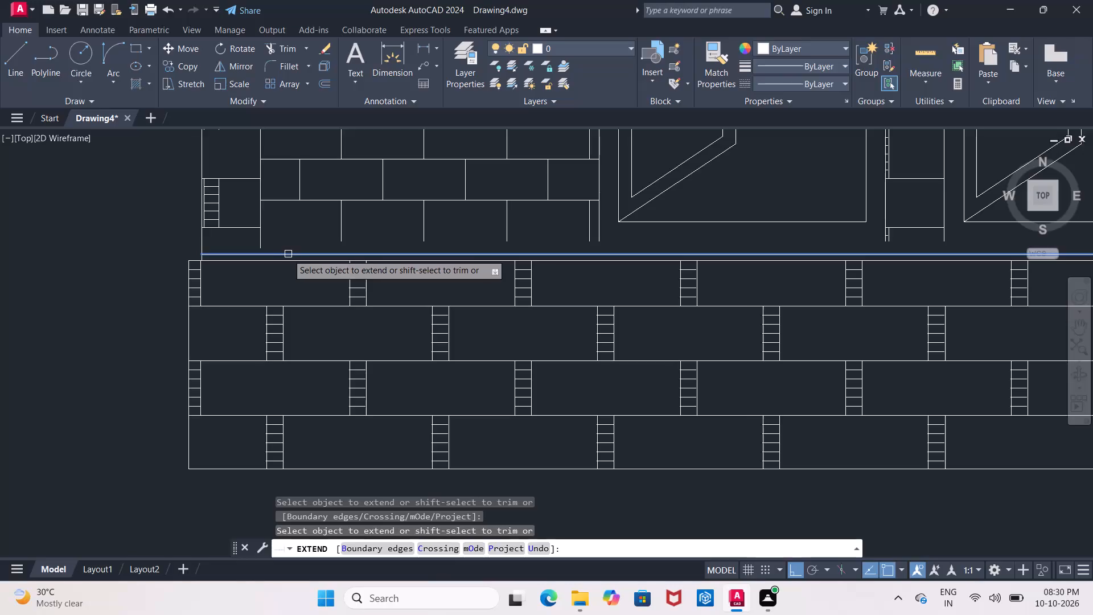
{"action": "left_click", "coordinate": [261, 240]}
{"action": "left_click", "coordinate": [261, 240]}
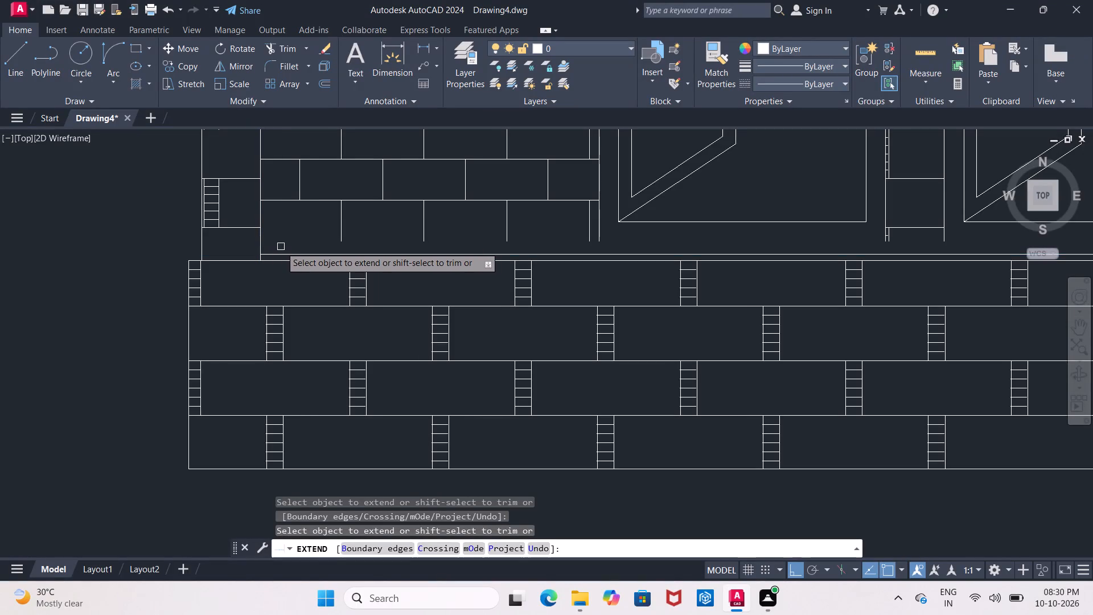
{"action": "left_click", "coordinate": [343, 232]}
{"action": "scroll", "coordinate": [359, 240], "scroll_direction": "down", "scroll_amount": 1}
{"action": "middle_click_drag", "start_coordinate": [351, 240], "coordinate": [343, 243]}
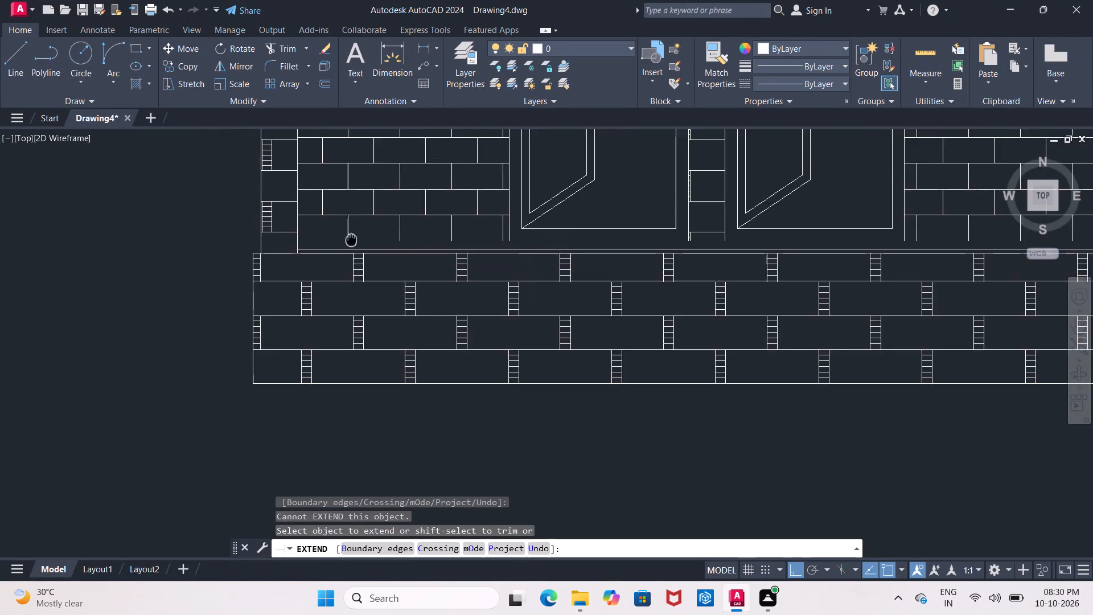
{"action": "middle_click_drag", "start_coordinate": [343, 243], "coordinate": [269, 264]}
{"action": "double_click", "coordinate": [265, 255]}
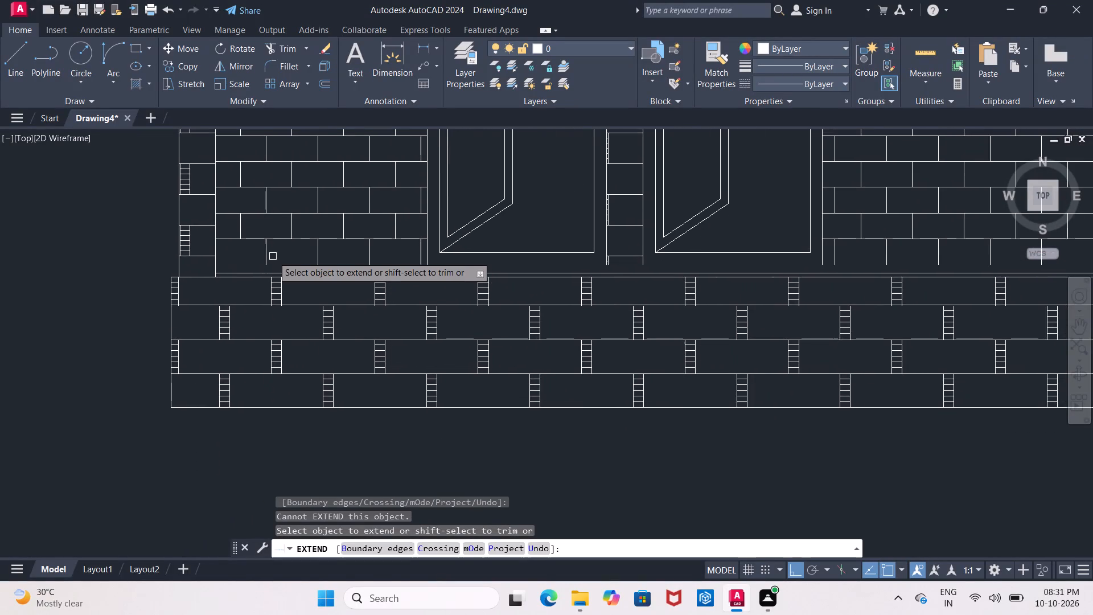
Extend the left brick panel's right edge, the left door's outer frame line and both middle pier edges down to the lowered plinth line.
{"action": "middle_click_drag", "start_coordinate": [298, 252], "coordinate": [172, 252]}
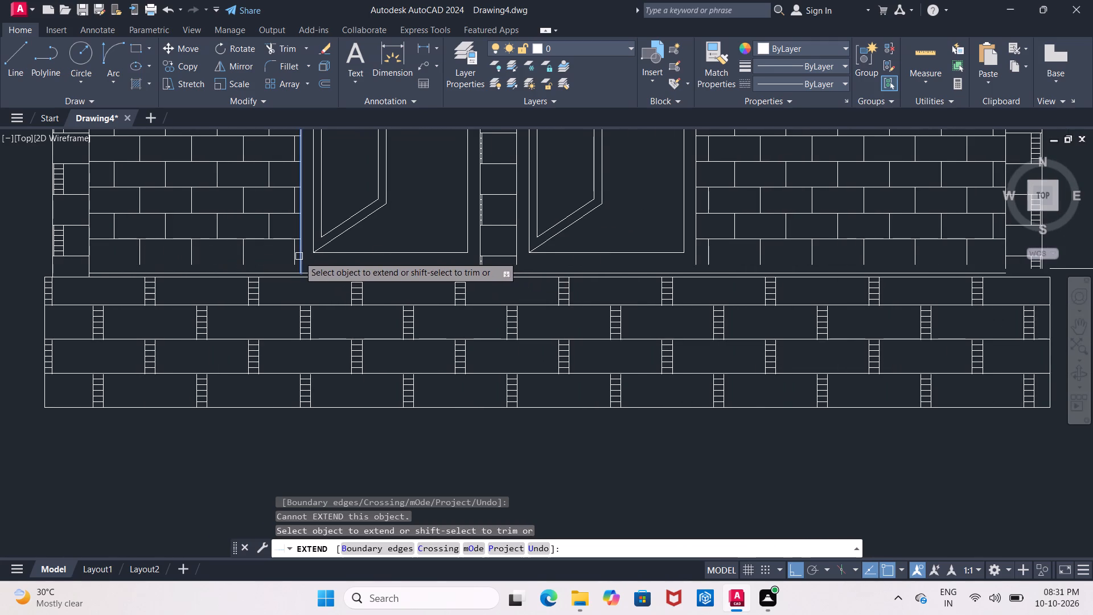
{"action": "left_click", "coordinate": [299, 256]}
{"action": "left_click", "coordinate": [310, 241]}
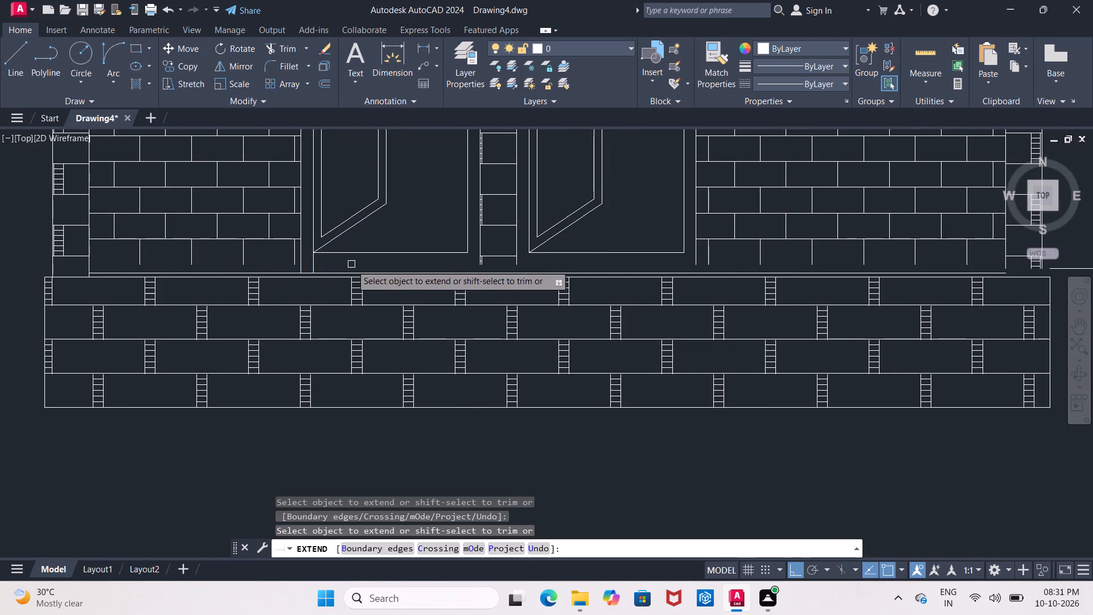
{"action": "middle_click_drag", "start_coordinate": [352, 266], "coordinate": [199, 336]}
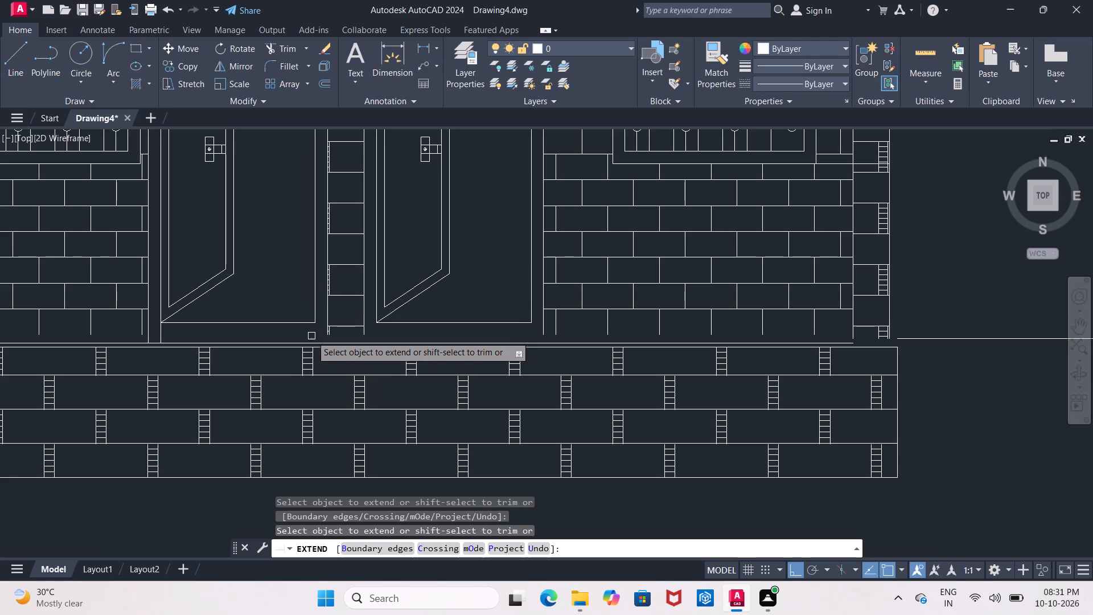
{"action": "scroll", "coordinate": [320, 334], "scroll_direction": "up", "scroll_amount": 3}
{"action": "left_click", "coordinate": [344, 324]}
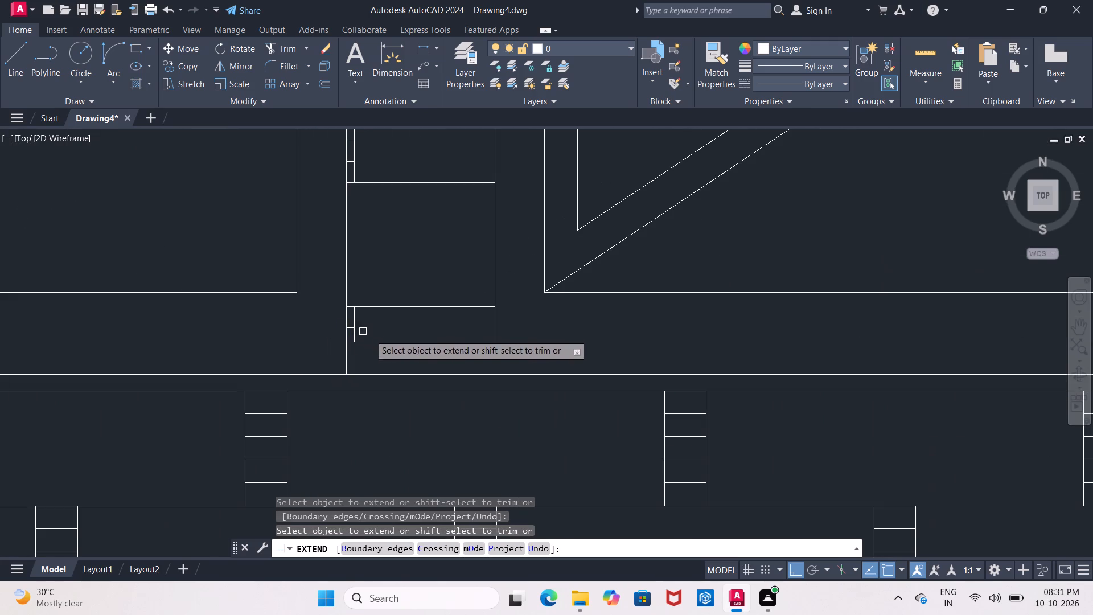
{"action": "left_click", "coordinate": [493, 330]}
{"action": "scroll", "coordinate": [493, 331], "scroll_direction": "down", "scroll_amount": 3}
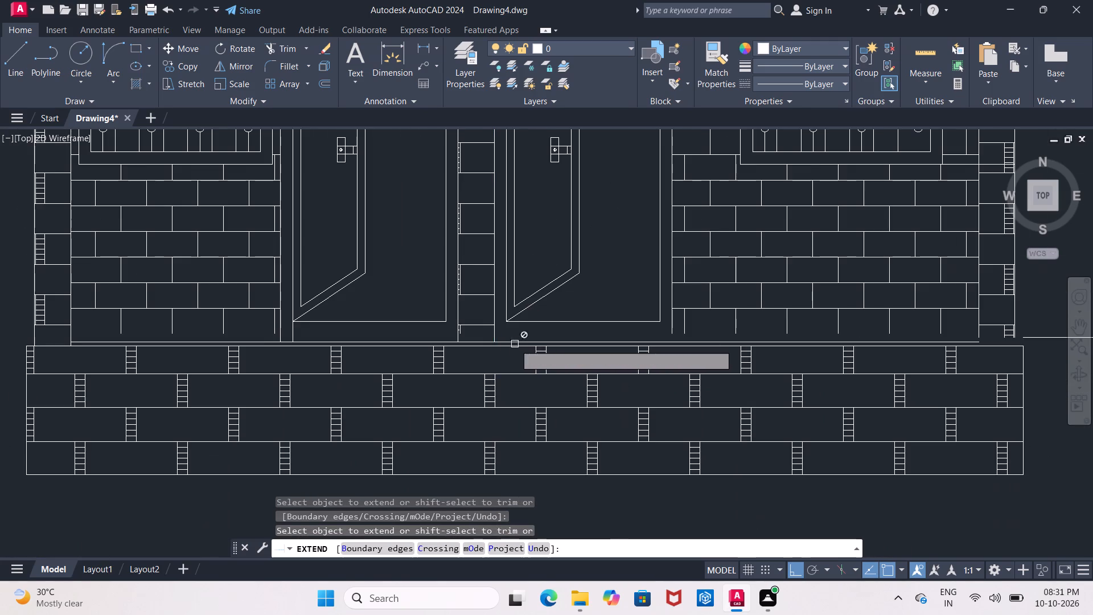
Extend the right brick panel's left edge and the right corner pier's inner and outer vertical lines down to the lowered plinth.
{"action": "middle_click_drag", "start_coordinate": [535, 336], "coordinate": [310, 321]}
{"action": "scroll", "coordinate": [402, 315], "scroll_direction": "up", "scroll_amount": 2}
{"action": "middle_click_drag", "start_coordinate": [392, 318], "coordinate": [344, 321]}
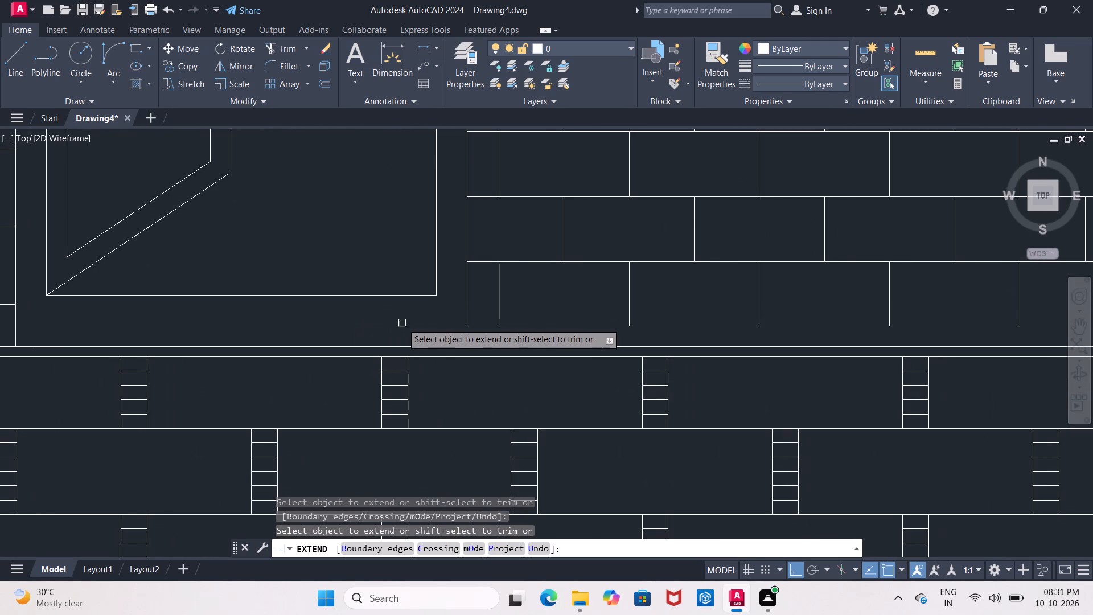
{"action": "left_click", "coordinate": [469, 316]}
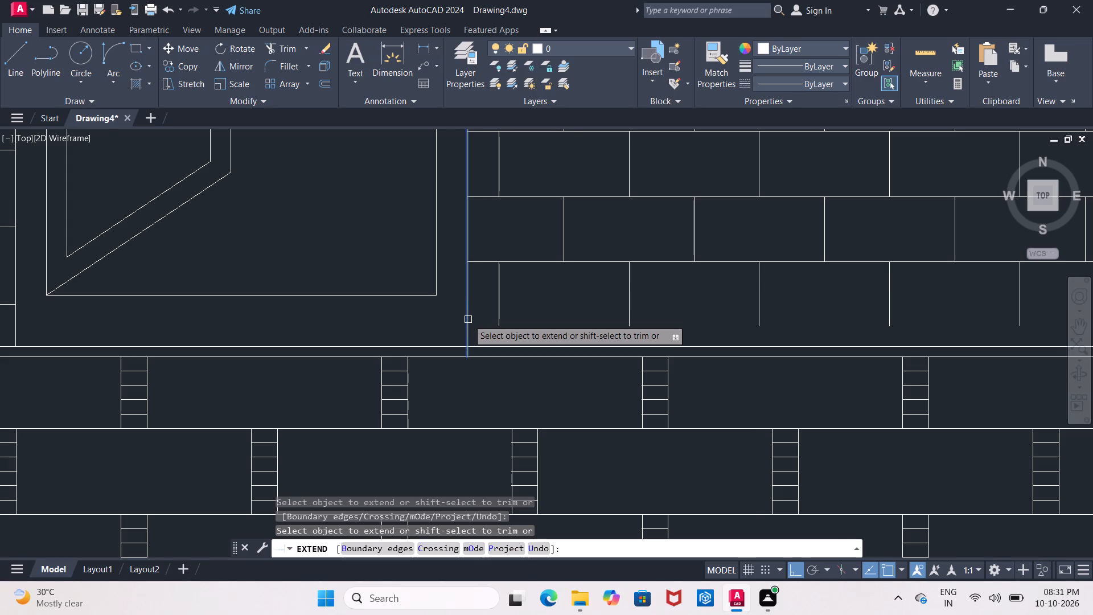
{"action": "left_click", "coordinate": [468, 319]}
{"action": "scroll", "coordinate": [468, 319], "scroll_direction": "down", "scroll_amount": 3}
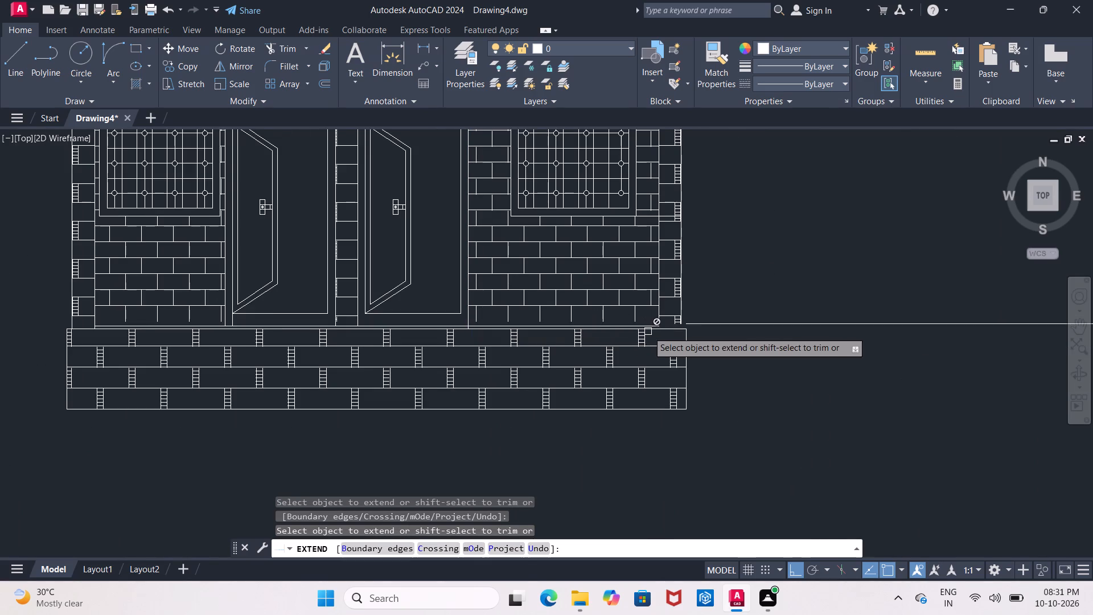
{"action": "middle_click_drag", "start_coordinate": [642, 330], "coordinate": [529, 350]}
{"action": "scroll", "coordinate": [563, 350], "scroll_direction": "up", "scroll_amount": 3}
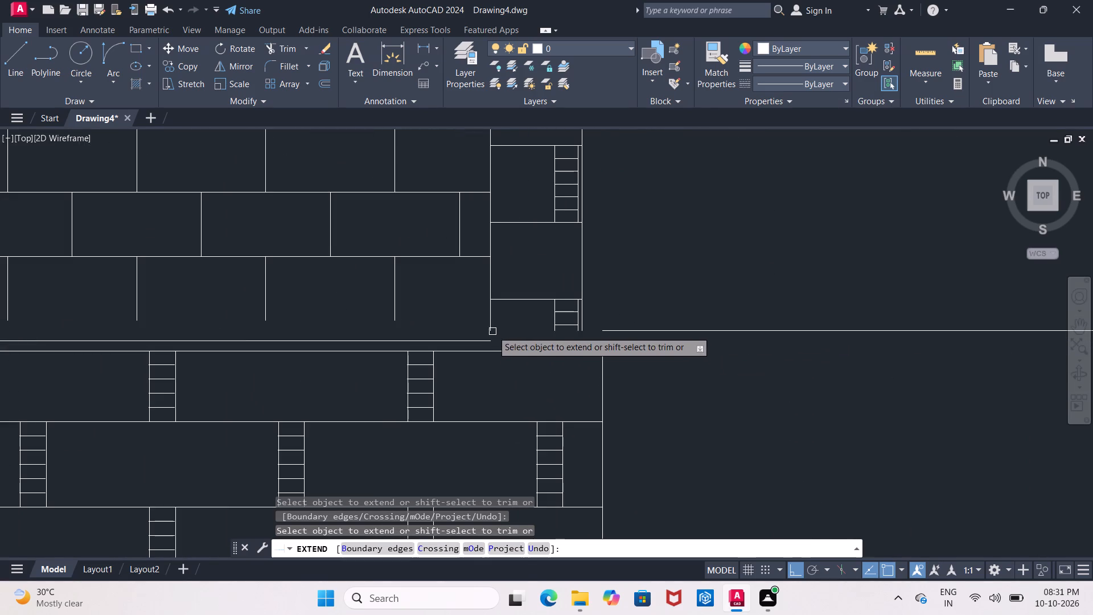
{"action": "left_click", "coordinate": [491, 324]}
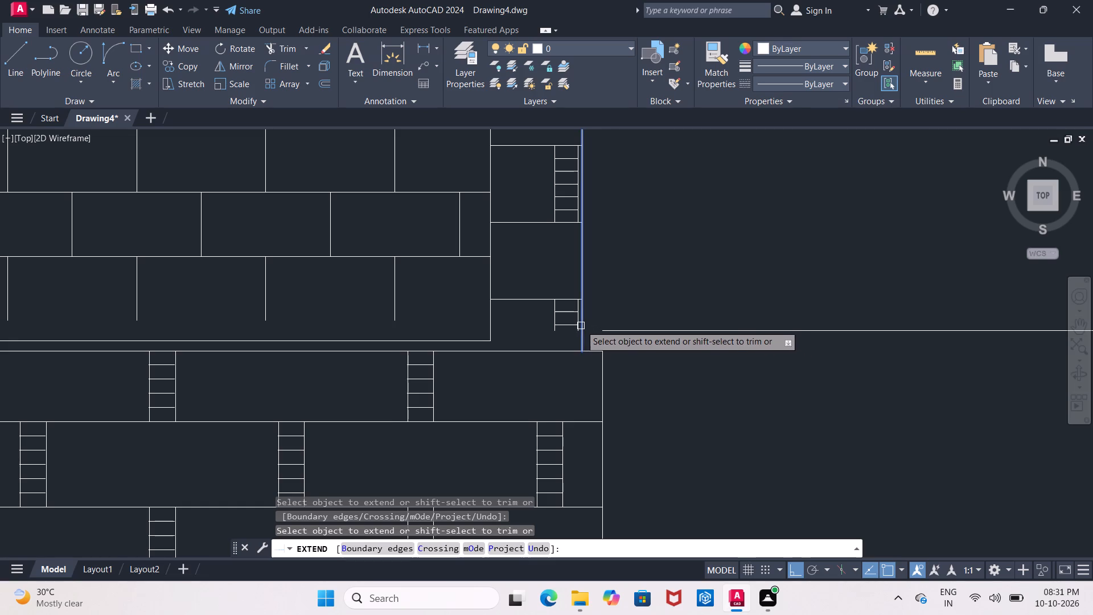
{"action": "left_click", "coordinate": [581, 325]}
{"action": "scroll", "coordinate": [496, 355], "scroll_direction": "down", "scroll_amount": 2}
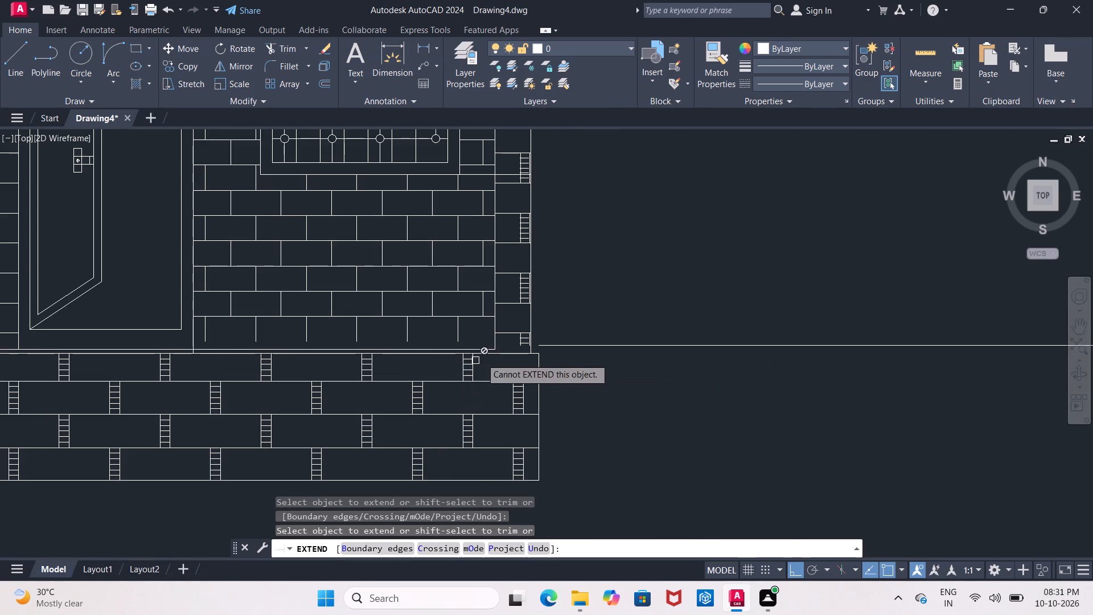
{"action": "scroll", "coordinate": [465, 357], "scroll_direction": "down", "scroll_amount": 2}
{"action": "scroll", "coordinate": [191, 345], "scroll_direction": "up", "scroll_amount": 2}
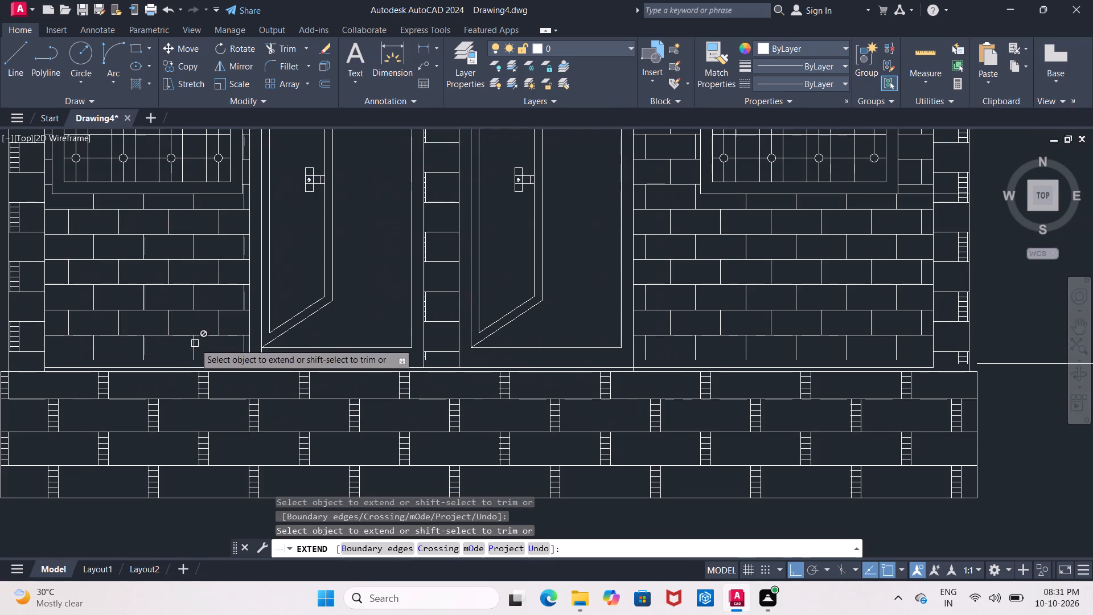
{"action": "scroll", "coordinate": [602, 396], "scroll_direction": "up", "scroll_amount": 1}
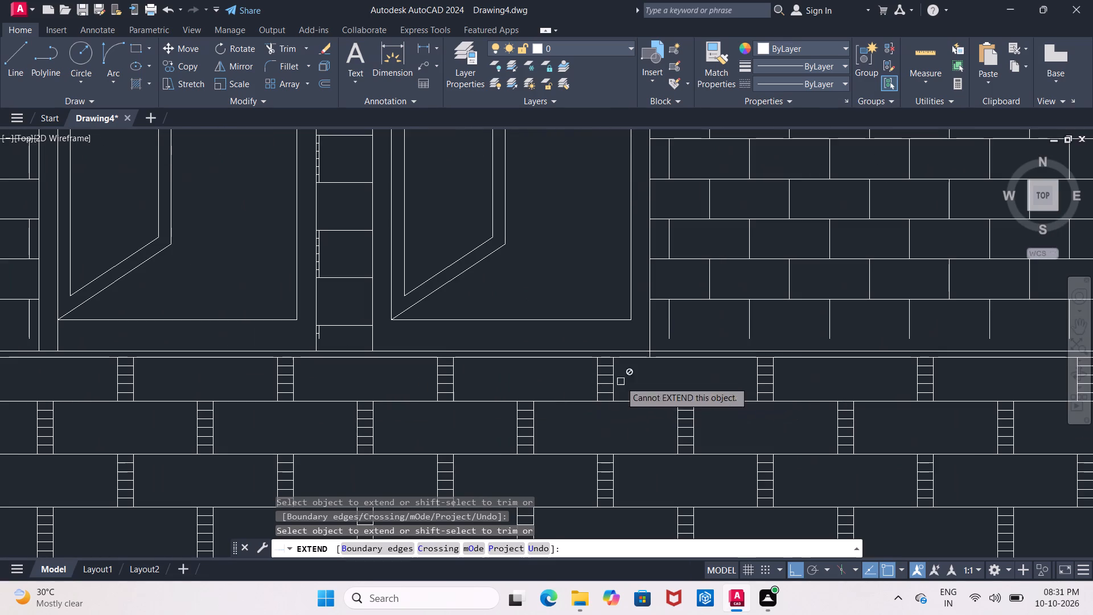
{"action": "key", "text": "Escape"}
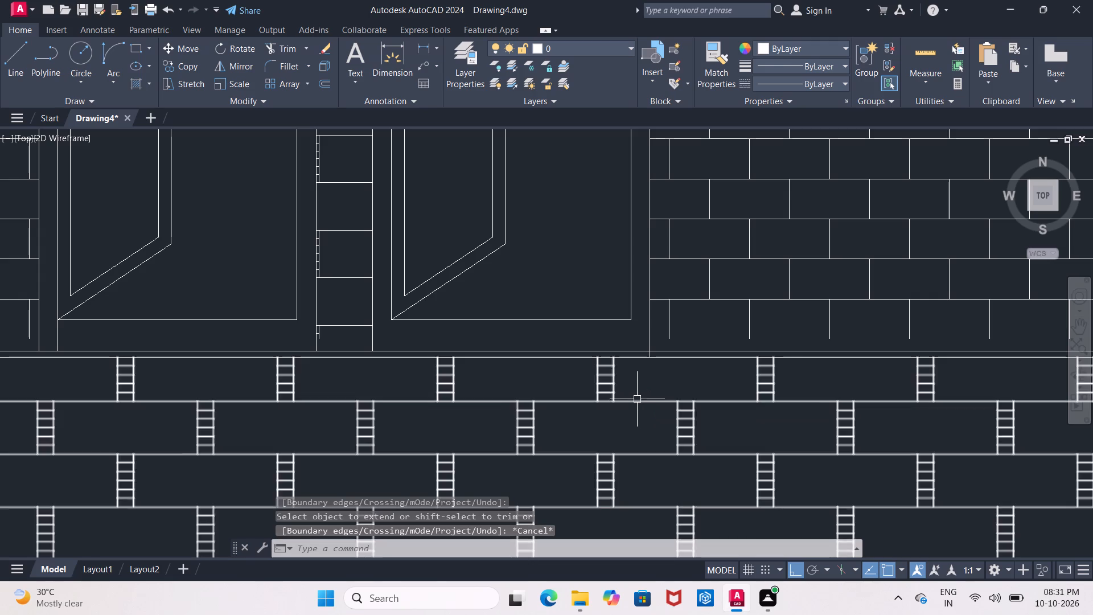
Delete the leftover horizontal line just above the lowered brick plinth, under the elevation's doors.
{"action": "left_click", "coordinate": [695, 348]}
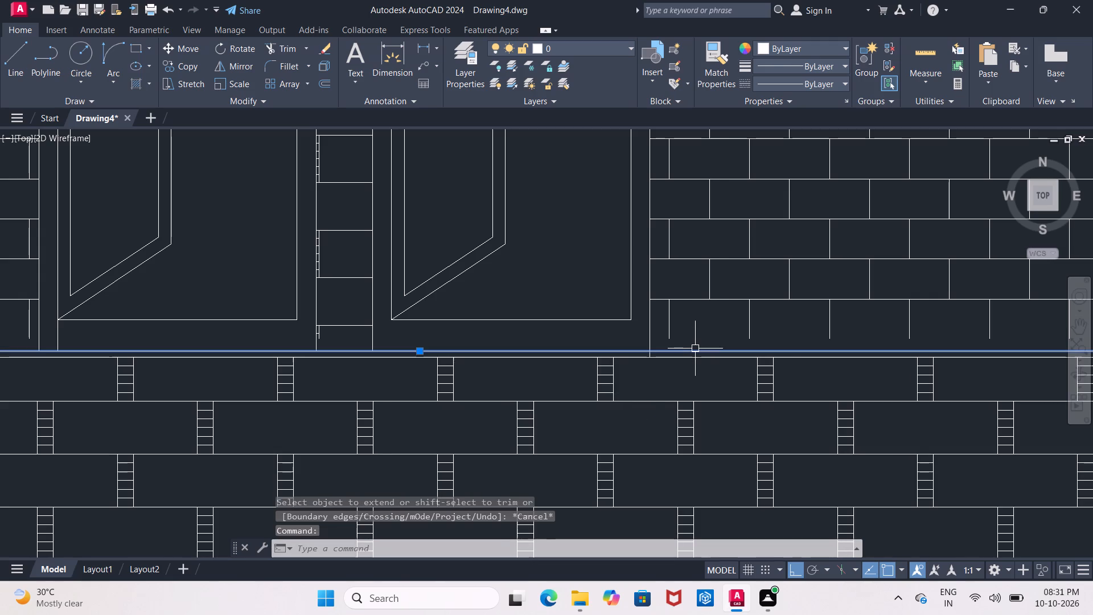
{"action": "key", "text": "Delete"}
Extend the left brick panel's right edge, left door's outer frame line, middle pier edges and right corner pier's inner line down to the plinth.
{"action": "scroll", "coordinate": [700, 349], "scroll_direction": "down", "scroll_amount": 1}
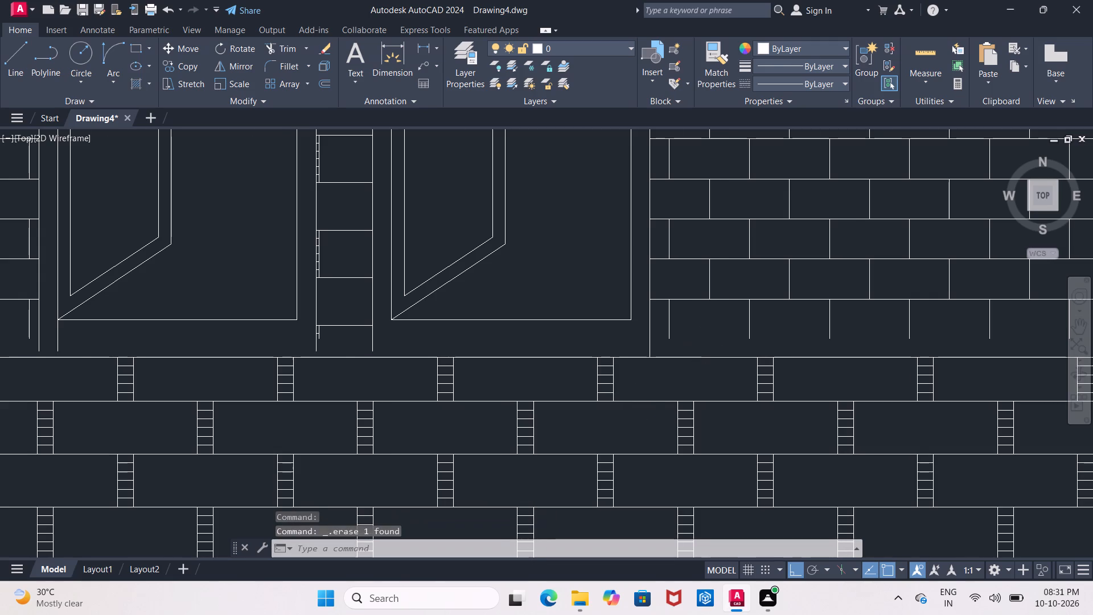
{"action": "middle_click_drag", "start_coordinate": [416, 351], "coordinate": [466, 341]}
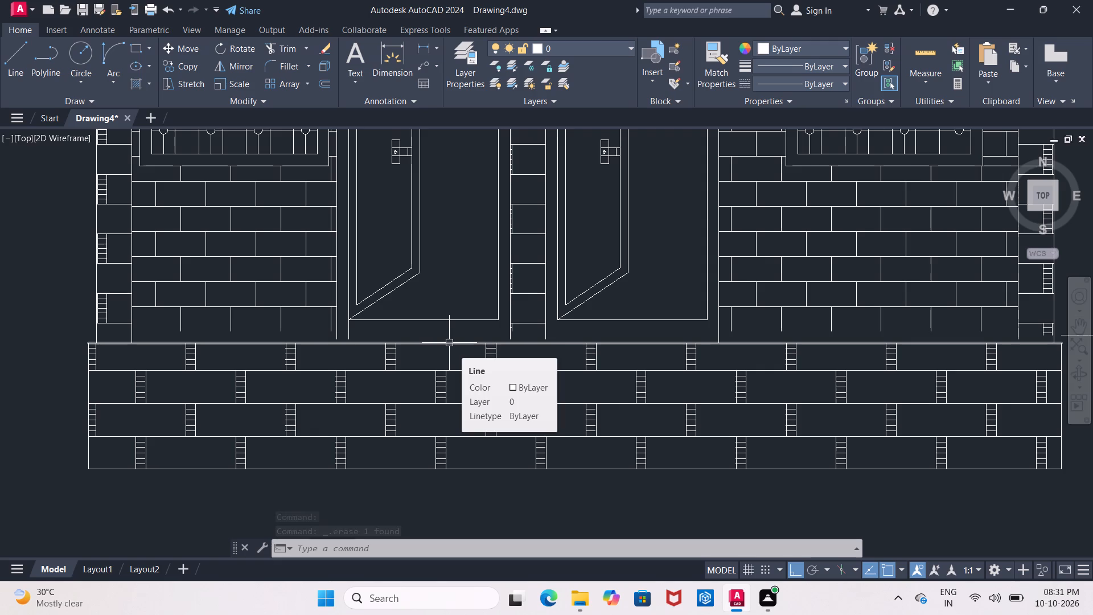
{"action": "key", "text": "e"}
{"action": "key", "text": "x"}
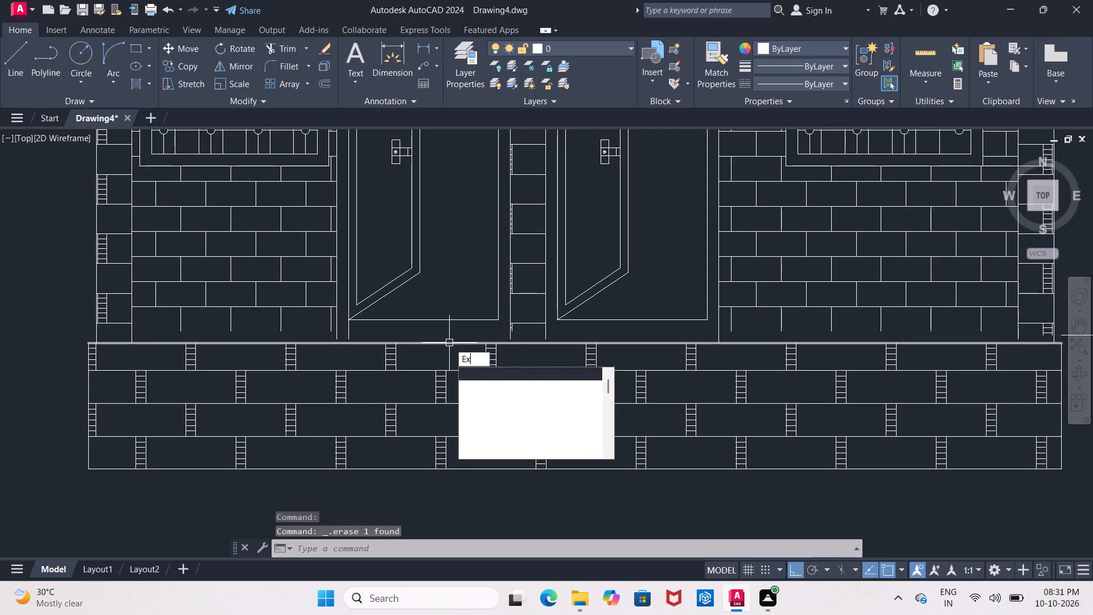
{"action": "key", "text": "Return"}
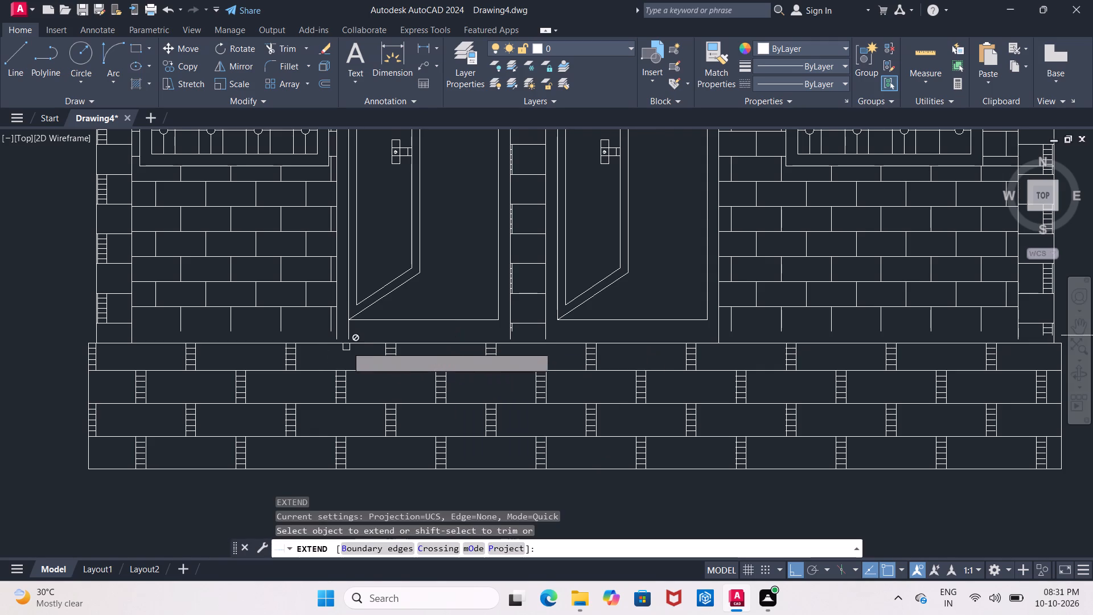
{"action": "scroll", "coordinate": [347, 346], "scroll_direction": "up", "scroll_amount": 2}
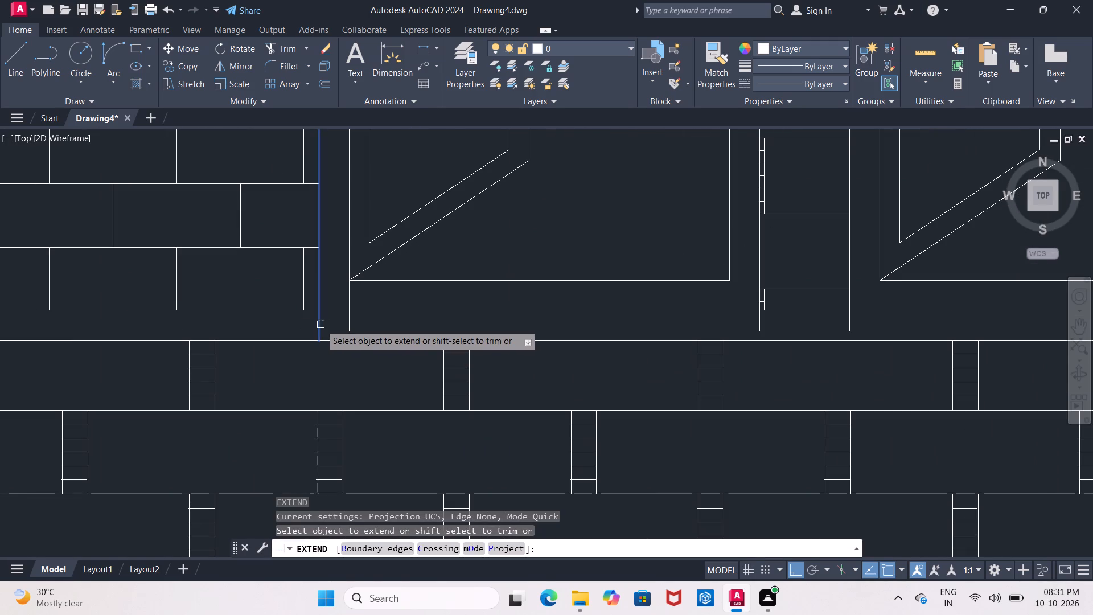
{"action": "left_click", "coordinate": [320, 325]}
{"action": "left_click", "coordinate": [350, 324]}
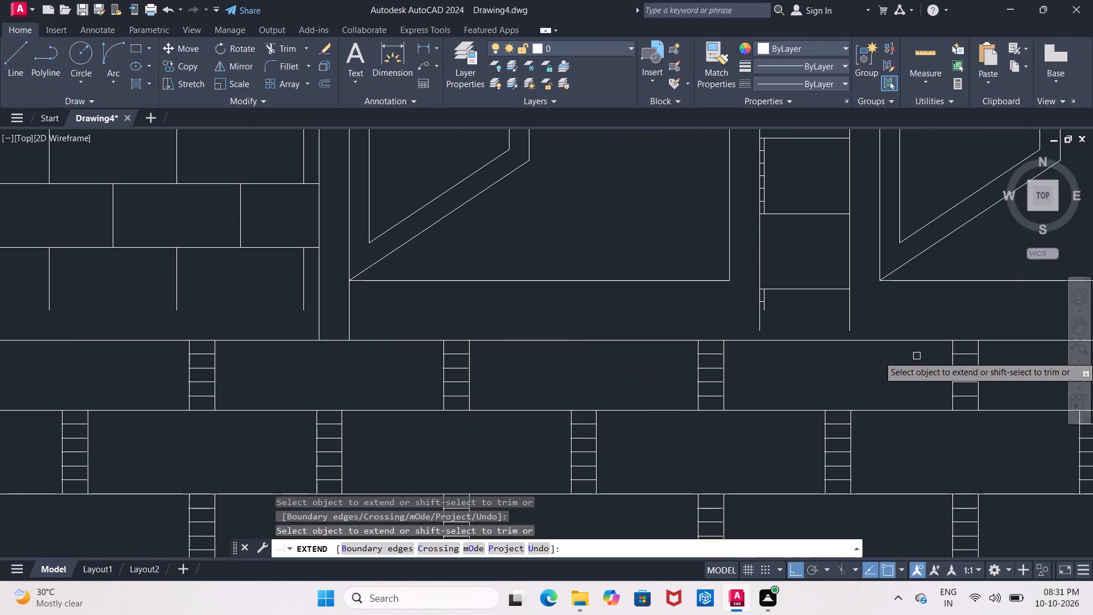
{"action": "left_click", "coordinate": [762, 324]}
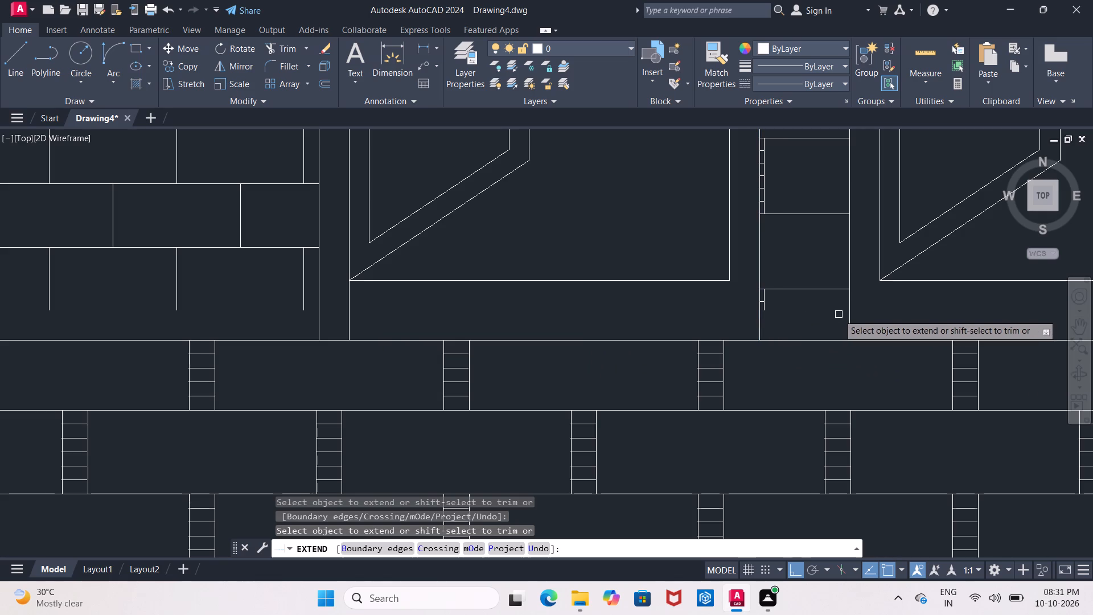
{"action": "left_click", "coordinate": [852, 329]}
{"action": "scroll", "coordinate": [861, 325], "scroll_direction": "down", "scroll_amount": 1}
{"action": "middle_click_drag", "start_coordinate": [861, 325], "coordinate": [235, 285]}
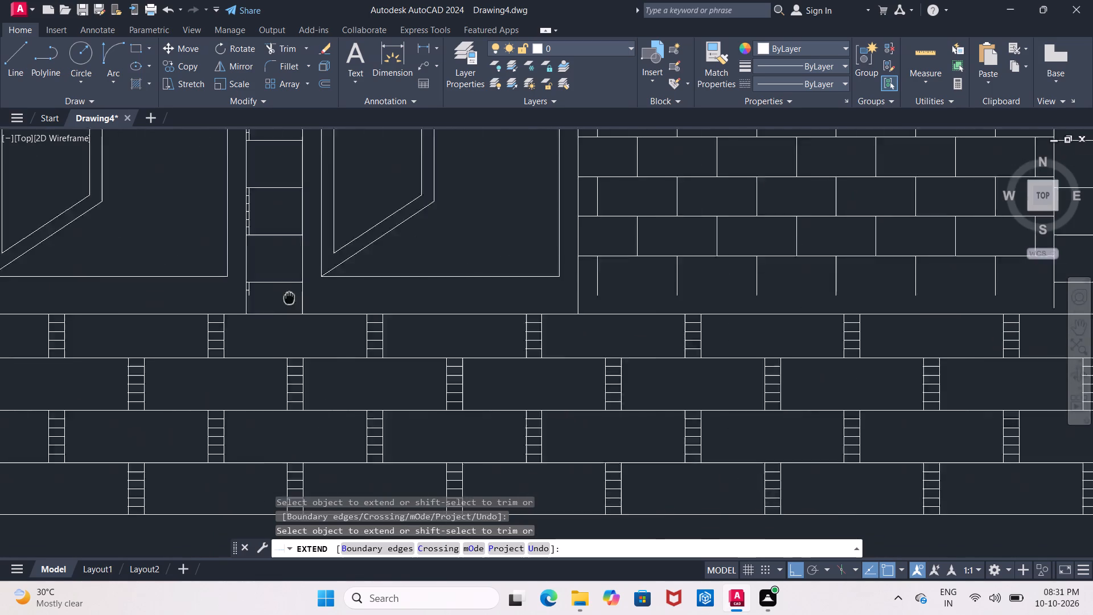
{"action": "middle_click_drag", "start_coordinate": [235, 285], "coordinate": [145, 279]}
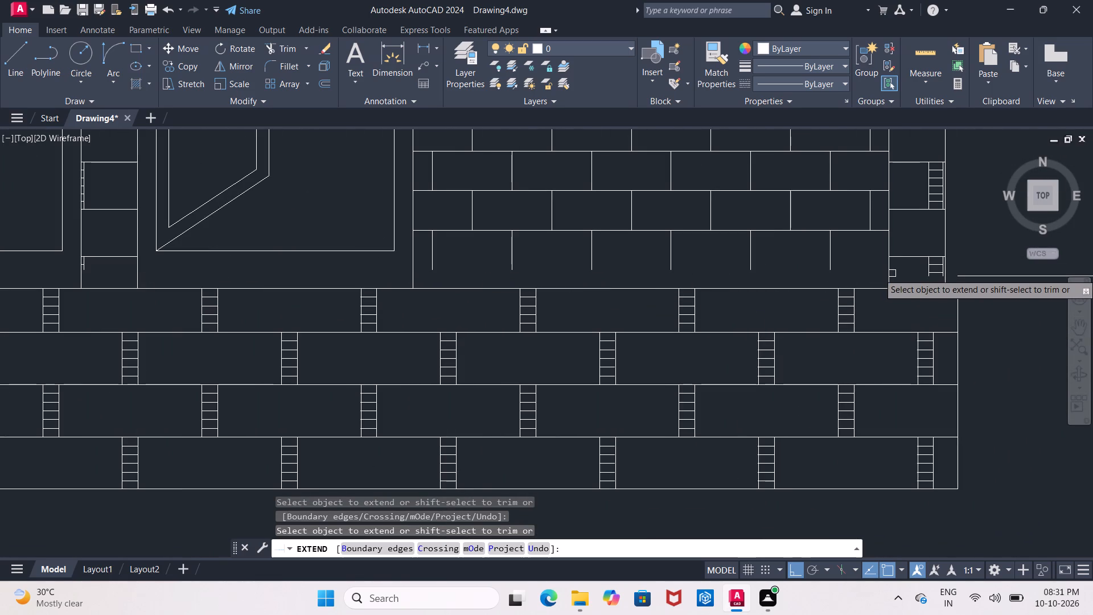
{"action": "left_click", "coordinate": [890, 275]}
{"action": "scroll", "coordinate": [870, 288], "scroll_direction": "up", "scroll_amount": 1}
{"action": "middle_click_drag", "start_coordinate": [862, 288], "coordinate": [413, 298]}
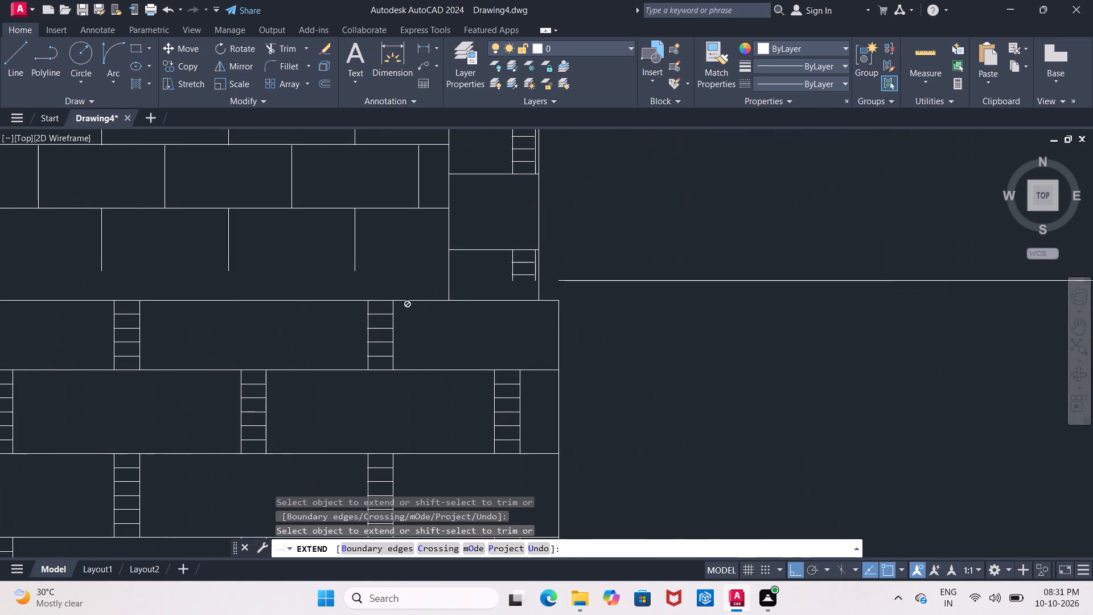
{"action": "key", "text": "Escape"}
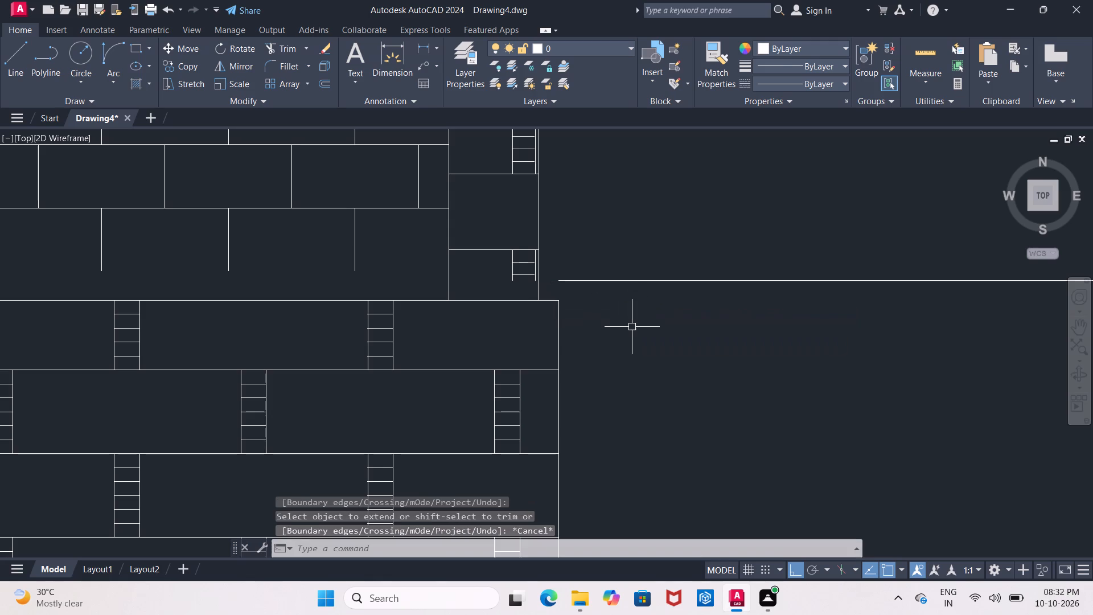
Measure the elevation's brick plinth height at its right end with a temporary linear dimension.
{"action": "scroll", "coordinate": [656, 282], "scroll_direction": "down", "scroll_amount": 4}
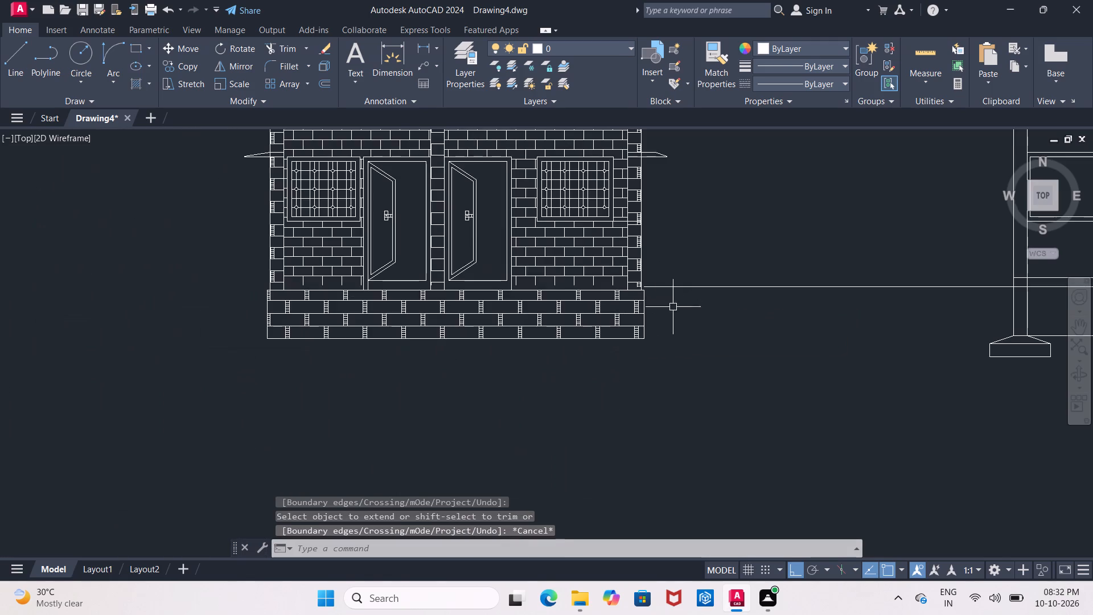
{"action": "scroll", "coordinate": [713, 330], "scroll_direction": "down", "scroll_amount": 1}
{"action": "middle_click_drag", "start_coordinate": [550, 317], "coordinate": [522, 308]}
{"action": "middle_click_drag", "start_coordinate": [704, 317], "coordinate": [432, 297]}
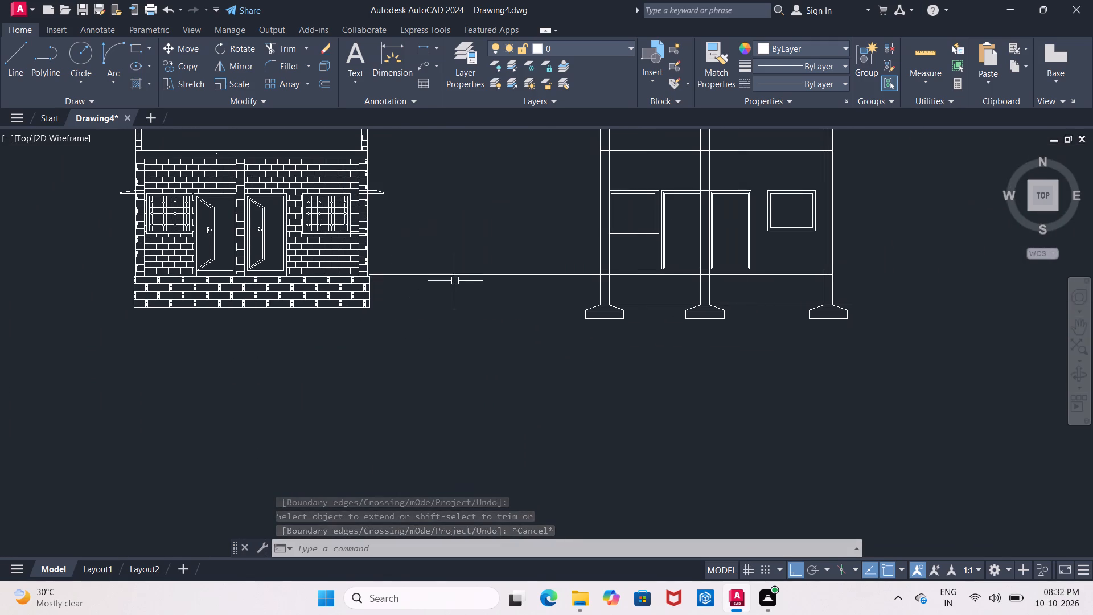
{"action": "middle_click_drag", "start_coordinate": [438, 263], "coordinate": [453, 249]}
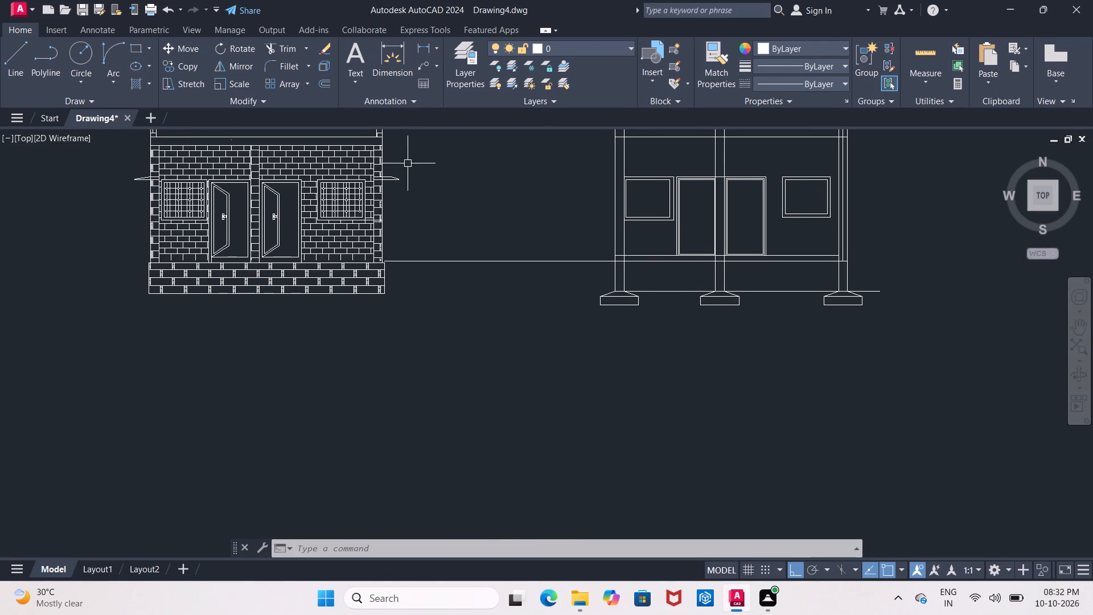
{"action": "left_click", "coordinate": [432, 51]}
{"action": "scroll", "coordinate": [437, 240], "scroll_direction": "up", "scroll_amount": 2}
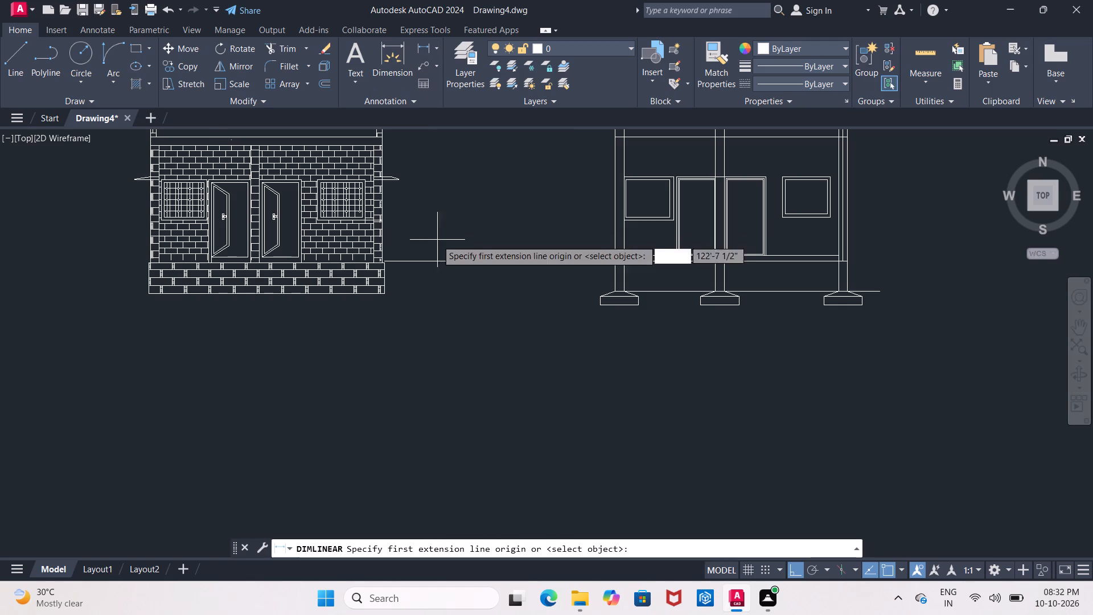
{"action": "scroll", "coordinate": [437, 240], "scroll_direction": "up", "scroll_amount": 3}
{"action": "middle_click_drag", "start_coordinate": [422, 255], "coordinate": [577, 95]}
{"action": "middle_click_drag", "start_coordinate": [73, 361], "coordinate": [184, 288]}
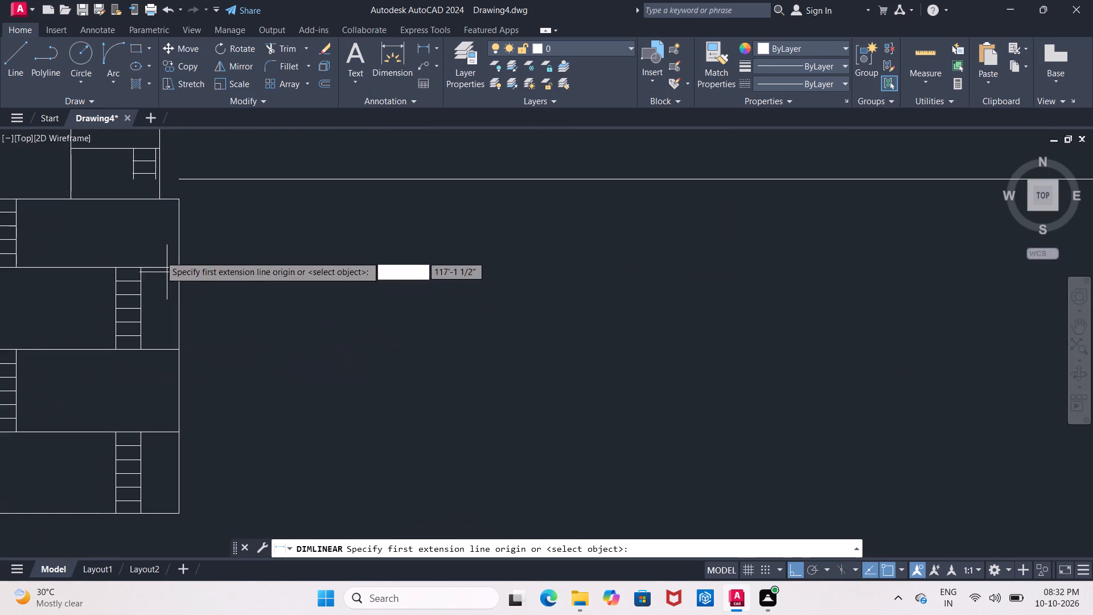
{"action": "left_click", "coordinate": [182, 203]}
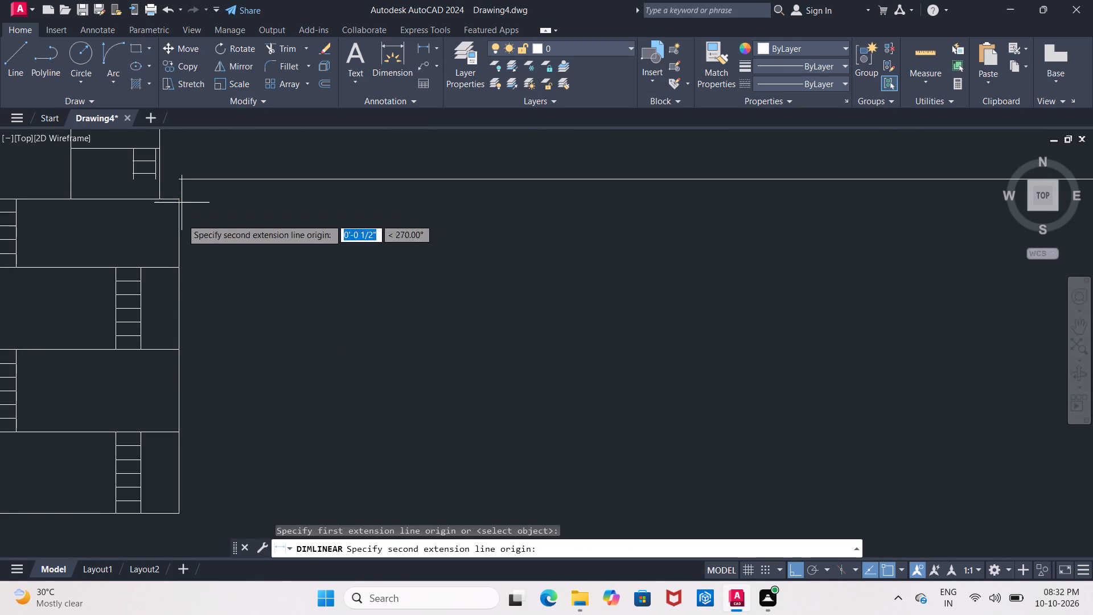
{"action": "left_click", "coordinate": [179, 510]}
{"action": "middle_click_drag", "start_coordinate": [204, 510], "coordinate": [635, 480]}
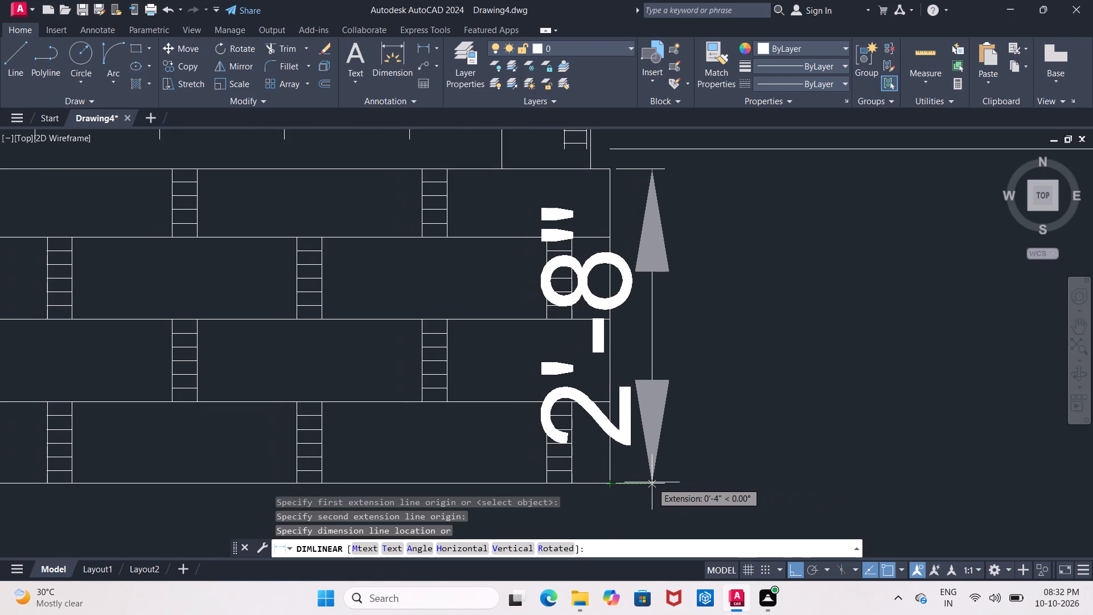
{"action": "key", "text": "Escape"}
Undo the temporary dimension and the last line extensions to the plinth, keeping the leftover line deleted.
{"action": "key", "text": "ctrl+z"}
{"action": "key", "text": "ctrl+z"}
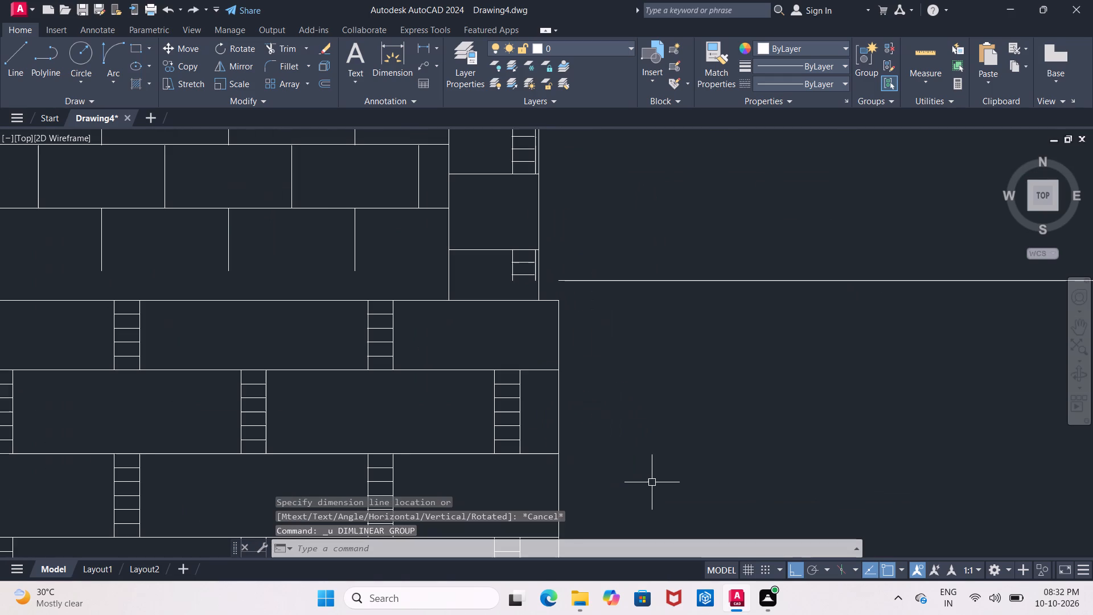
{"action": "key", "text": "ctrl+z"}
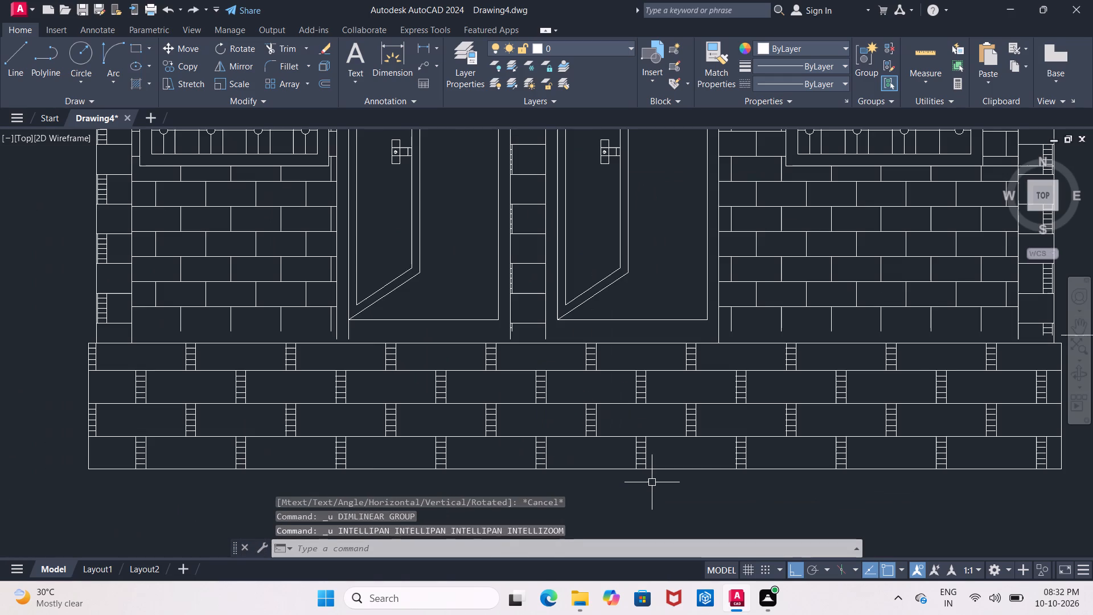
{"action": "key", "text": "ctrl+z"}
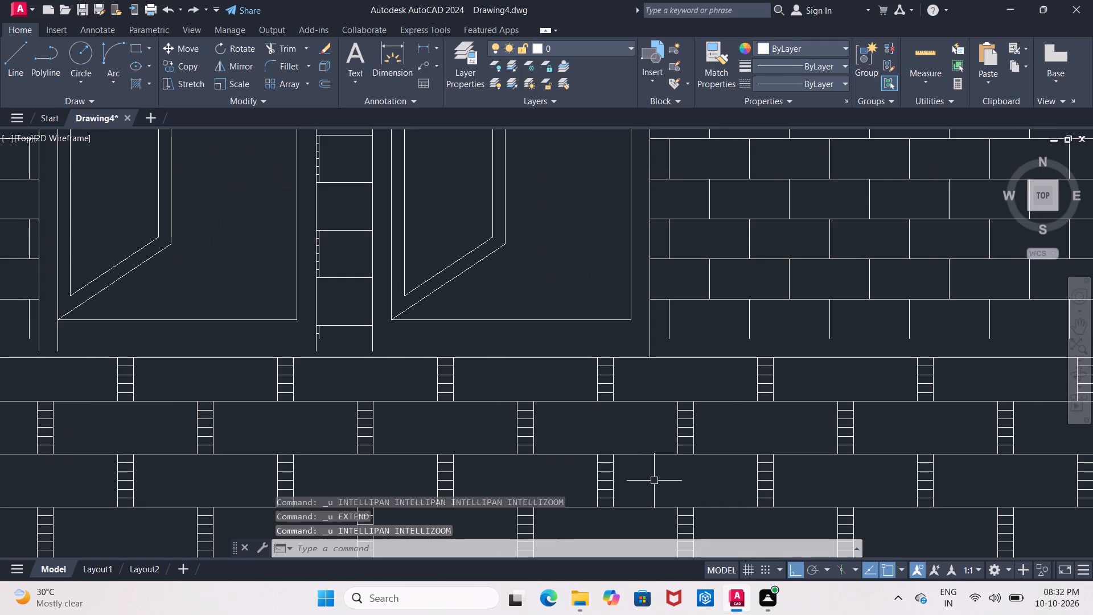
Add a vertical linear dimension of the brick plinth's height just outside its left end.
{"action": "middle_click_drag", "start_coordinate": [477, 341], "coordinate": [927, 319]}
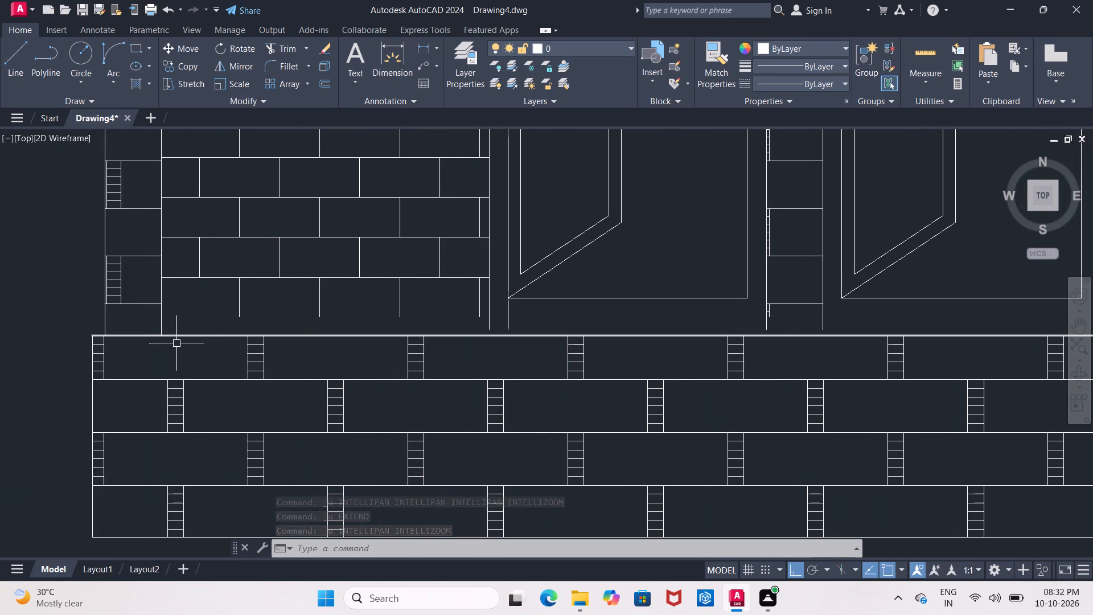
{"action": "left_click", "coordinate": [428, 47]}
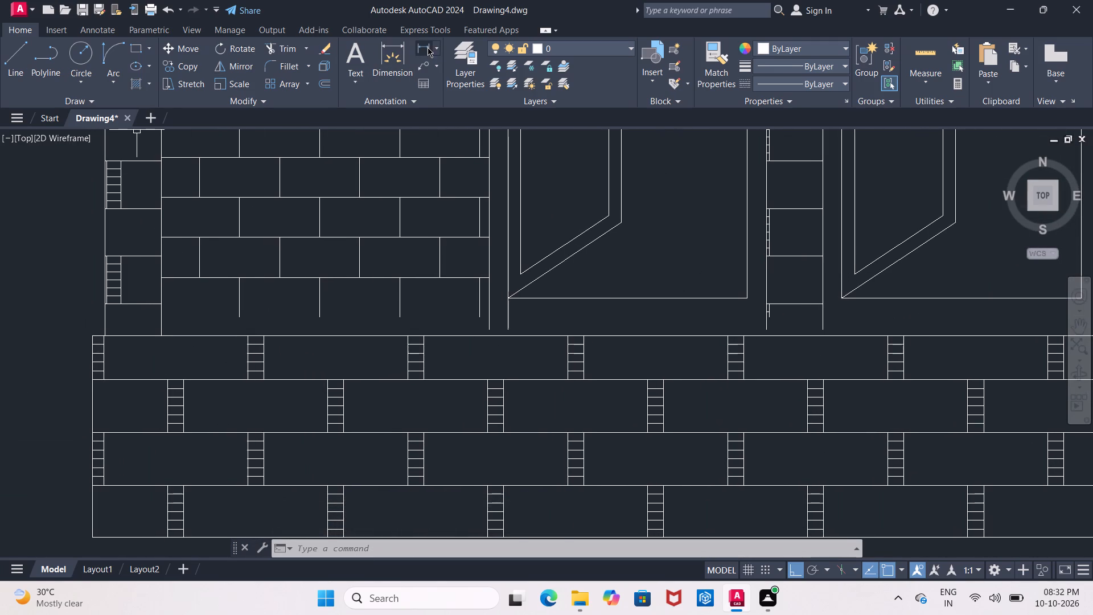
{"action": "left_click", "coordinate": [95, 337]}
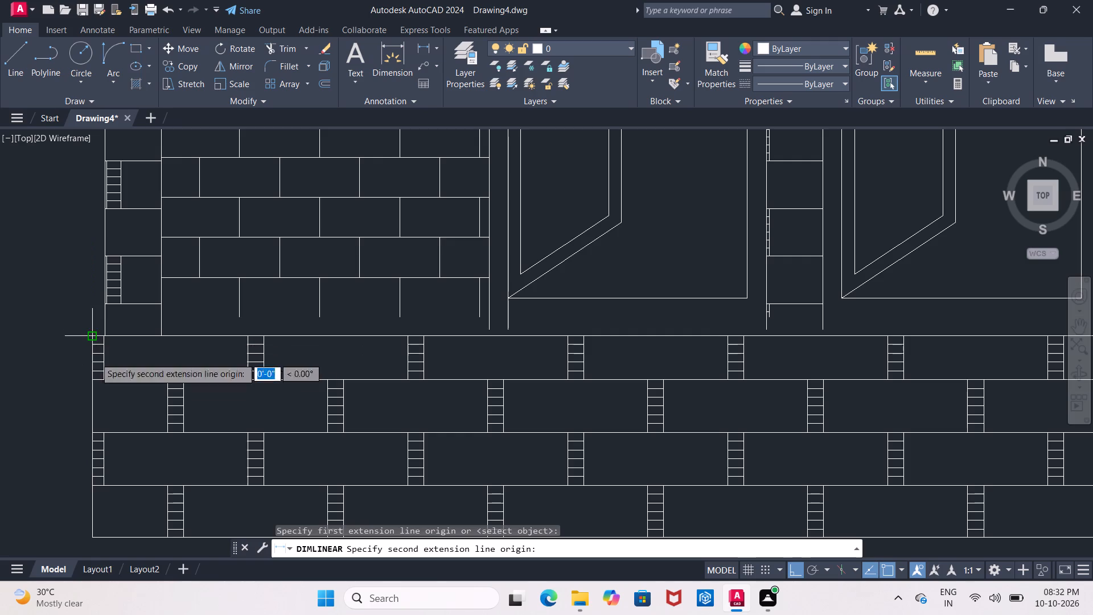
{"action": "middle_click_drag", "start_coordinate": [96, 413], "coordinate": [80, 312]}
{"action": "left_click", "coordinate": [72, 437]}
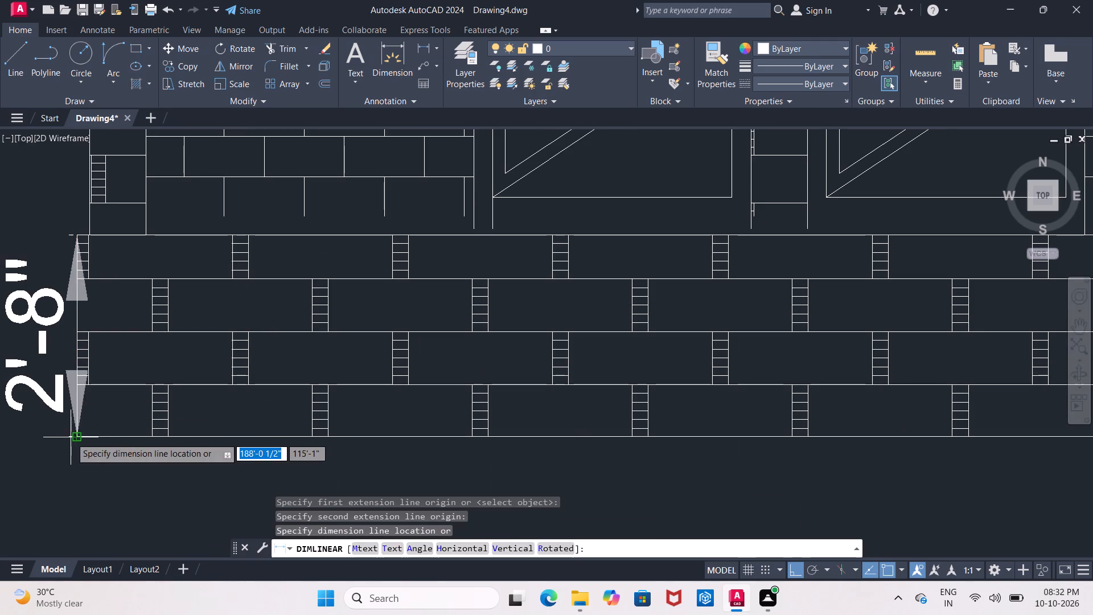
{"action": "middle_click_drag", "start_coordinate": [54, 434], "coordinate": [83, 448]}
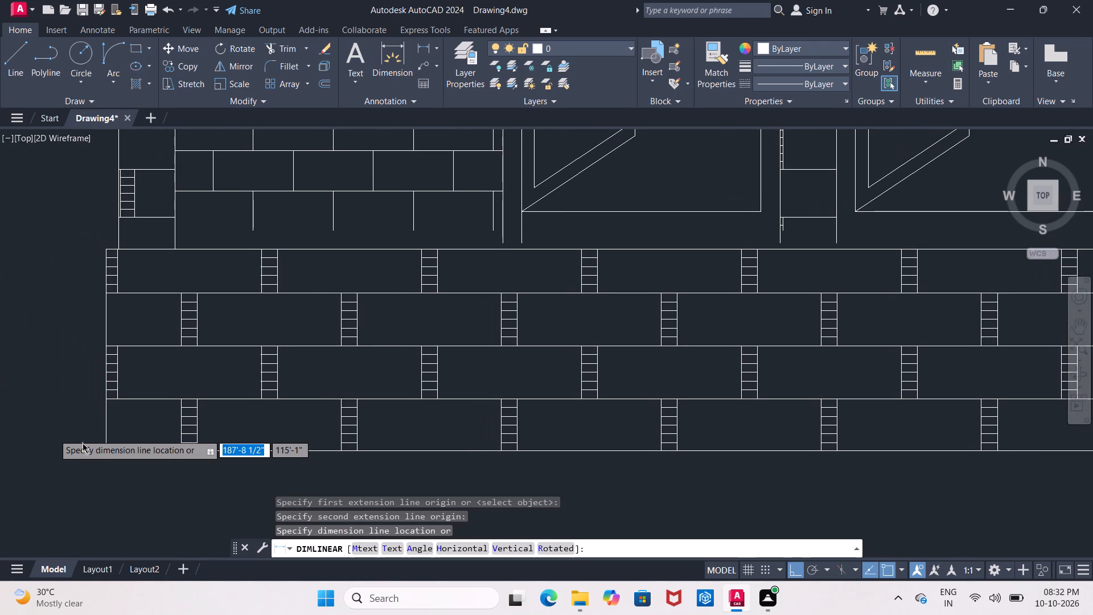
{"action": "left_click", "coordinate": [77, 437]}
{"action": "key", "text": "Escape"}
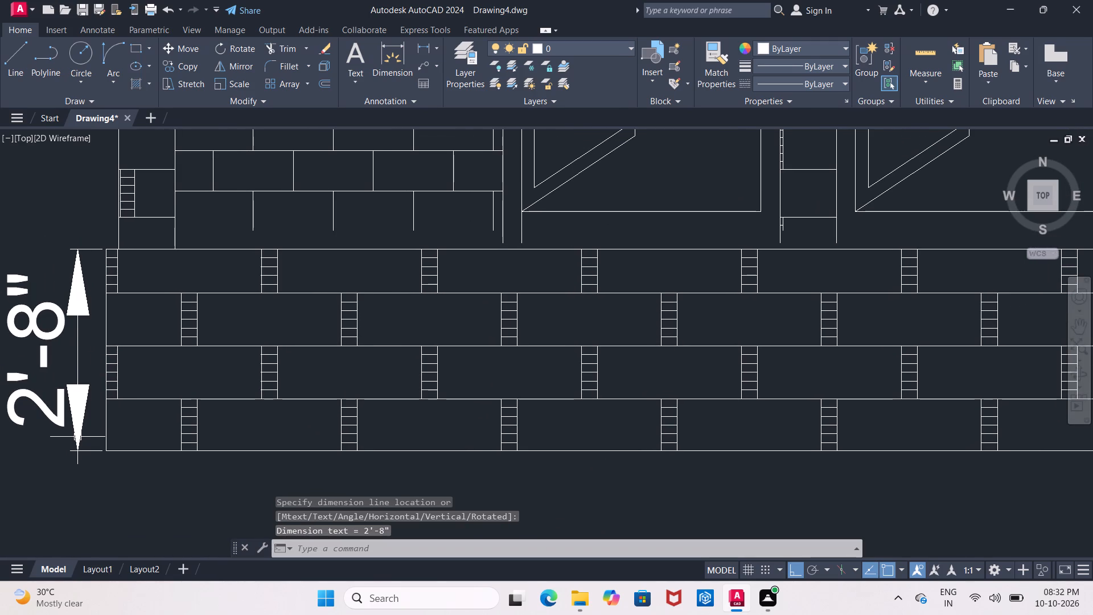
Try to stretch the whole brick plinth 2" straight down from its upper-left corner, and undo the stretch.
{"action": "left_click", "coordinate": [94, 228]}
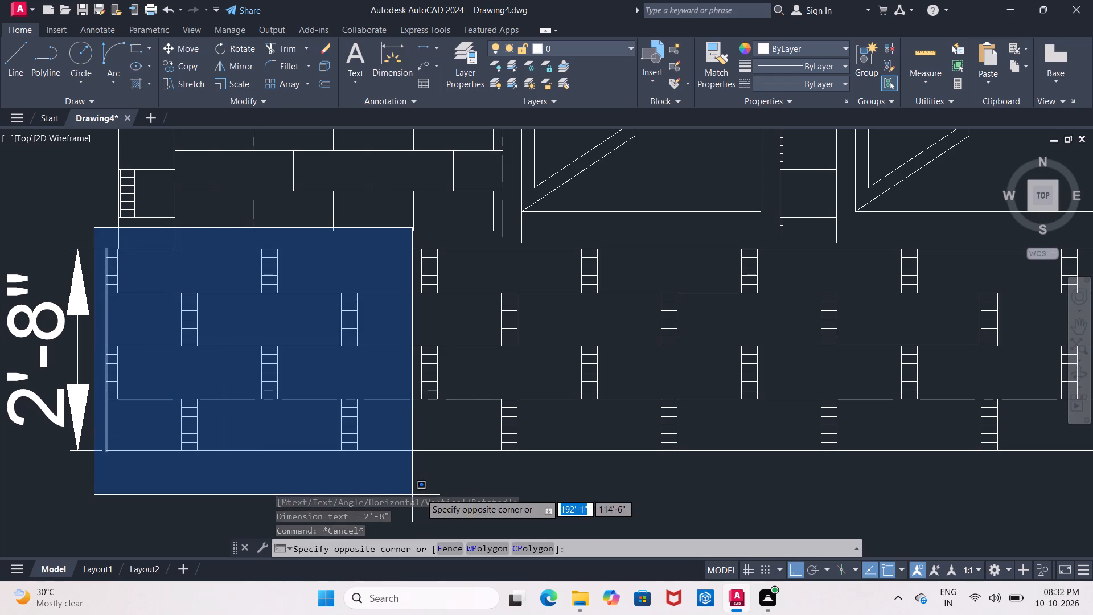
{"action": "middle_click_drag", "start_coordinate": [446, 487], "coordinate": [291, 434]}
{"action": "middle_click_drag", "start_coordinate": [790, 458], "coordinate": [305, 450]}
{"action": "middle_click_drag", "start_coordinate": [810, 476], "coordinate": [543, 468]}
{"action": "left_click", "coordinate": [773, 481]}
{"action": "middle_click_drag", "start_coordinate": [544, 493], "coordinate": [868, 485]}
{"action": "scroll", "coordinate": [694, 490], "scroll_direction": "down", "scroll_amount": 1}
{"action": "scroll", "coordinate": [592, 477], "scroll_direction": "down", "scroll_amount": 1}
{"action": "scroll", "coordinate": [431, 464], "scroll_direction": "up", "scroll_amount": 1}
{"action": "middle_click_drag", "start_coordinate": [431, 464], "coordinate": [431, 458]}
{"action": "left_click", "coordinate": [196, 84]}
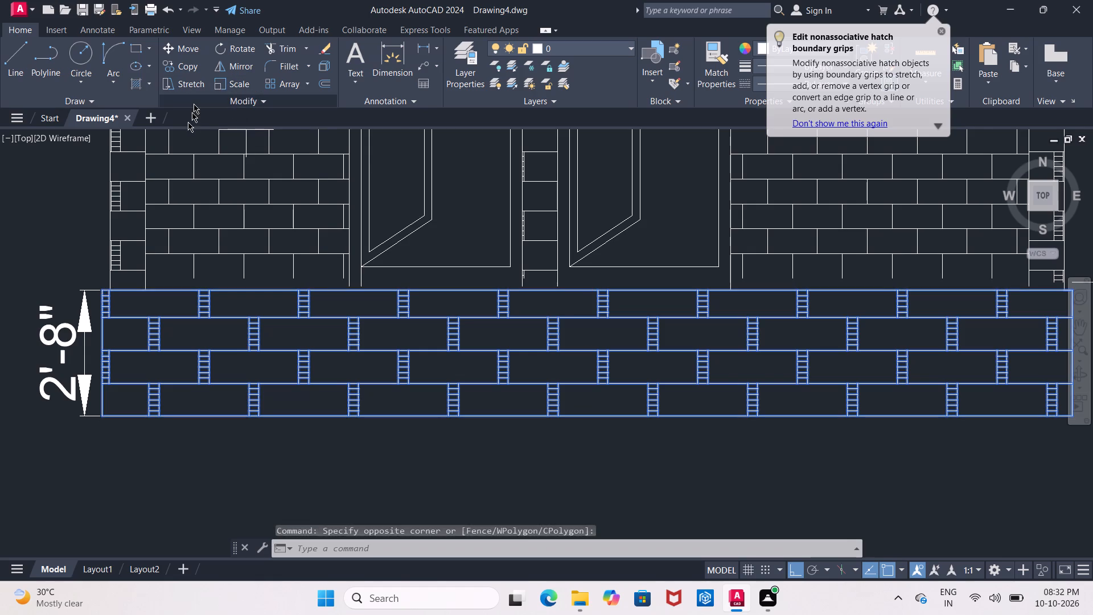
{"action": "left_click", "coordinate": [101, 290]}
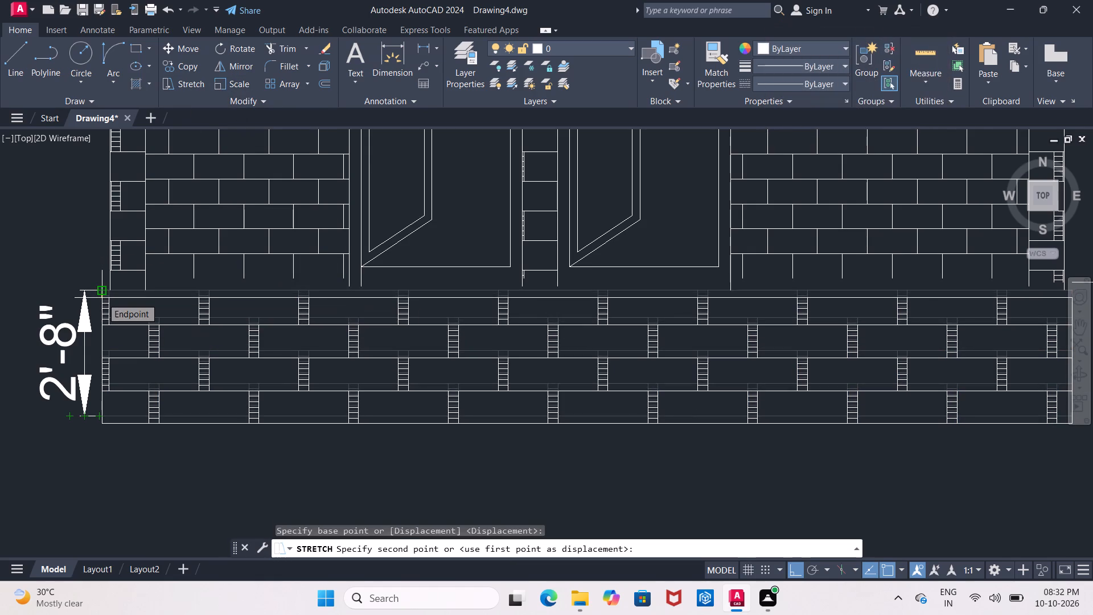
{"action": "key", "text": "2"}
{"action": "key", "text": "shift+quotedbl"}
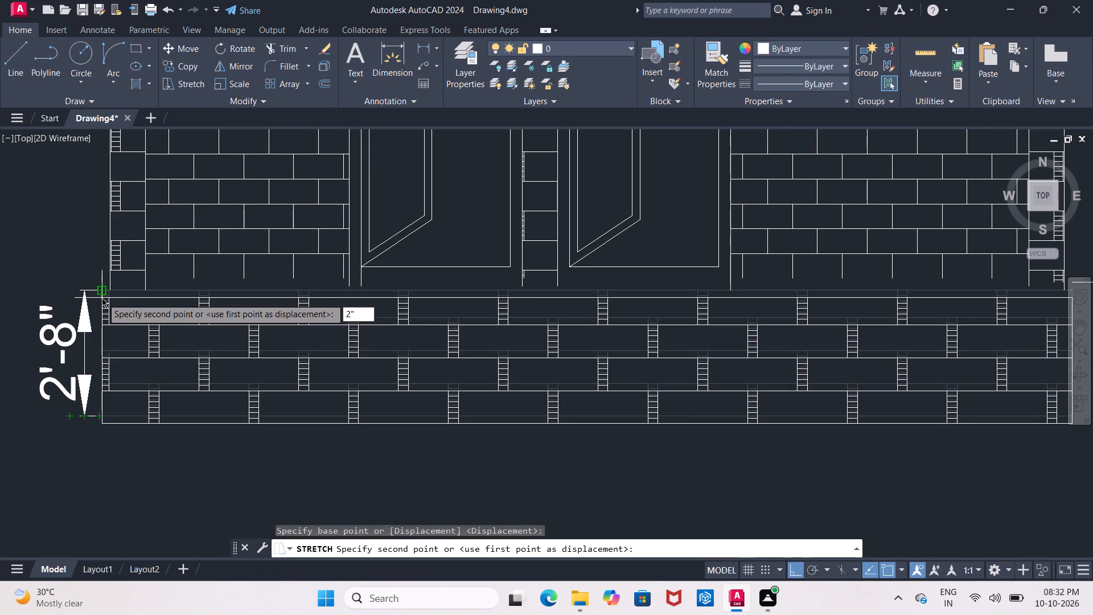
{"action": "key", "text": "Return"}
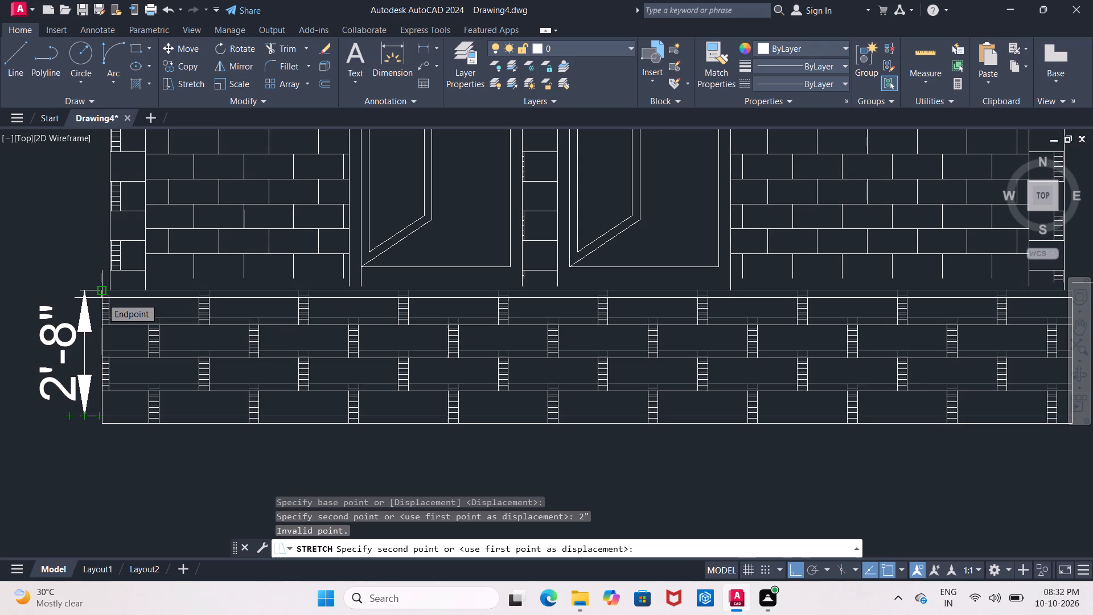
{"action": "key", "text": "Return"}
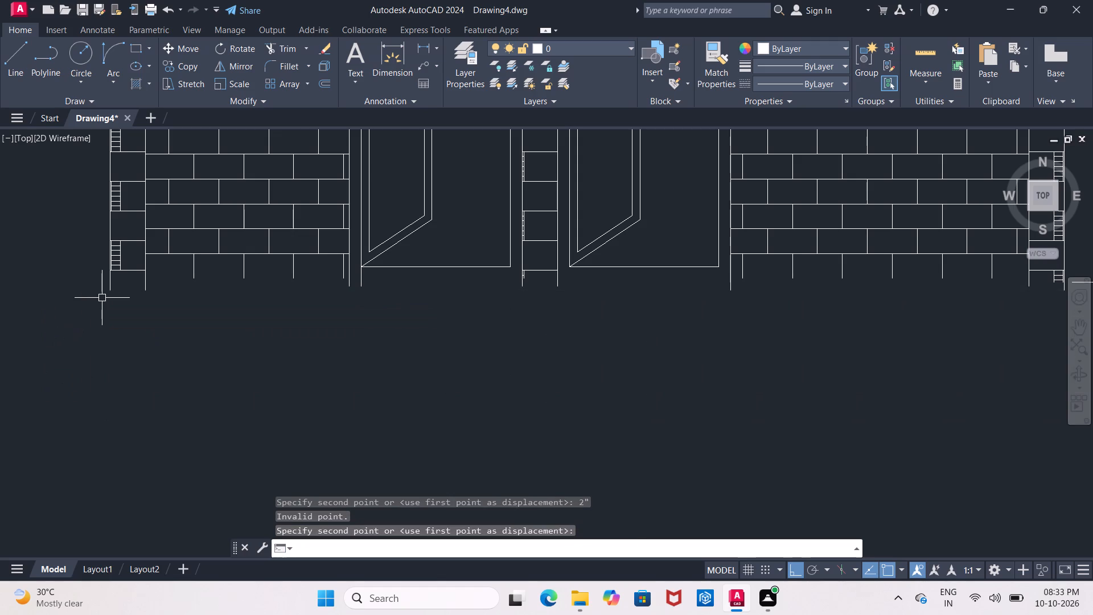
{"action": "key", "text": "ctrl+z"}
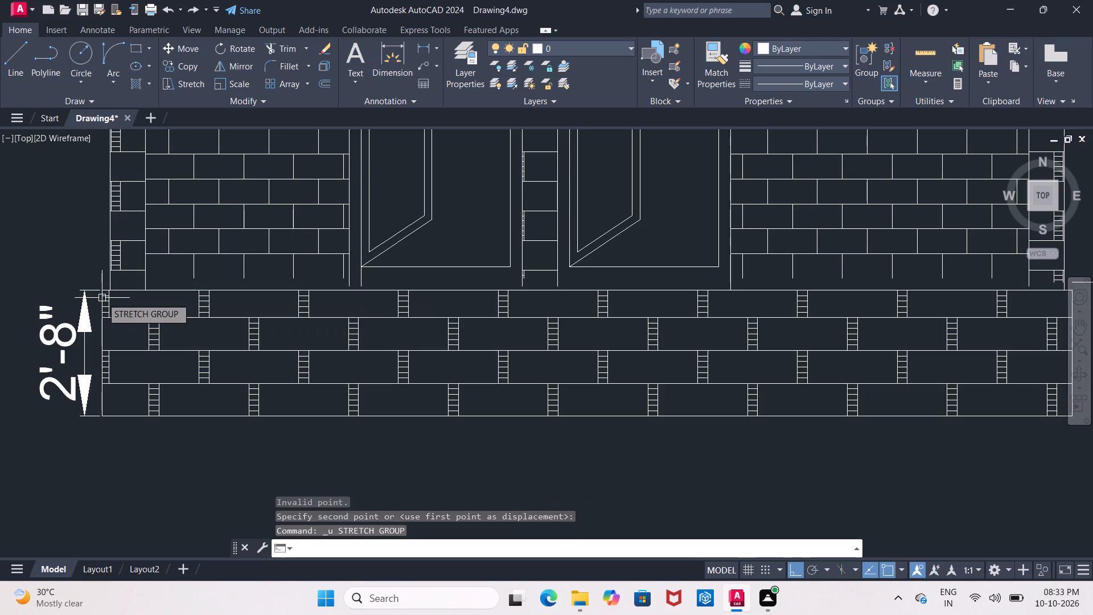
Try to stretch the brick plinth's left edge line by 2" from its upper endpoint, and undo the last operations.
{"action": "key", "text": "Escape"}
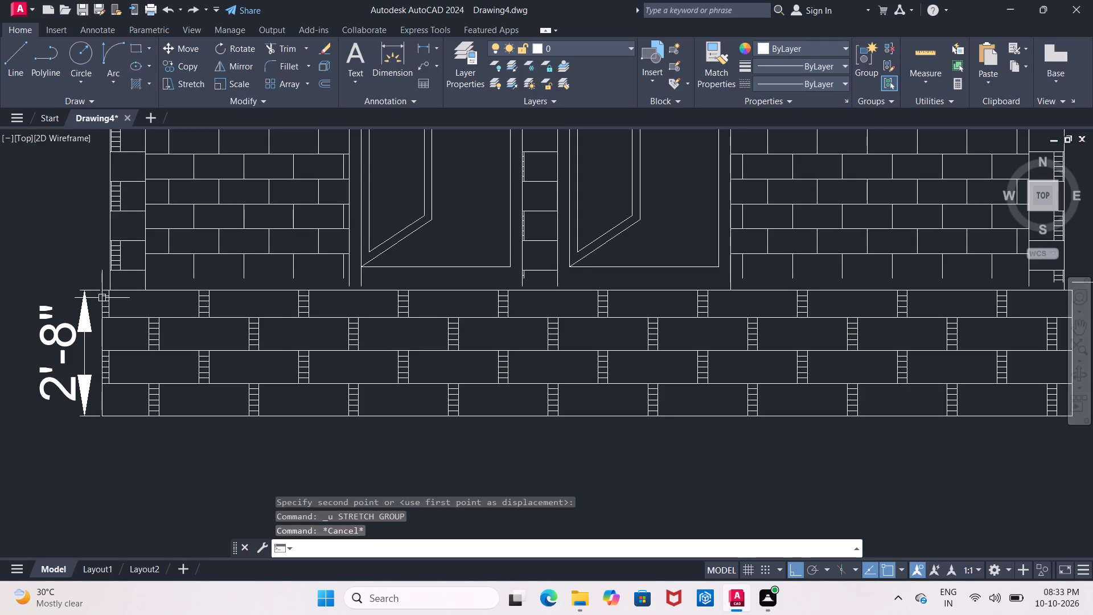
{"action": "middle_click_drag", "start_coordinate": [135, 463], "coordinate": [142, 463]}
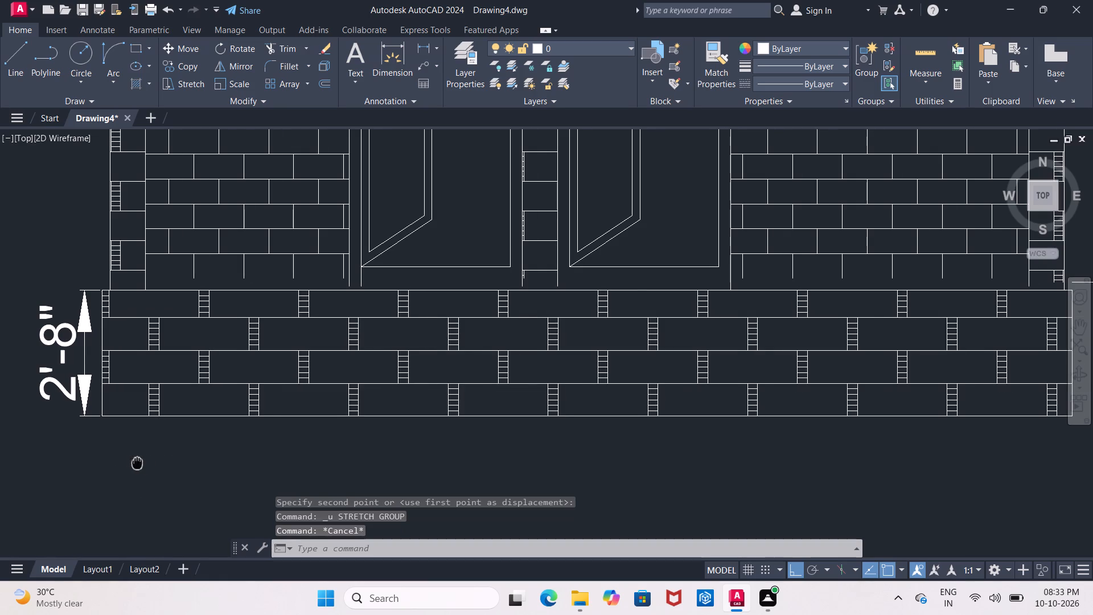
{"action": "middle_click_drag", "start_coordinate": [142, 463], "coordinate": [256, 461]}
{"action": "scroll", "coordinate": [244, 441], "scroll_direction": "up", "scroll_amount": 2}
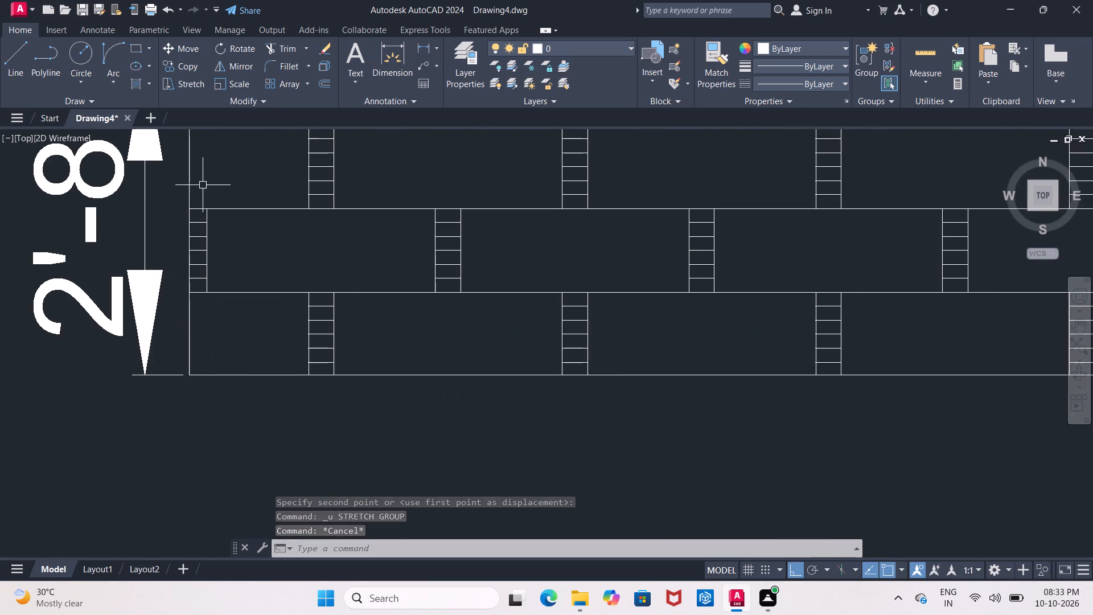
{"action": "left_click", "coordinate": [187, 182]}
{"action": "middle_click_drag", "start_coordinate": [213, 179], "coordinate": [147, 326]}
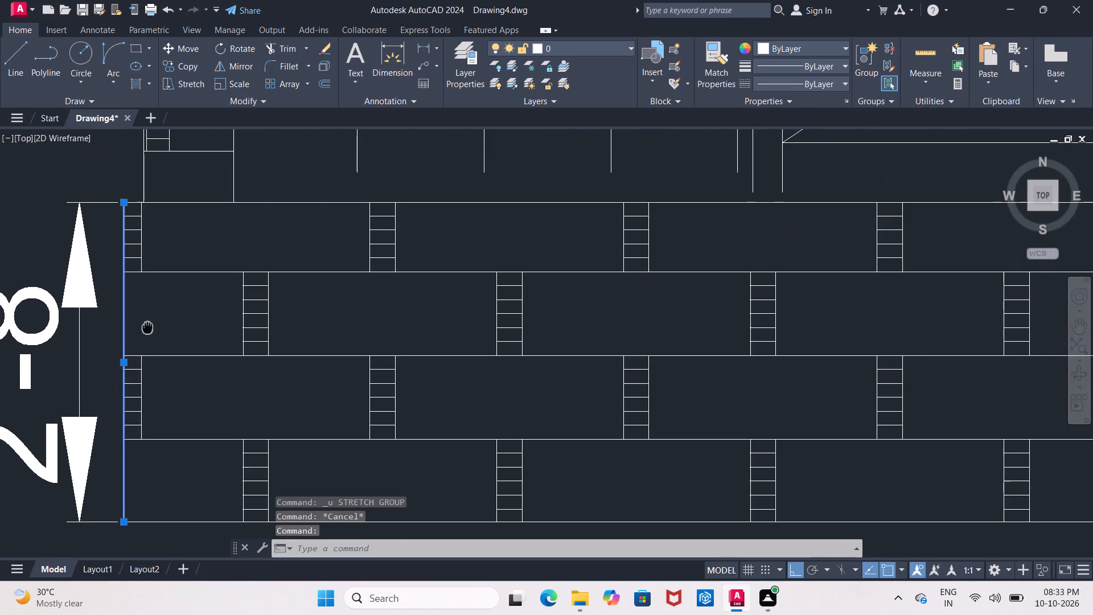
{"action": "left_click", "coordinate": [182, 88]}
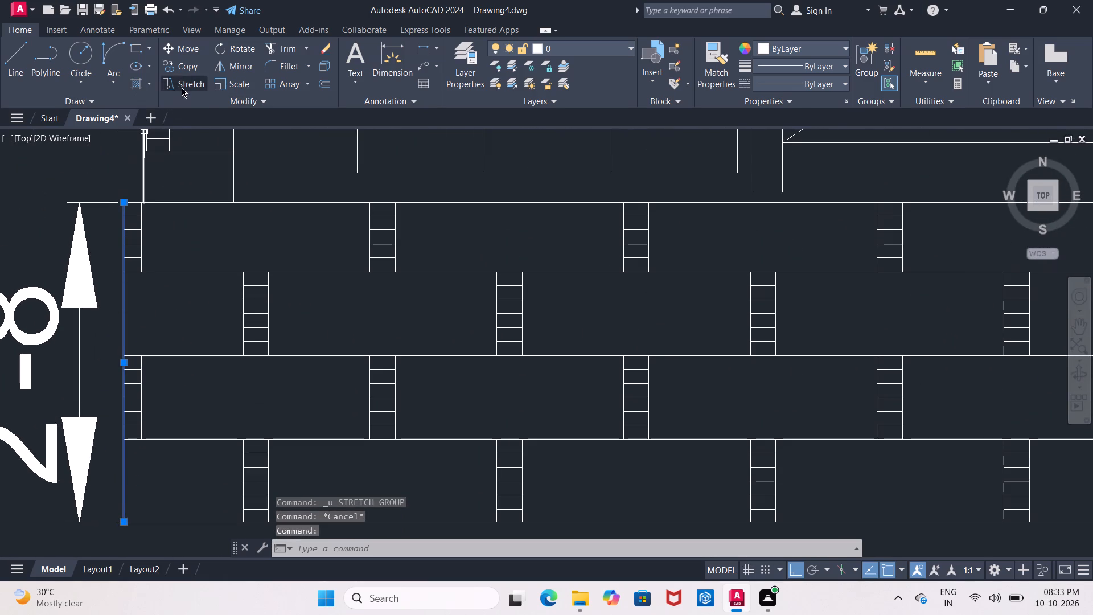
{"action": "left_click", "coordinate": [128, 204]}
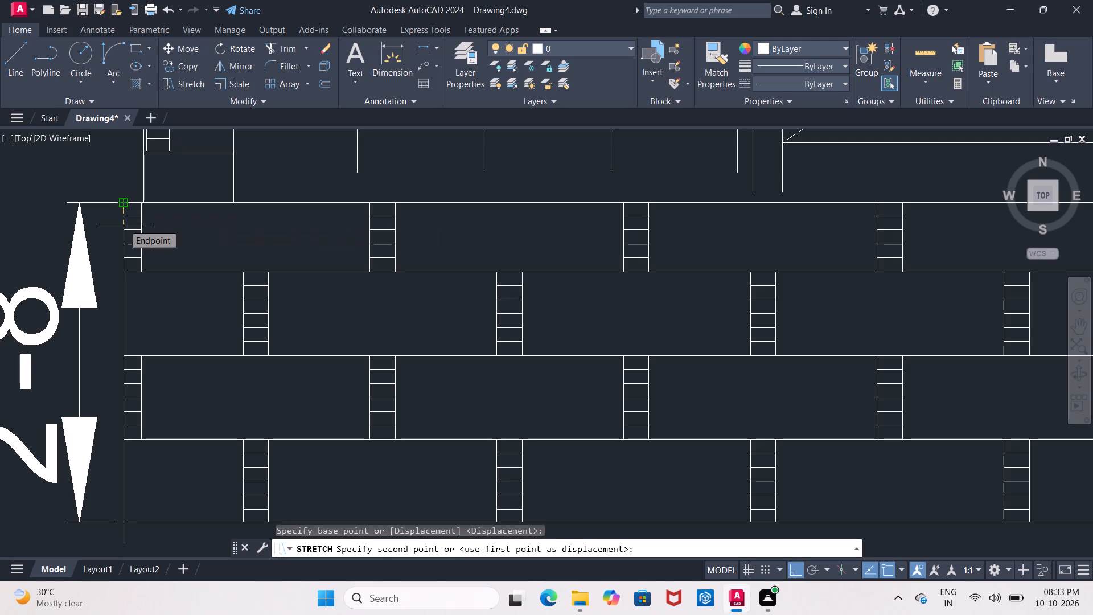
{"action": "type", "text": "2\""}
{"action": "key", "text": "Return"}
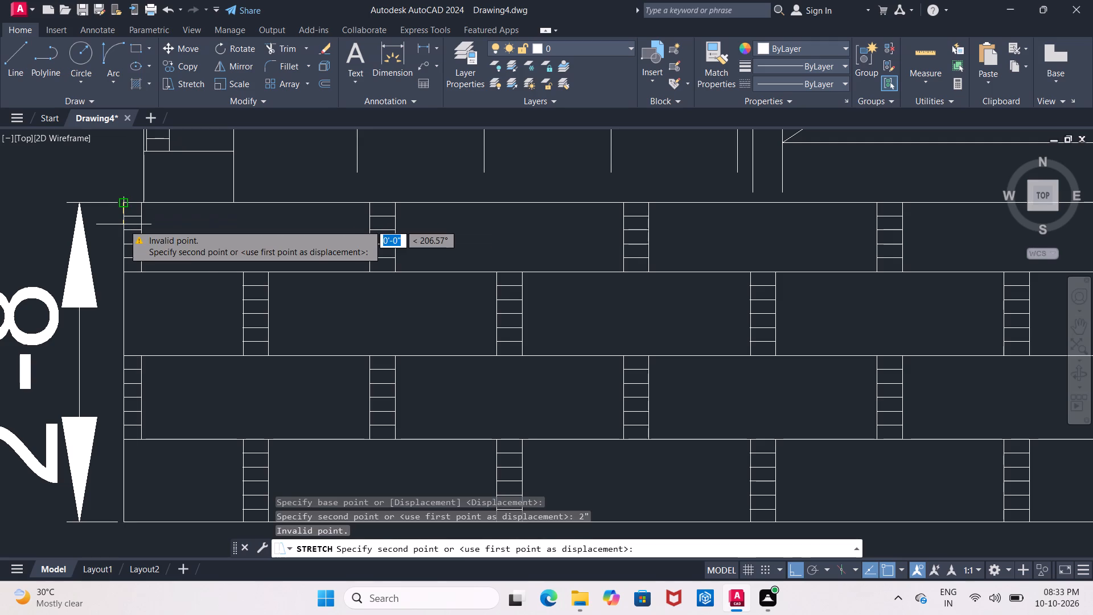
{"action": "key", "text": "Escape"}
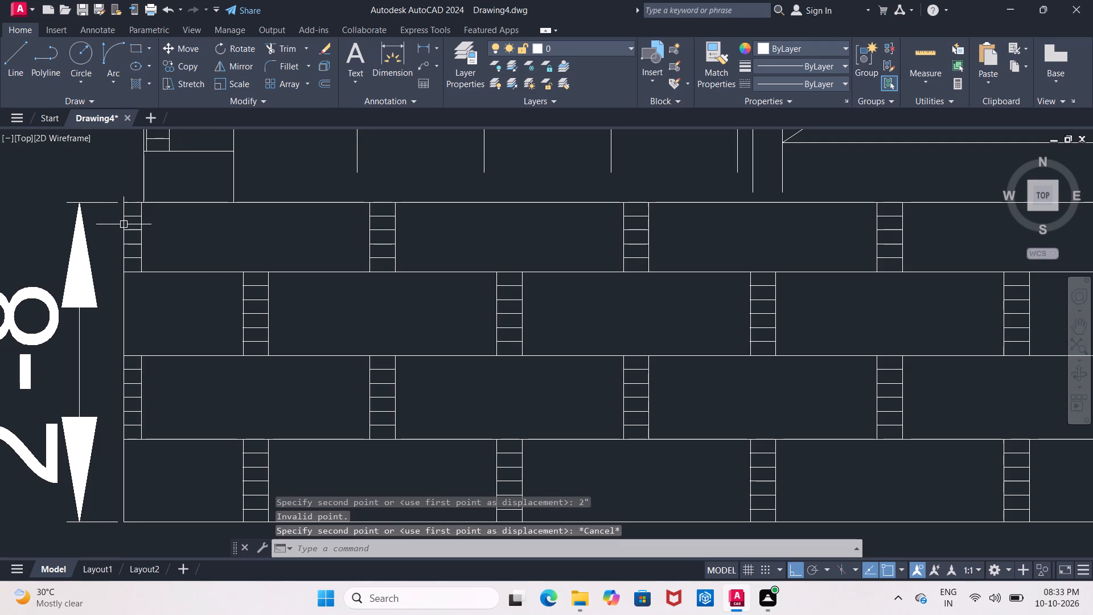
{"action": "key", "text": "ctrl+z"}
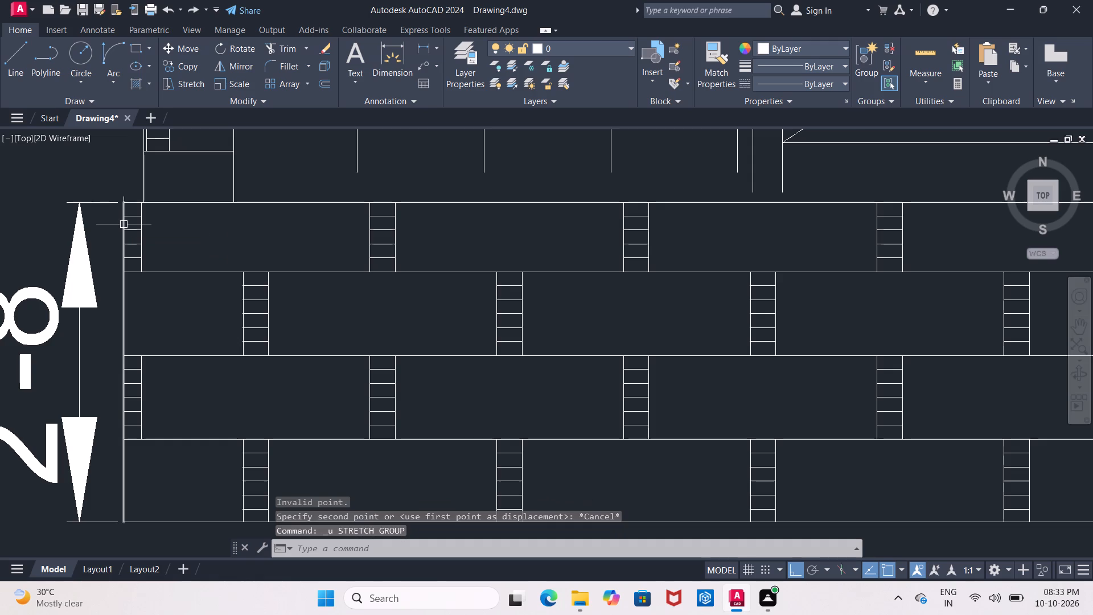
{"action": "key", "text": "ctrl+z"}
Trim away the horizontal guide line running between the elevation's plinth and the section's left outer wall.
{"action": "scroll", "coordinate": [122, 228], "scroll_direction": "down", "scroll_amount": 2}
{"action": "scroll", "coordinate": [243, 386], "scroll_direction": "down", "scroll_amount": 1}
{"action": "middle_click_drag", "start_coordinate": [195, 387], "coordinate": [68, 371]}
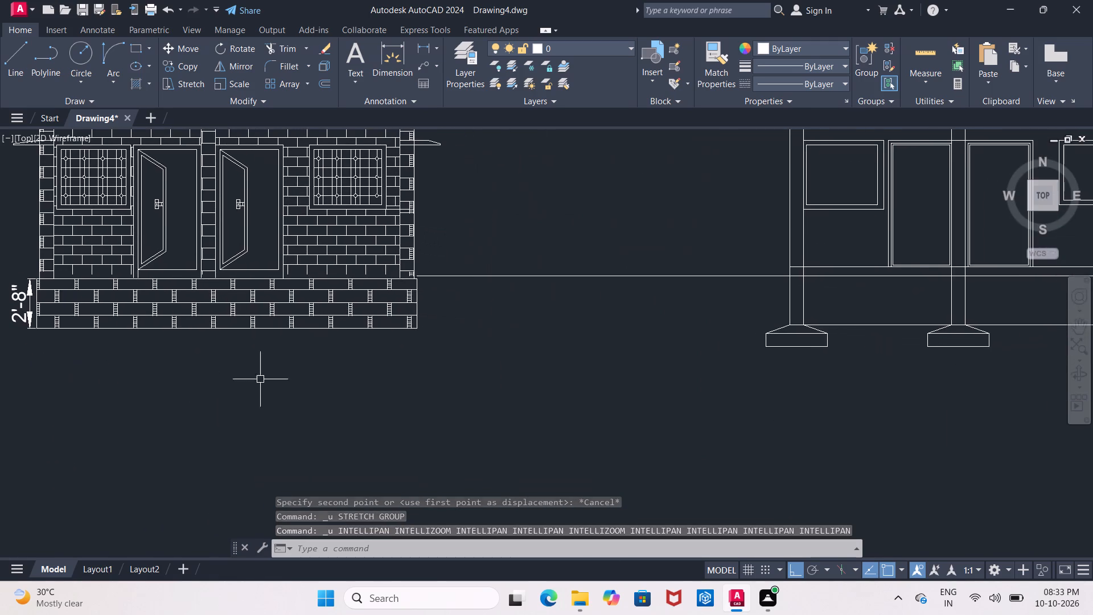
{"action": "middle_click_drag", "start_coordinate": [294, 380], "coordinate": [79, 387]}
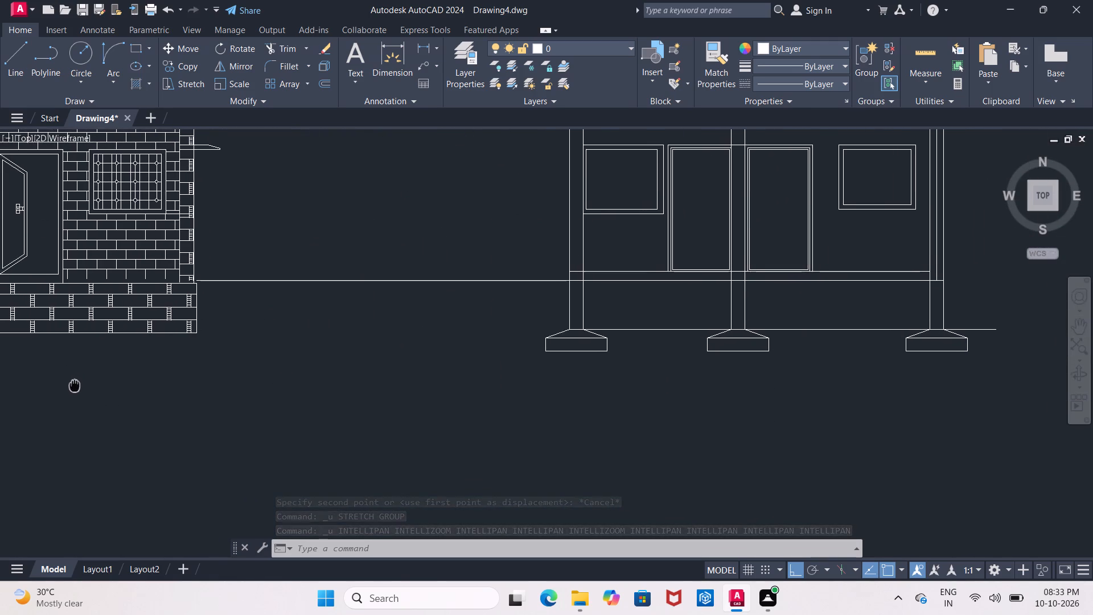
{"action": "middle_click_drag", "start_coordinate": [79, 387], "coordinate": [22, 400]}
{"action": "middle_click_drag", "start_coordinate": [246, 399], "coordinate": [195, 407]}
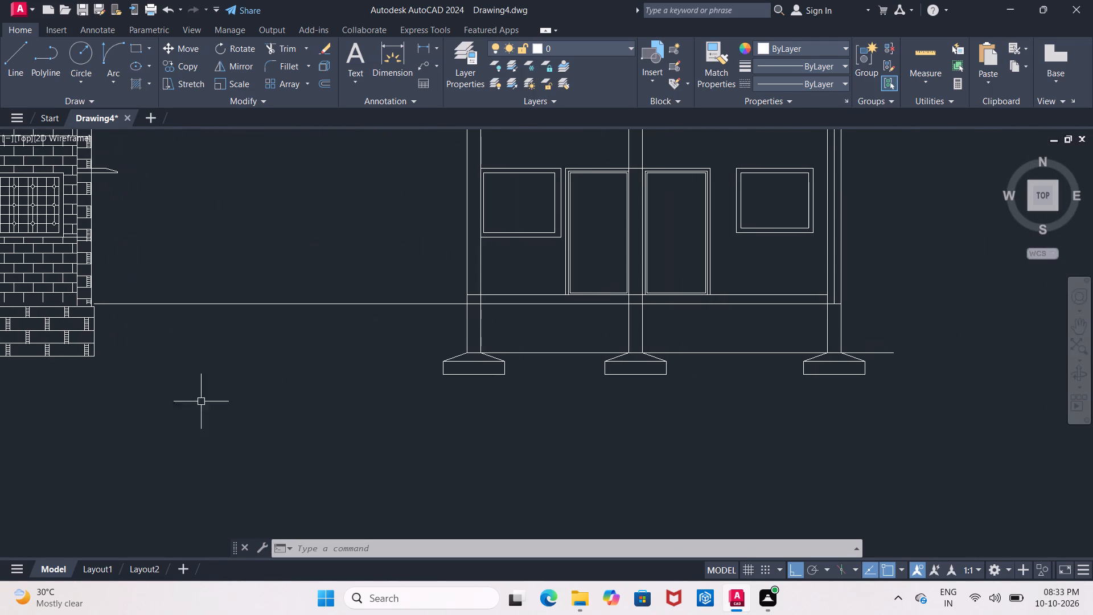
{"action": "type", "text": "tr"}
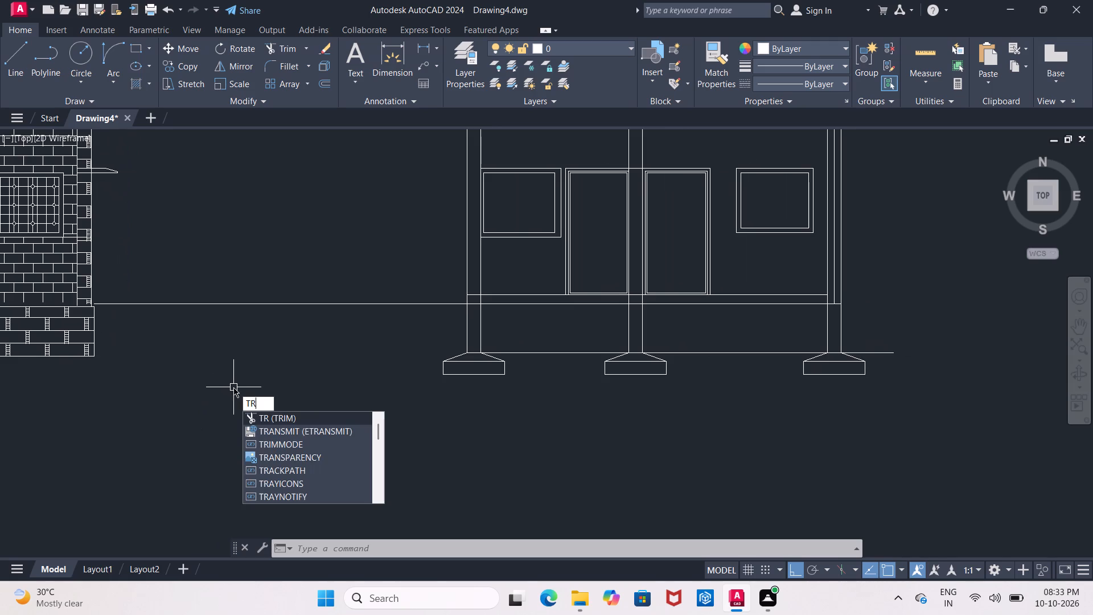
{"action": "key", "text": "Return"}
{"action": "key", "text": "Return"}
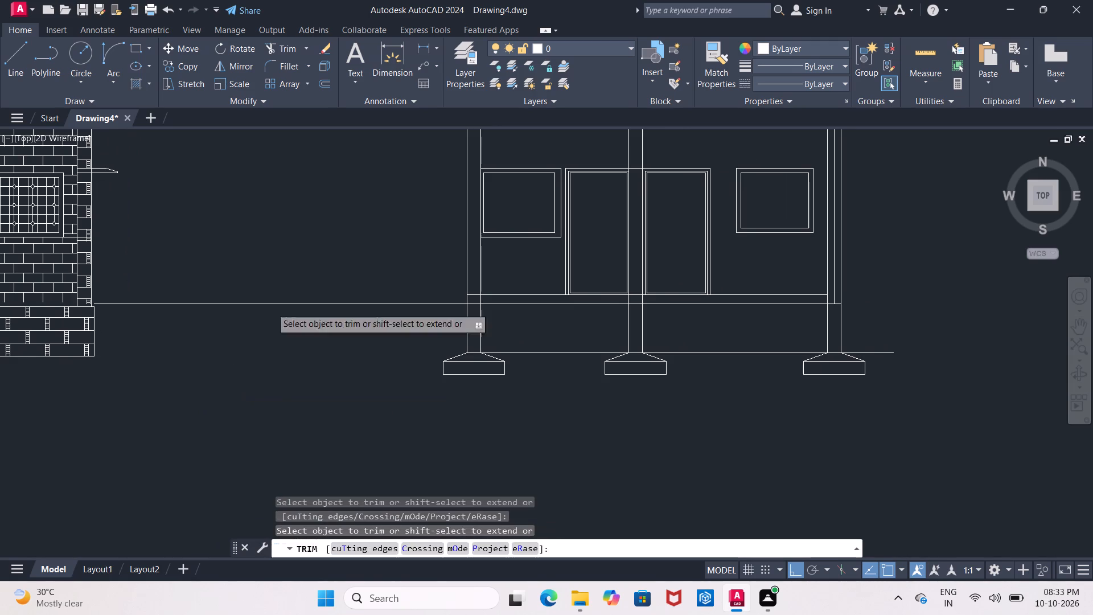
{"action": "left_click_drag", "start_coordinate": [299, 218], "coordinate": [299, 225]}
{"action": "left_click", "coordinate": [294, 309]}
{"action": "middle_click_drag", "start_coordinate": [290, 309], "coordinate": [295, 309]}
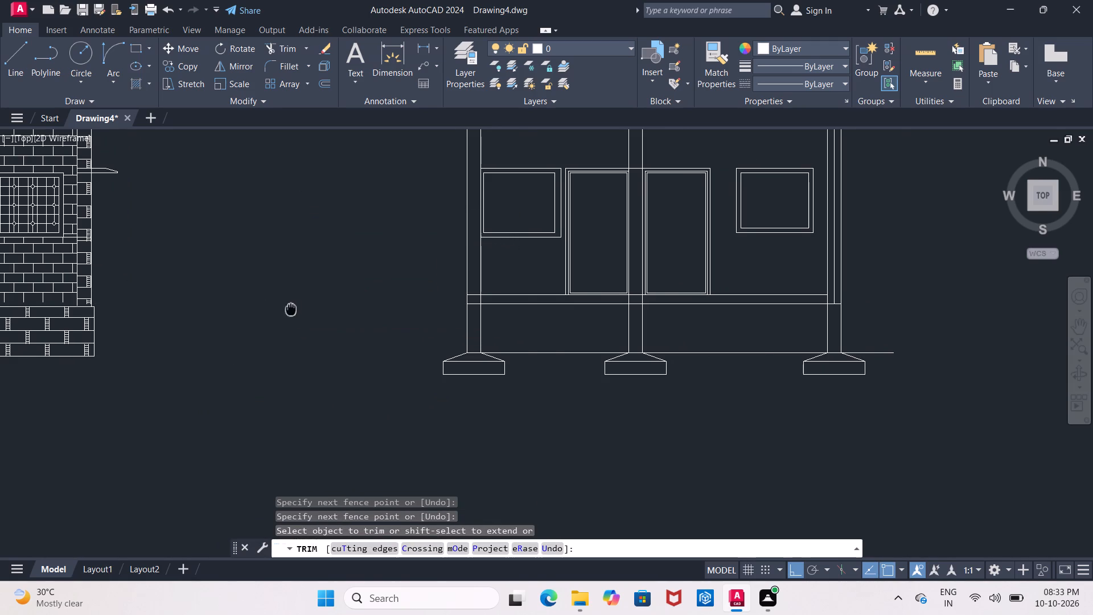
{"action": "middle_click_drag", "start_coordinate": [295, 309], "coordinate": [580, 305]}
{"action": "key", "text": "Escape"}
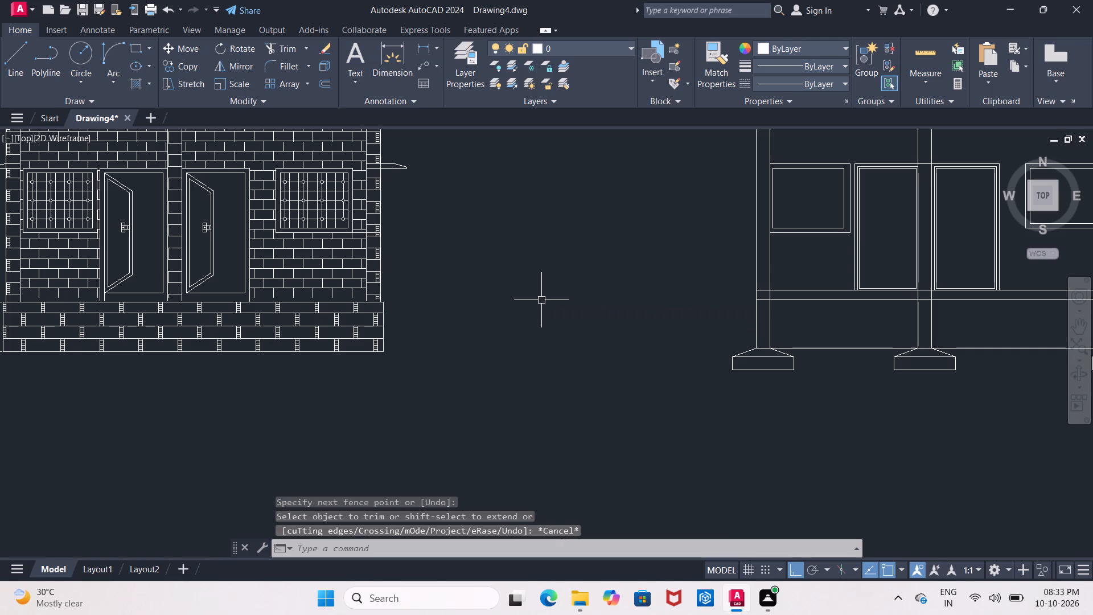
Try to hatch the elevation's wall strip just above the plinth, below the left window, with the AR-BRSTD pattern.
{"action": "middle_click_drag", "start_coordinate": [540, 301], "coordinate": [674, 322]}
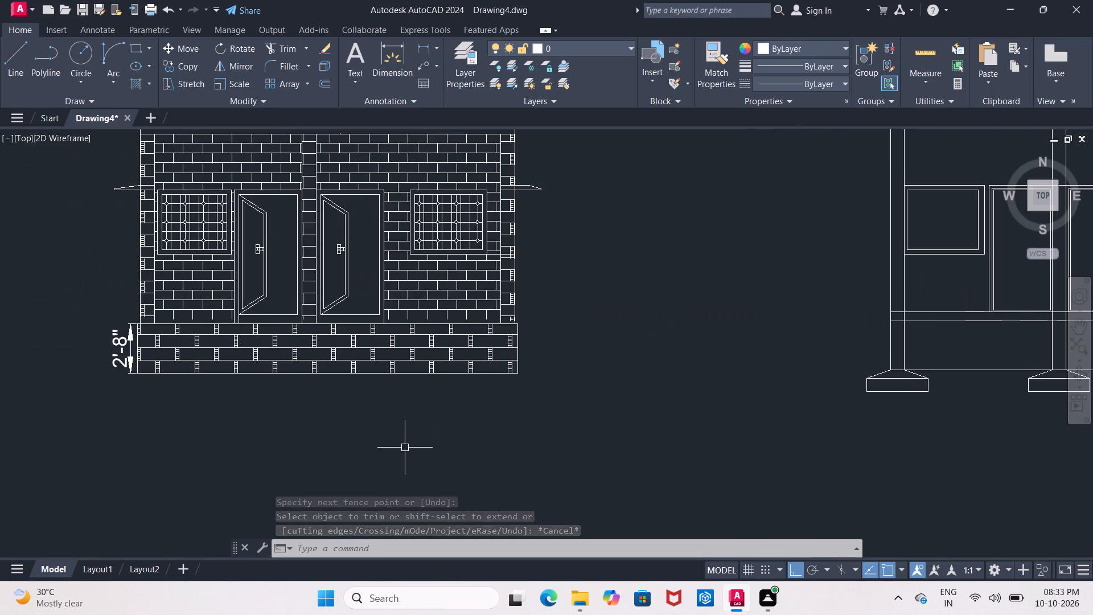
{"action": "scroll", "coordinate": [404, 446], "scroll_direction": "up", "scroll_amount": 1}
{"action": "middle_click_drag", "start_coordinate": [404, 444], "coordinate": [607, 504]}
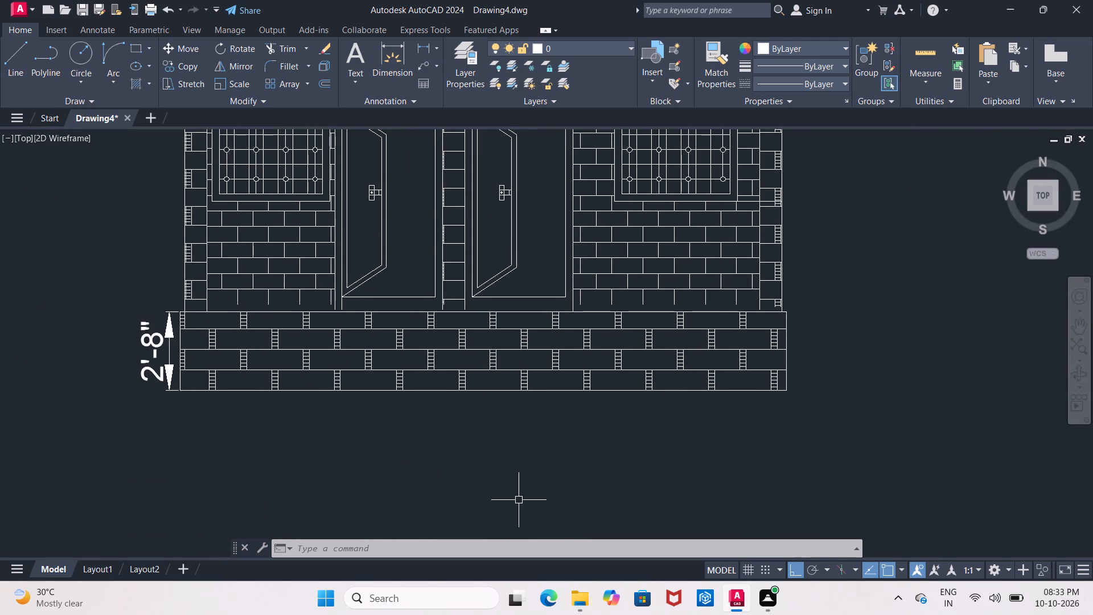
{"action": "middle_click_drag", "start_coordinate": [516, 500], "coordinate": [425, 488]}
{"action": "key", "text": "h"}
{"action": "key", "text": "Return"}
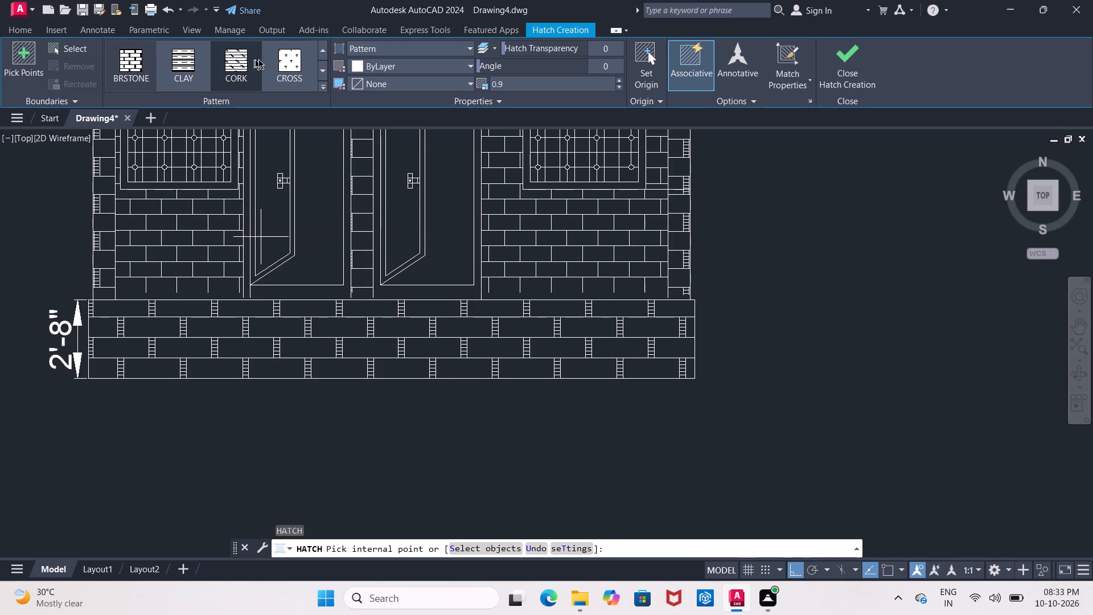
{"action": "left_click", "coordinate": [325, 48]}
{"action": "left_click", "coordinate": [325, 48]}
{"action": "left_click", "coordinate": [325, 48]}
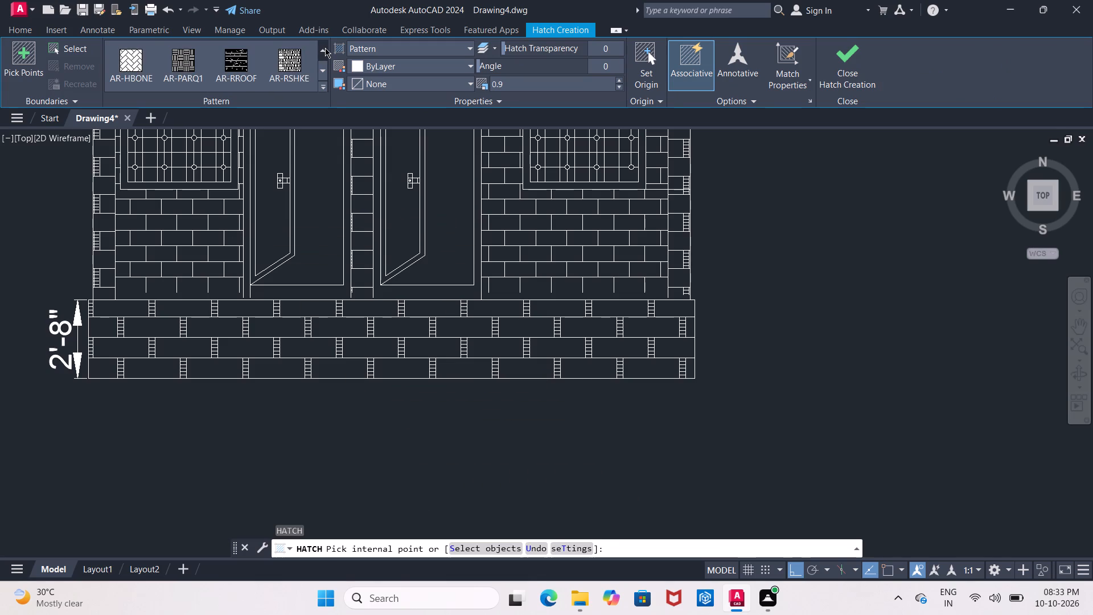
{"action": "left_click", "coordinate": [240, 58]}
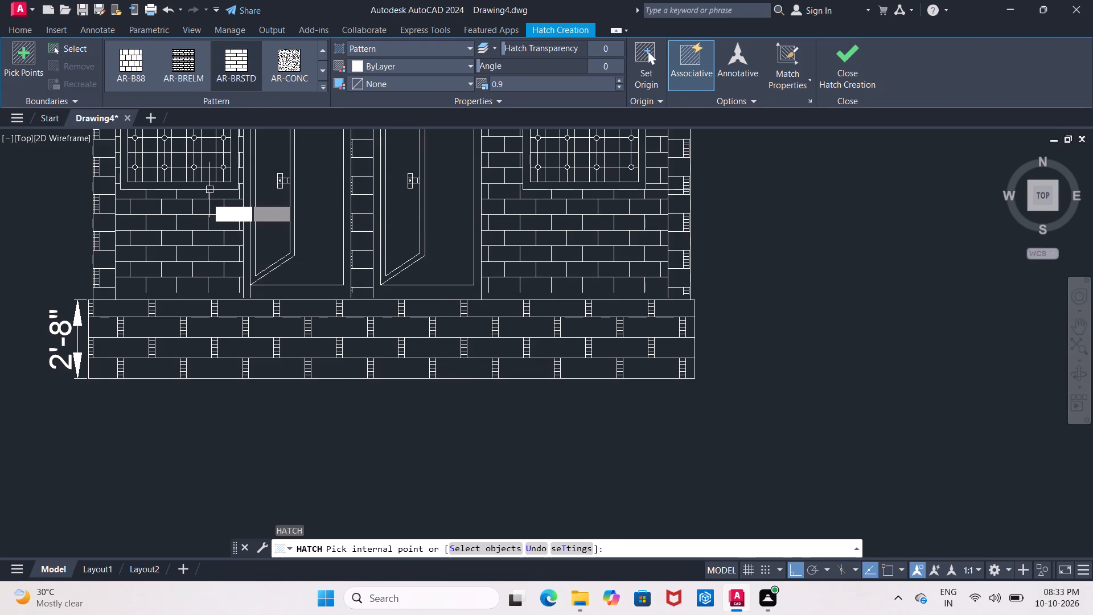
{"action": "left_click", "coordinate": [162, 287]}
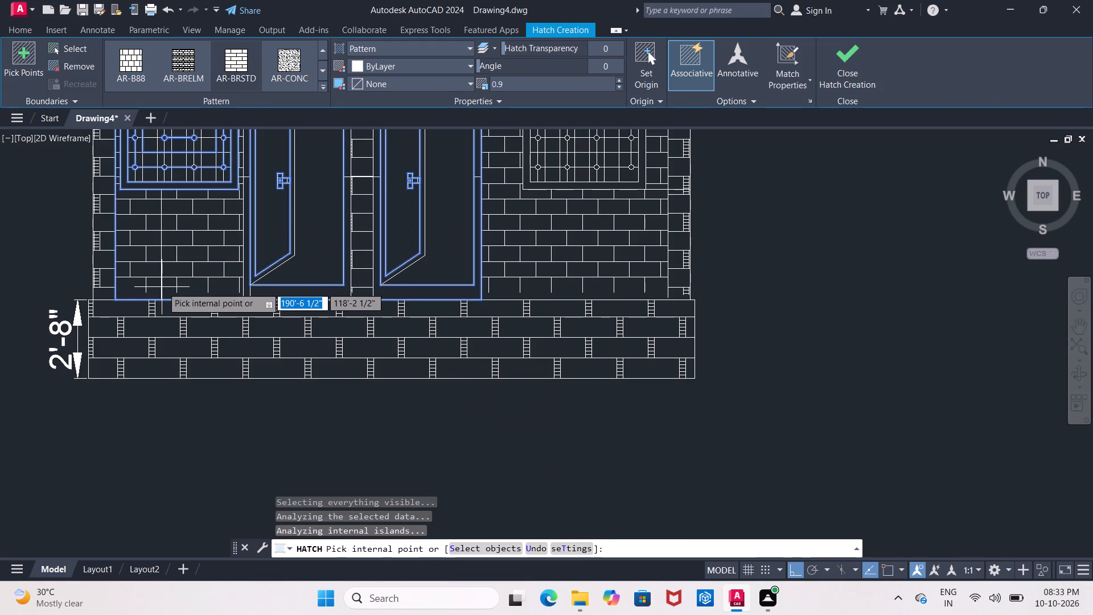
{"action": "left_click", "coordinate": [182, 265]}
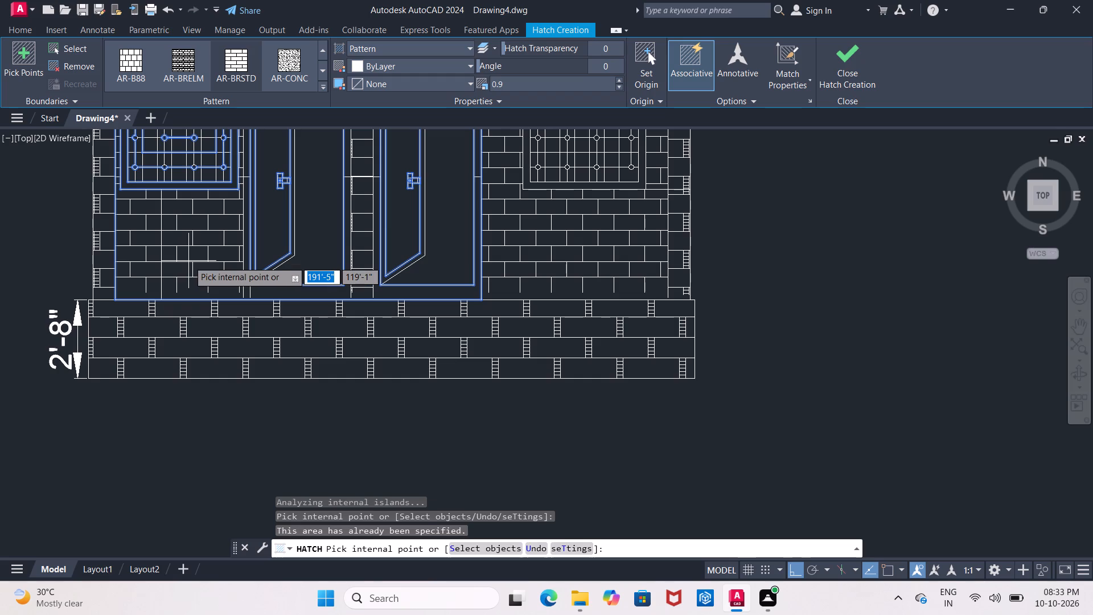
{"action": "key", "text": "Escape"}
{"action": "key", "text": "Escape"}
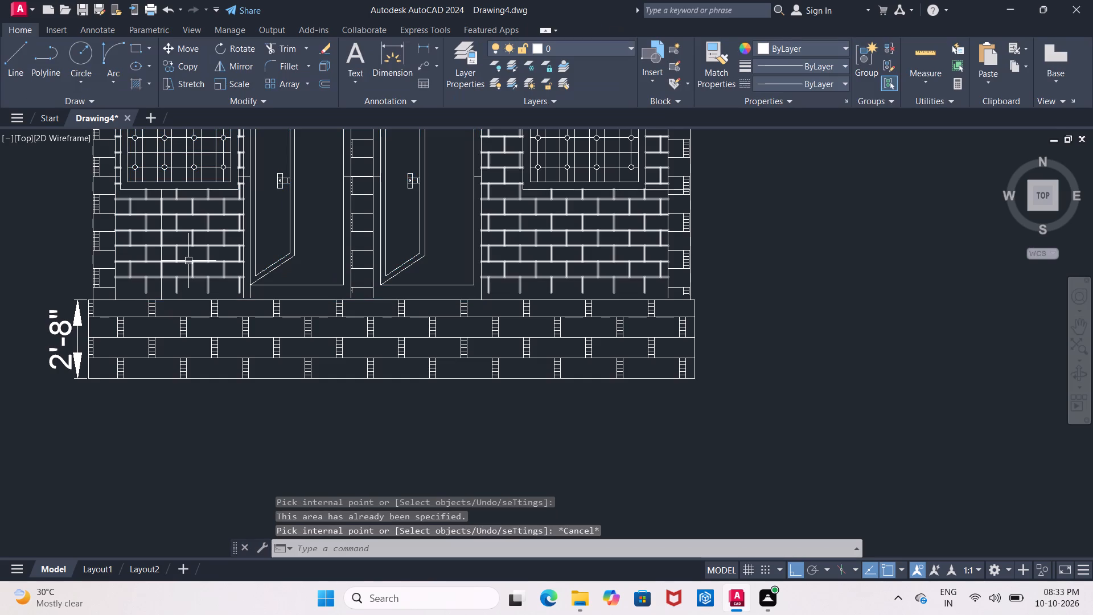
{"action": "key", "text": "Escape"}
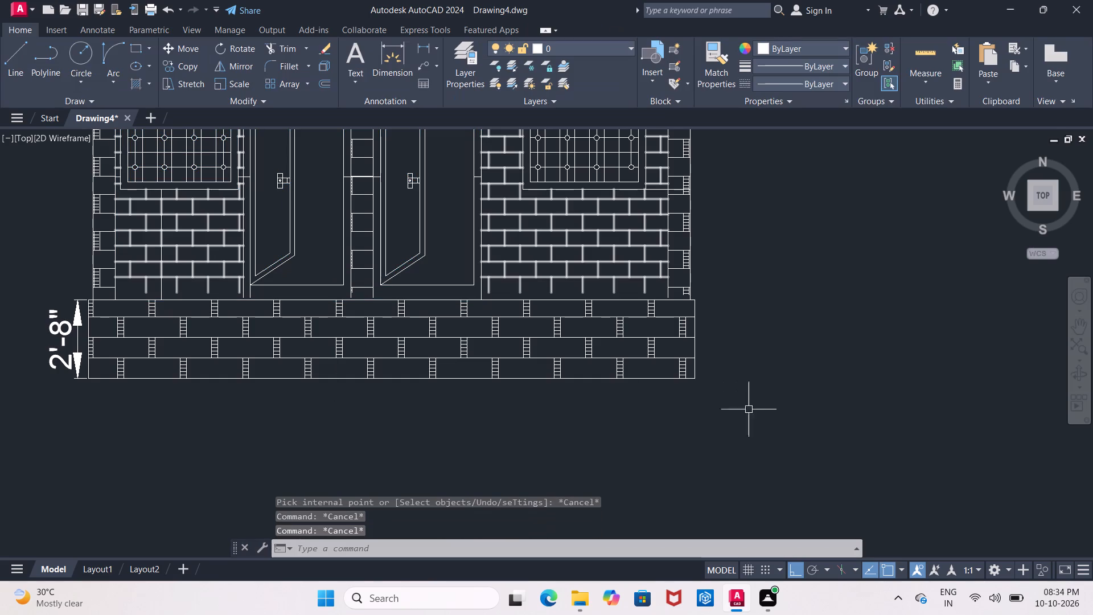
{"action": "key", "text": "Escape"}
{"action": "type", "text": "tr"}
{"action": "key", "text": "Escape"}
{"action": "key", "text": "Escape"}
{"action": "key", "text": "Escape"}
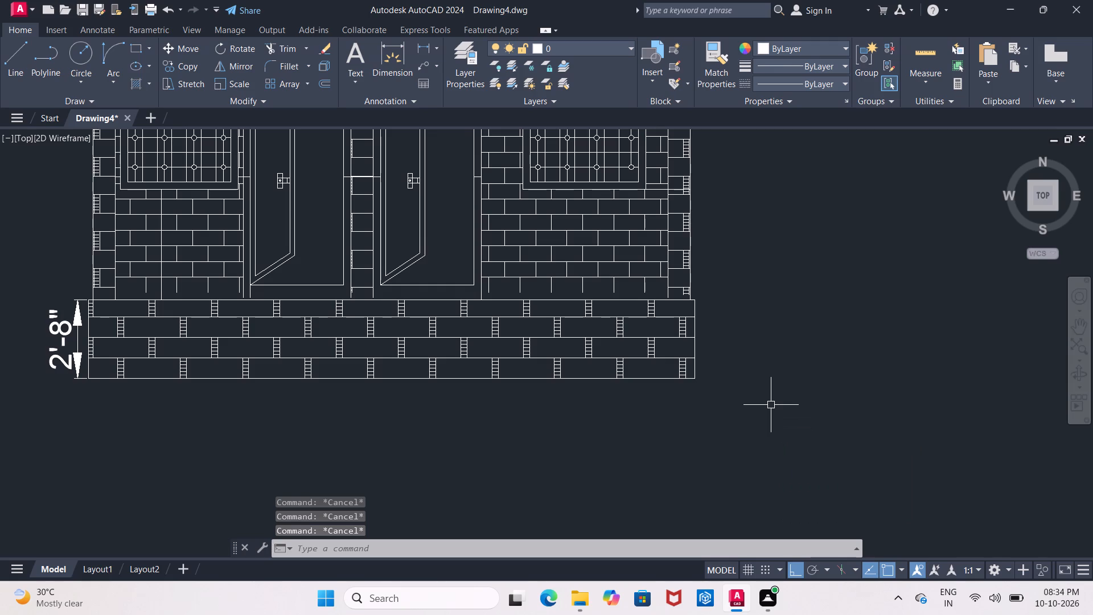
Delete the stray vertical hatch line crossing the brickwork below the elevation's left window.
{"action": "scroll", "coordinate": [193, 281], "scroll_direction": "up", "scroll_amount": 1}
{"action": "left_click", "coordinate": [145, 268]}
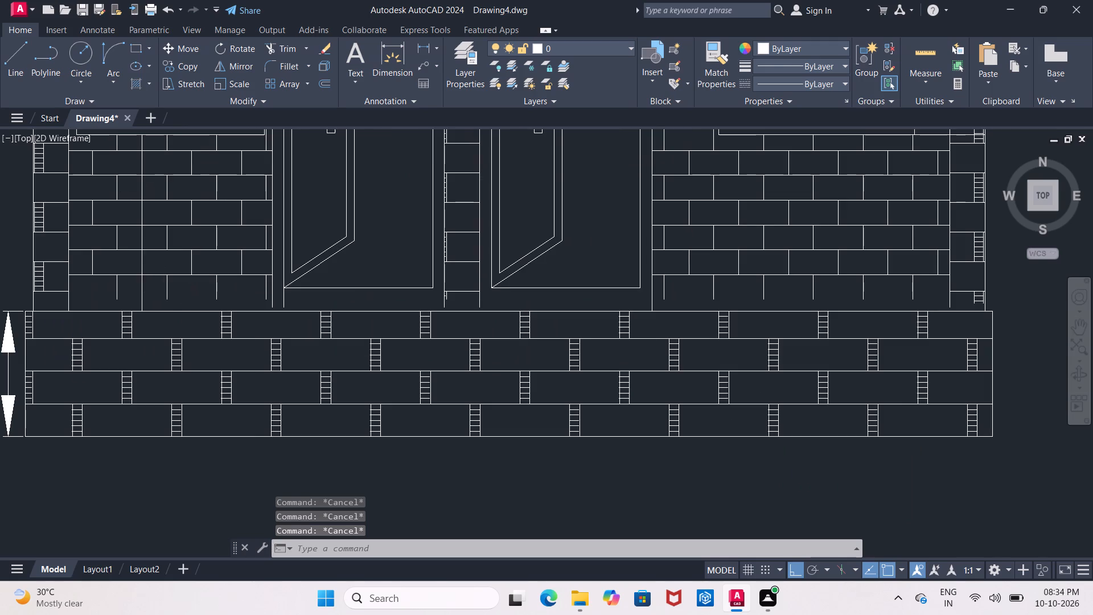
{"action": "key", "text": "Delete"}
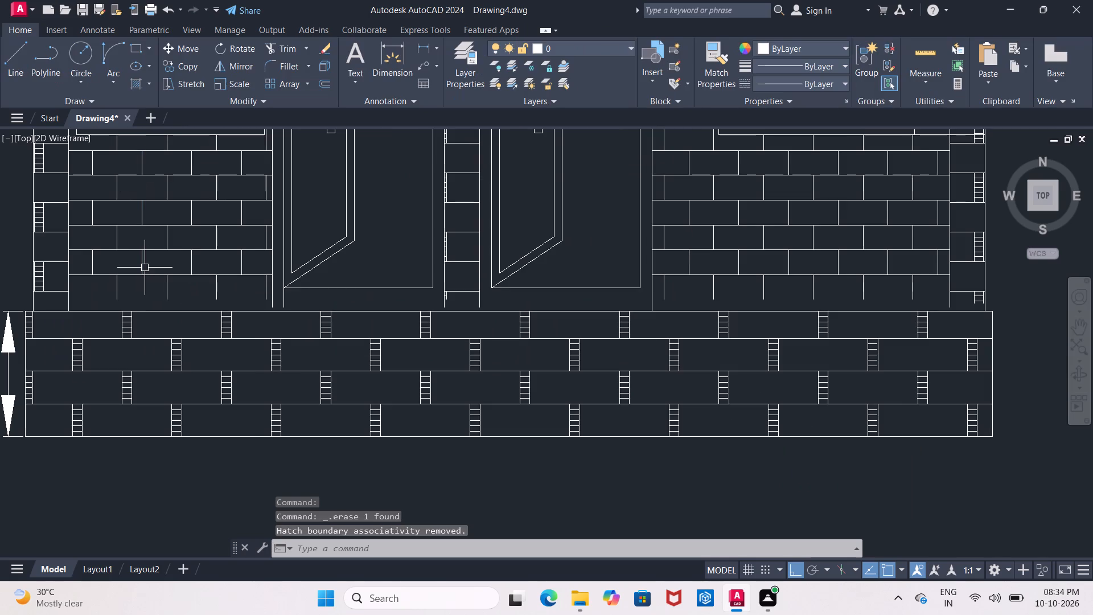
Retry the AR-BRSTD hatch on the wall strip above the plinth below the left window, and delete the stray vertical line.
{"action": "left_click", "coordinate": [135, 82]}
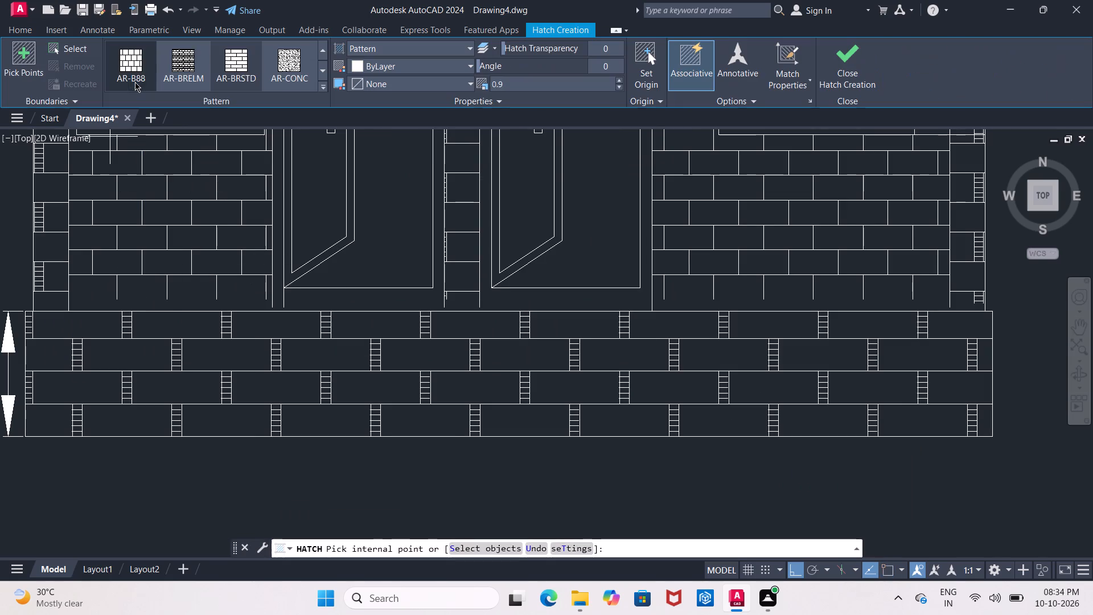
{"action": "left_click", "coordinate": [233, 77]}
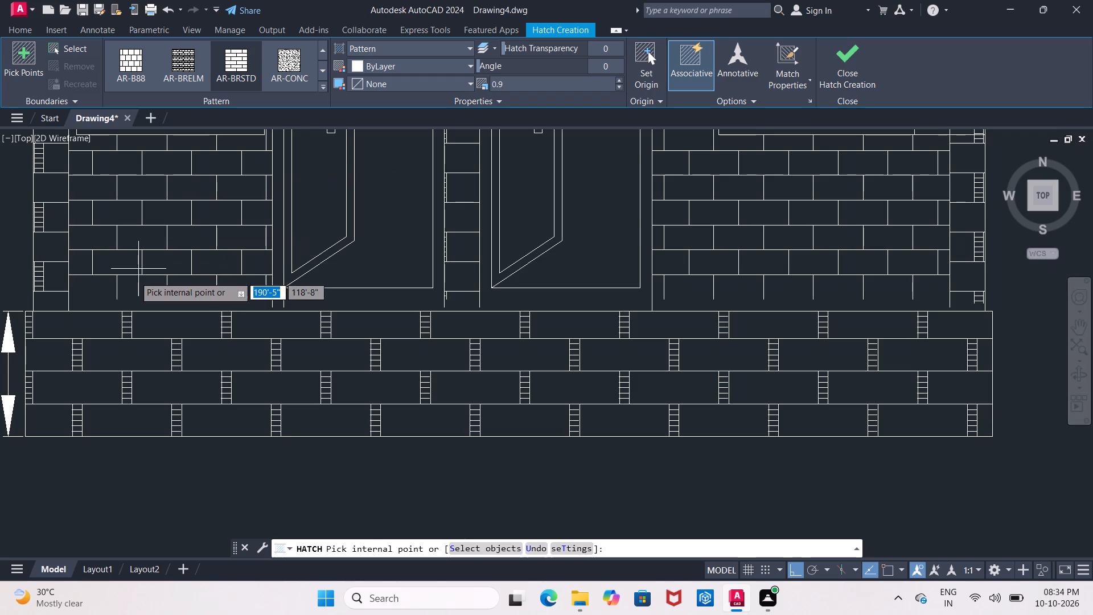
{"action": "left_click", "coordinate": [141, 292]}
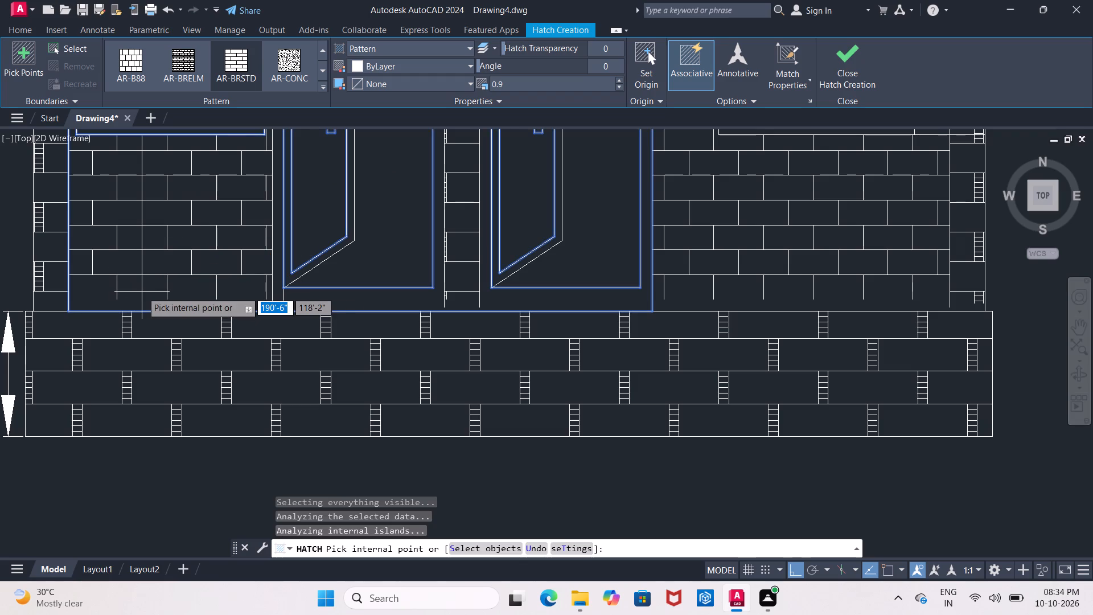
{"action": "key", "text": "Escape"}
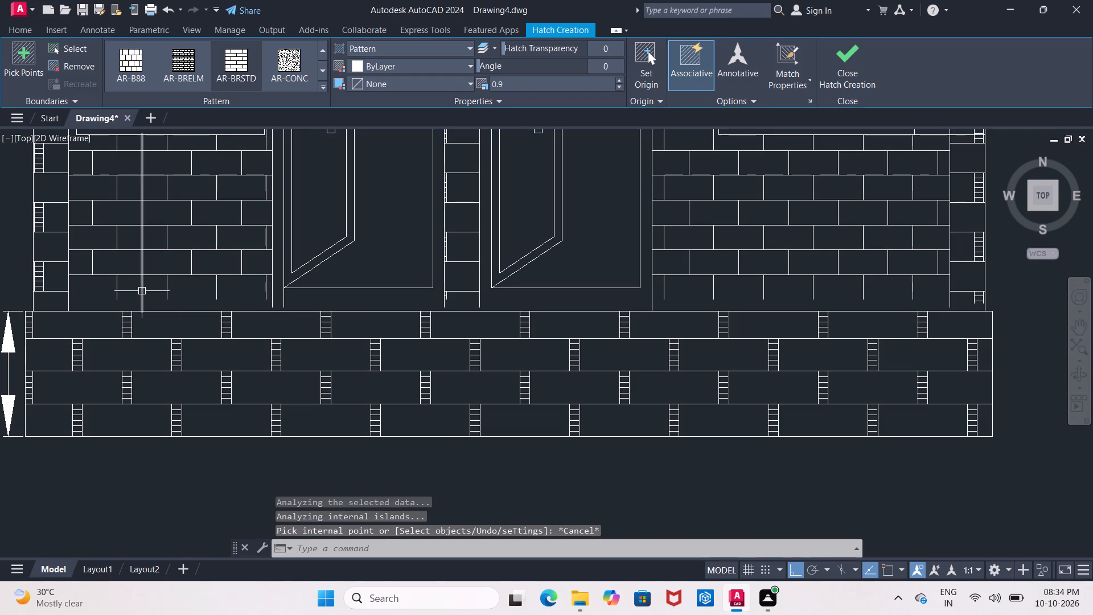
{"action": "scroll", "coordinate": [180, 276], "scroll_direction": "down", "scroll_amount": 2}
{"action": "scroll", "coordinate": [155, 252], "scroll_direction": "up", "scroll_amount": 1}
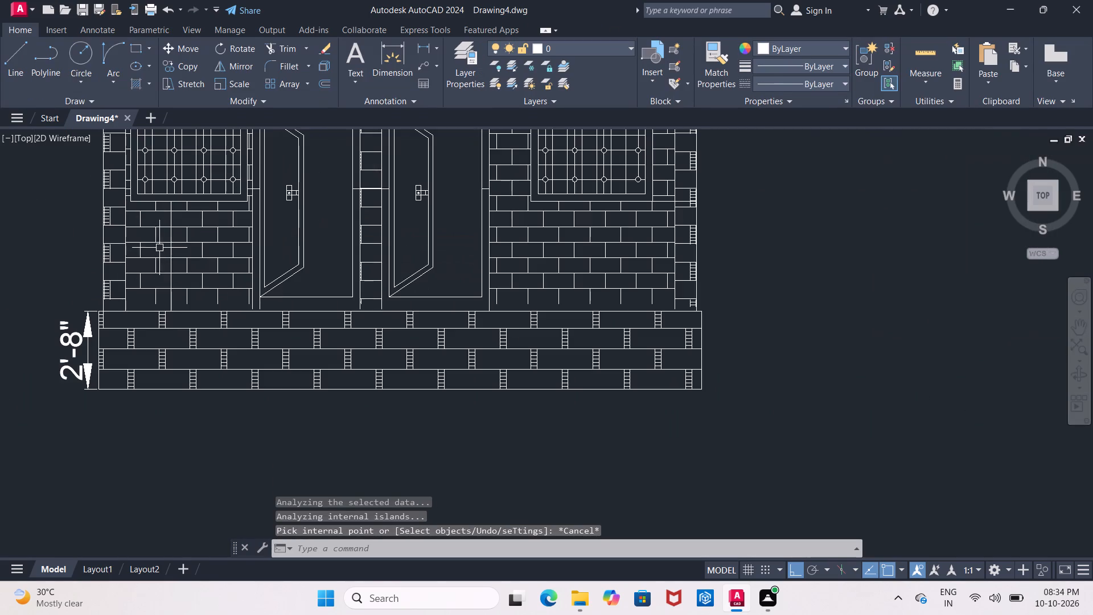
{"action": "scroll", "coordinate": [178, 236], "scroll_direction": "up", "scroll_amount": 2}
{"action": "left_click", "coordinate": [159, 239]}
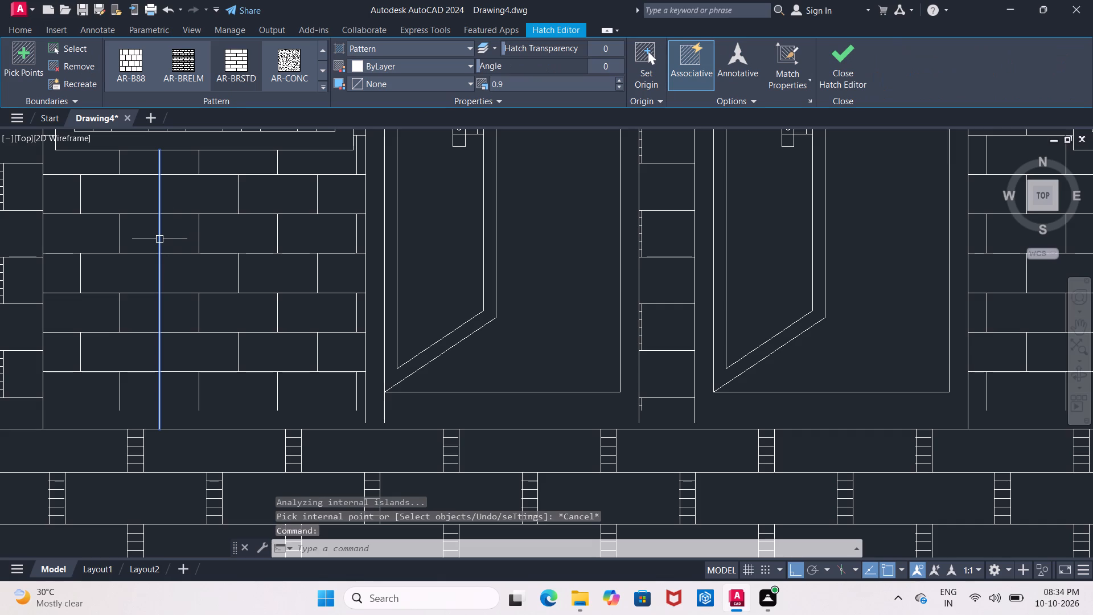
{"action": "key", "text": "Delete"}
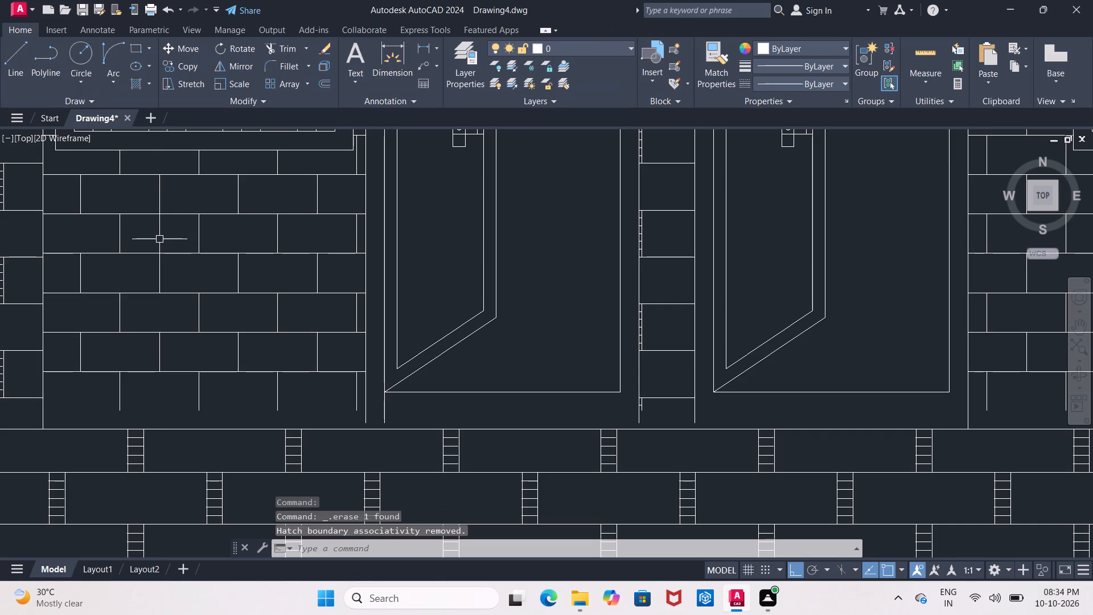
Delete the brick hatch filling the elevation's wall area below the left window.
{"action": "left_click", "coordinate": [230, 295]}
{"action": "key", "text": "Delete"}
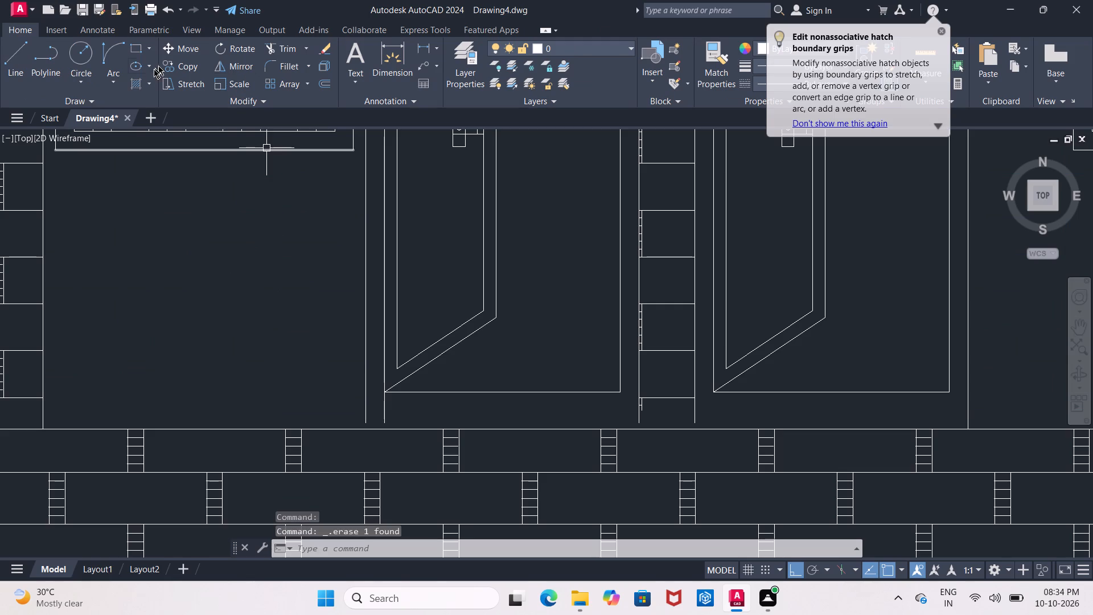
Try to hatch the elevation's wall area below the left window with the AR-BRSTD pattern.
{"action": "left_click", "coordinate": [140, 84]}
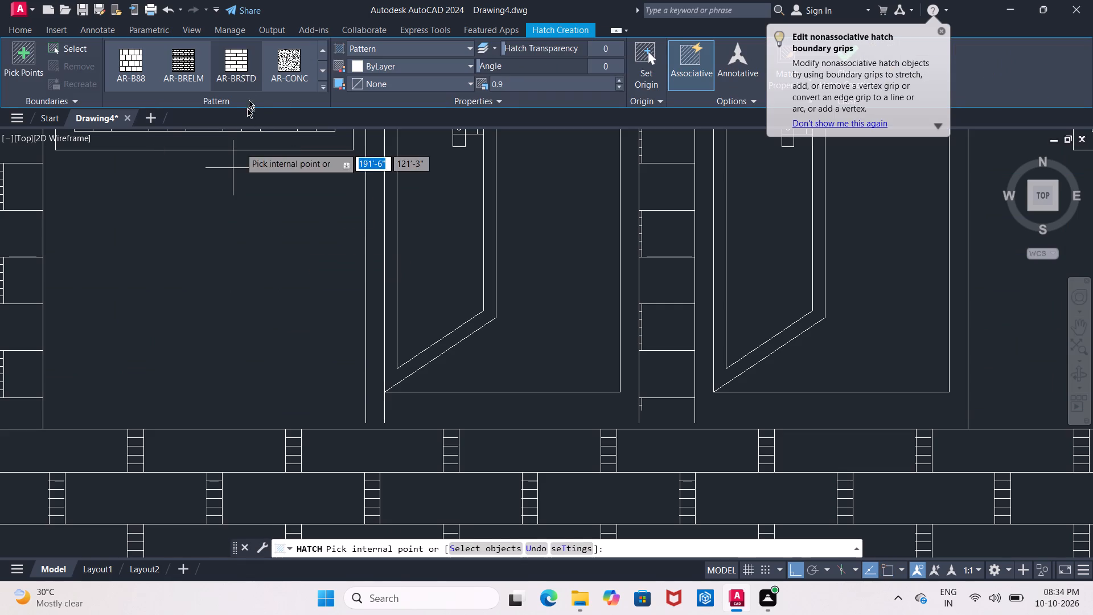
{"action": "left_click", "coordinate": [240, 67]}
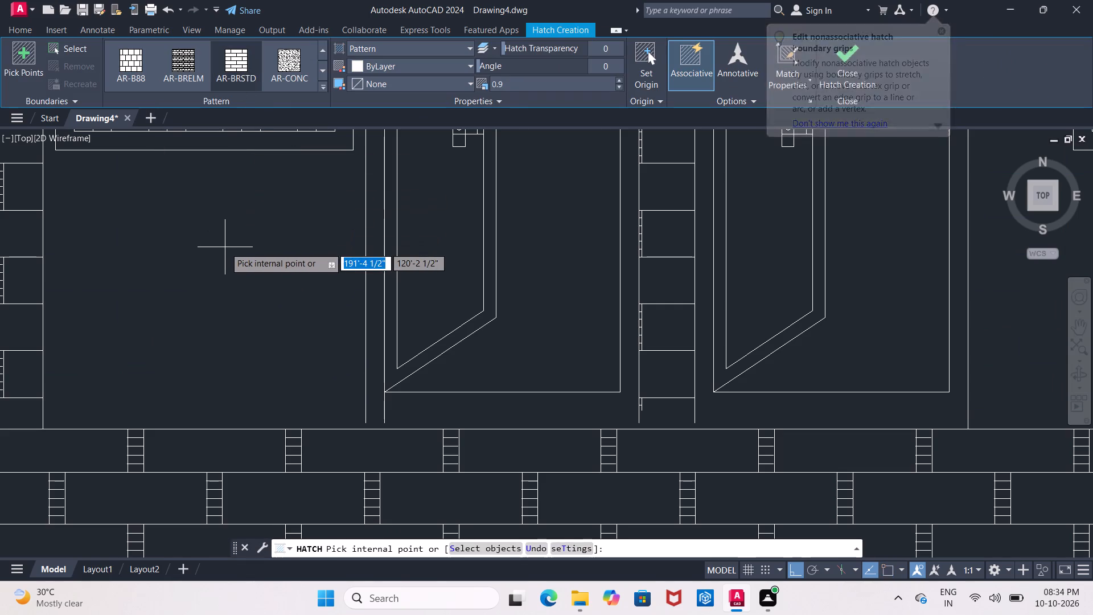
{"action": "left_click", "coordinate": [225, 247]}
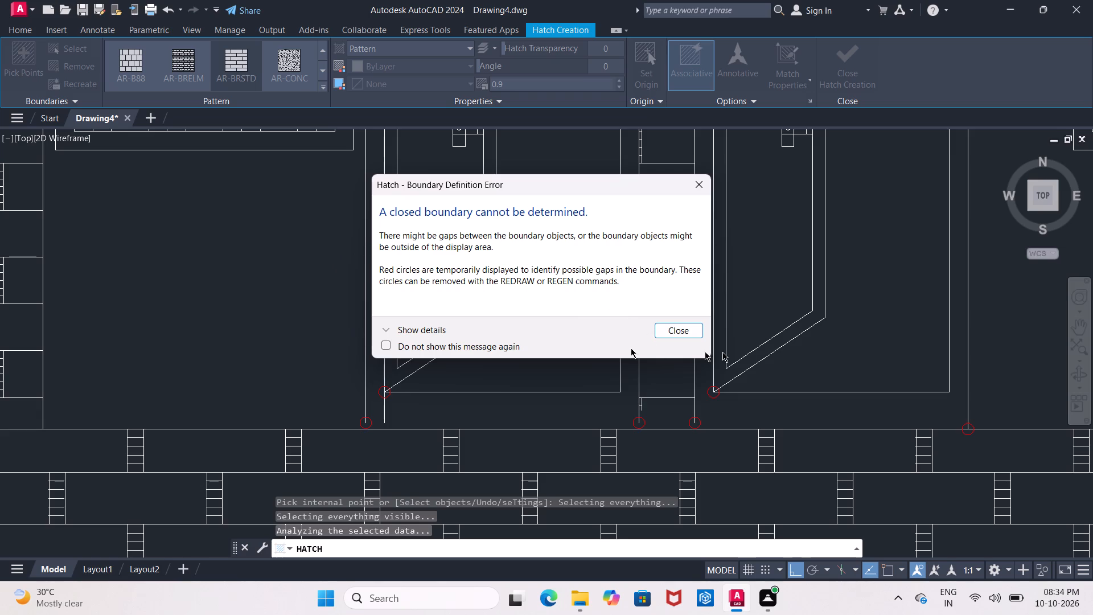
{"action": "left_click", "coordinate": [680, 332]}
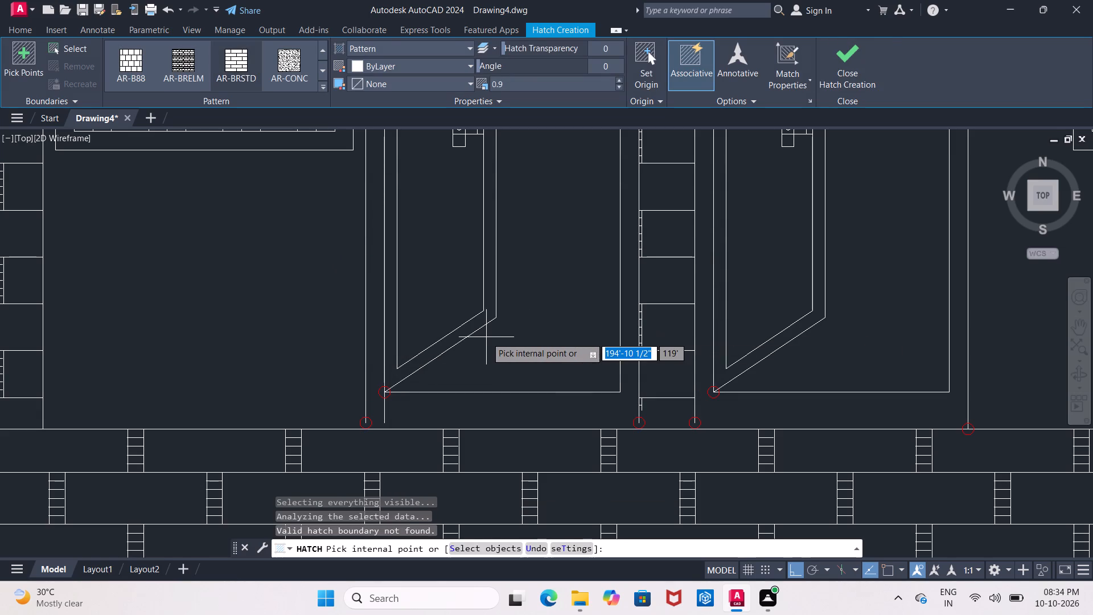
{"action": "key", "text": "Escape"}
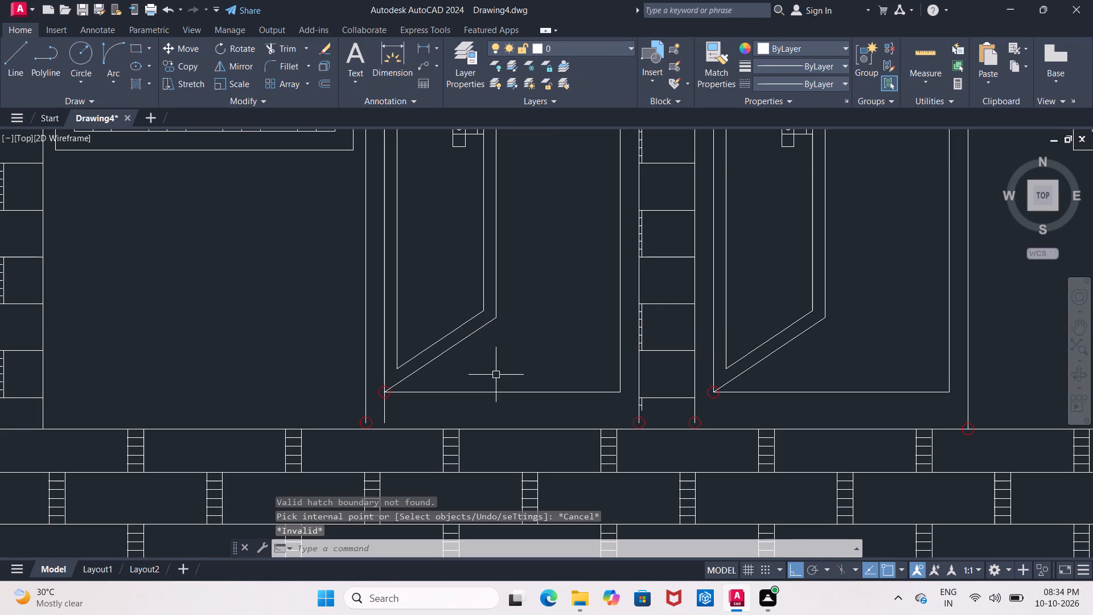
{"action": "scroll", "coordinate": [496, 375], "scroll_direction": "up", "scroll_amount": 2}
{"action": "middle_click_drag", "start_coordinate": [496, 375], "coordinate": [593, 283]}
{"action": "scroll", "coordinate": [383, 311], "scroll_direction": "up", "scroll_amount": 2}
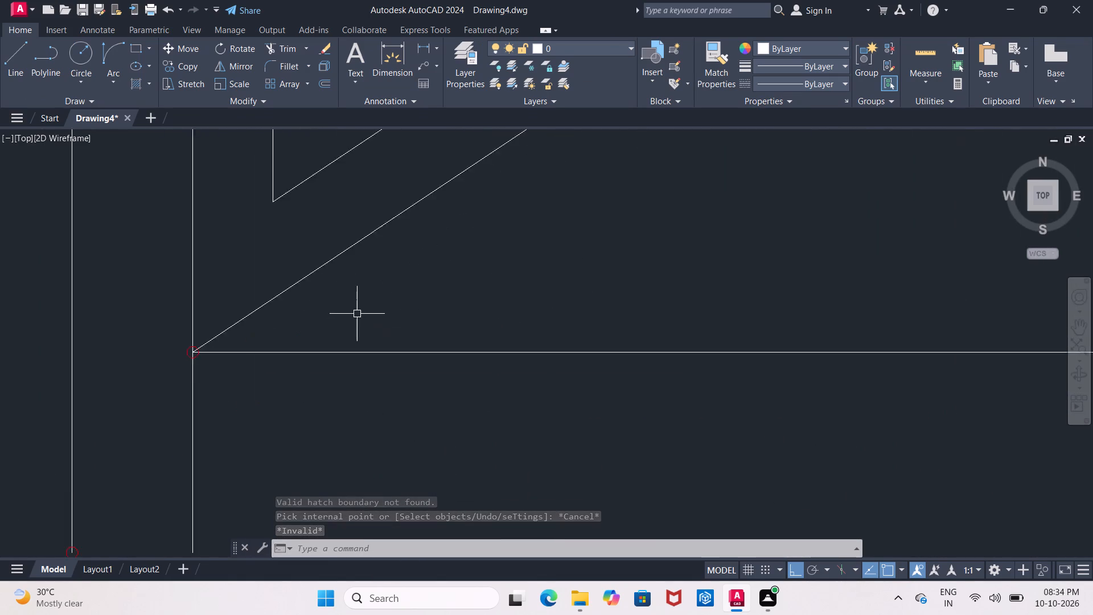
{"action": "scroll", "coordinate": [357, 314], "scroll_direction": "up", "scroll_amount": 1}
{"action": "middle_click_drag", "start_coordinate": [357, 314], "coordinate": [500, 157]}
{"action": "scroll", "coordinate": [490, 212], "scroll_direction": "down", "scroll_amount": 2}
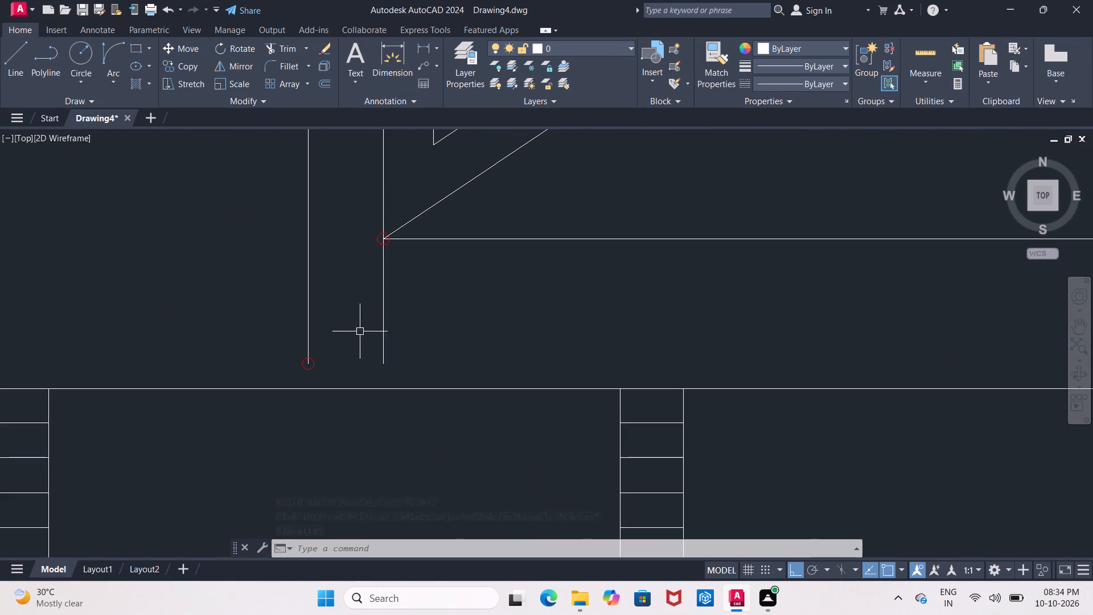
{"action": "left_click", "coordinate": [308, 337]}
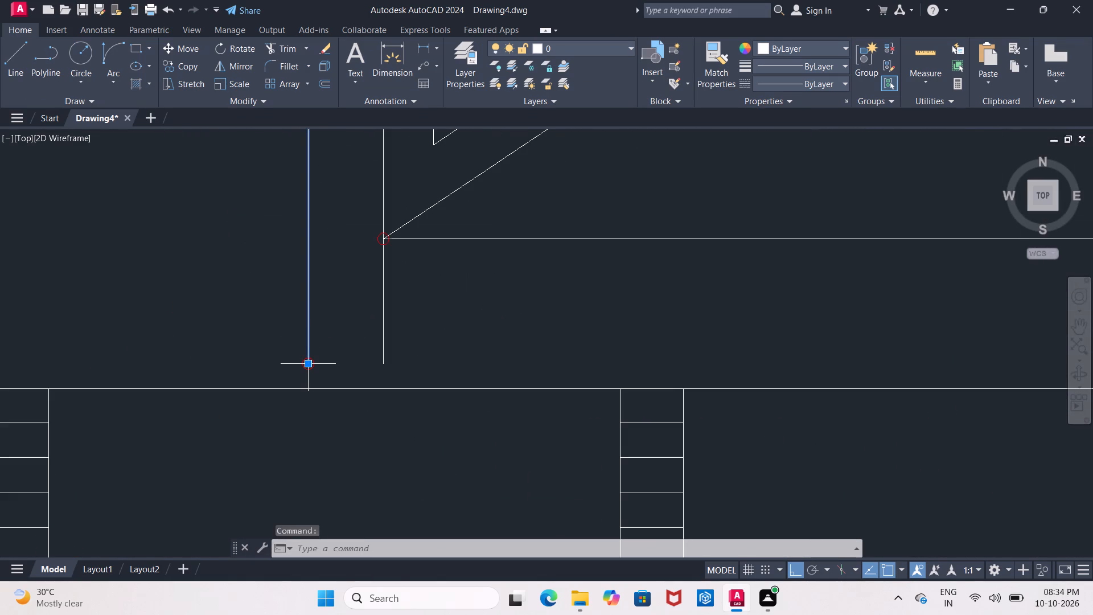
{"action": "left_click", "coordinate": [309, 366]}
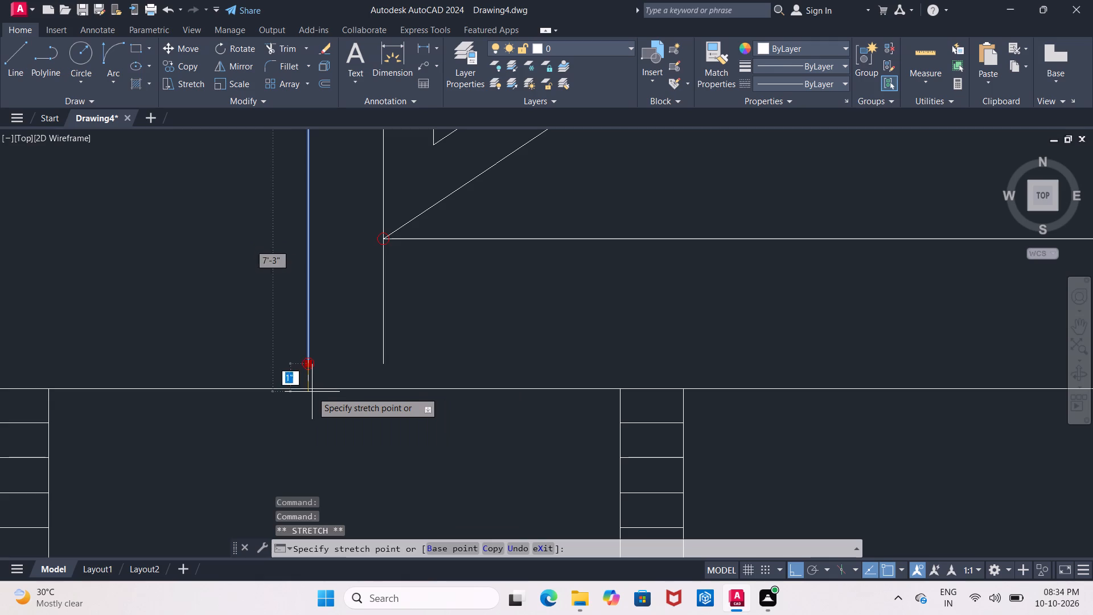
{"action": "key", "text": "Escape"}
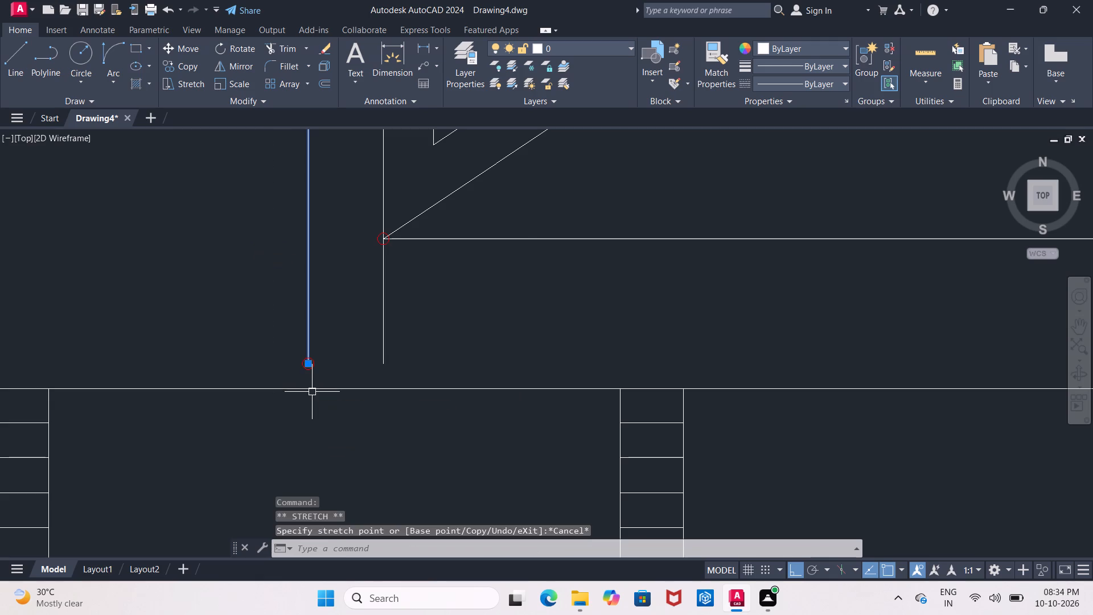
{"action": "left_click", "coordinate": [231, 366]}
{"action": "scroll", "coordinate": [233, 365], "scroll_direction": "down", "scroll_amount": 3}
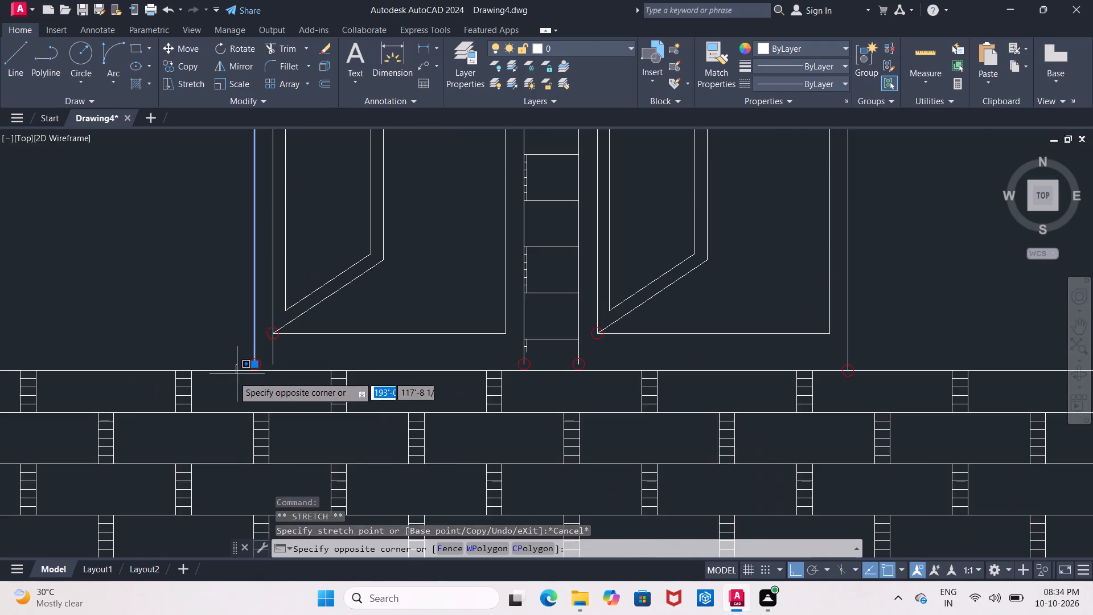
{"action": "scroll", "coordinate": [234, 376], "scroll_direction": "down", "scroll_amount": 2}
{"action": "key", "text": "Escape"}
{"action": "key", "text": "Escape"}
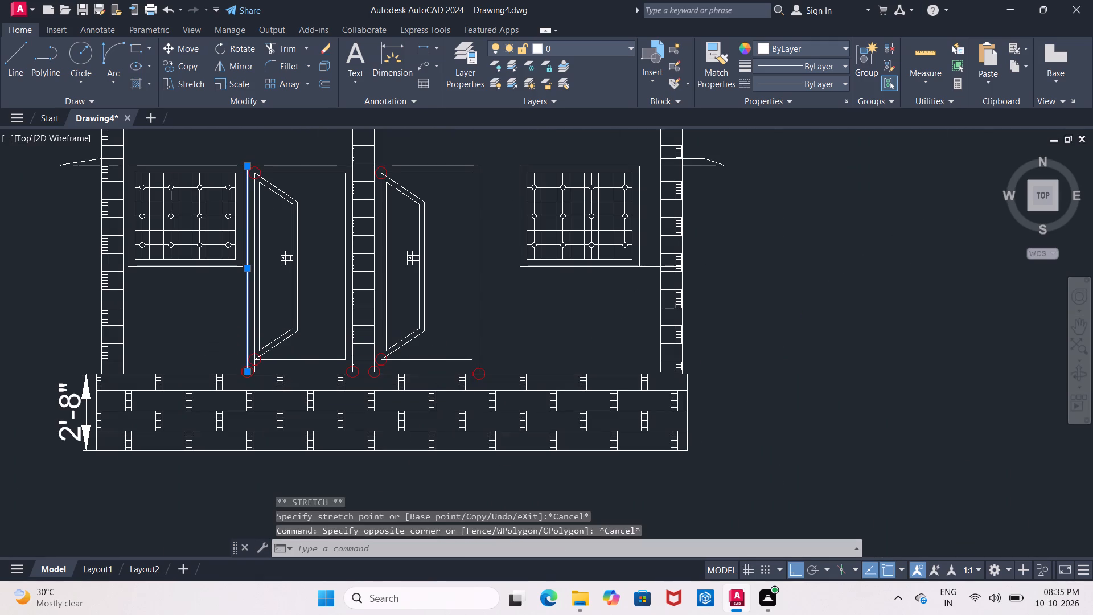
Extend the left door's outer frame lines, both edges of the central brick pier and the right pier's inner edge down to the plinth top.
{"action": "type", "text": "ex"}
{"action": "key", "text": "Return"}
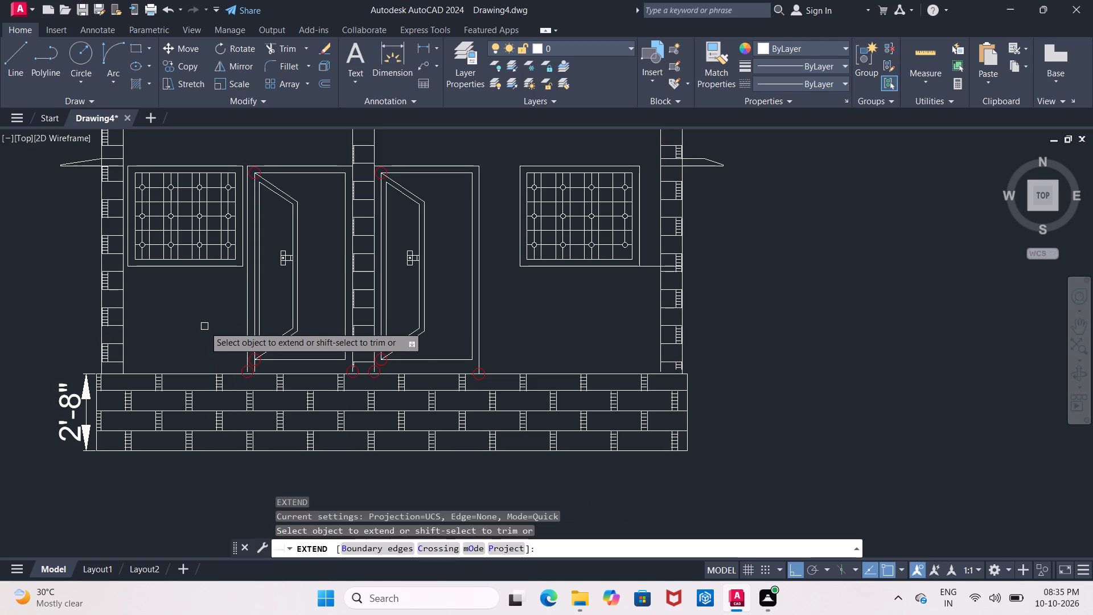
{"action": "left_click", "coordinate": [246, 339]}
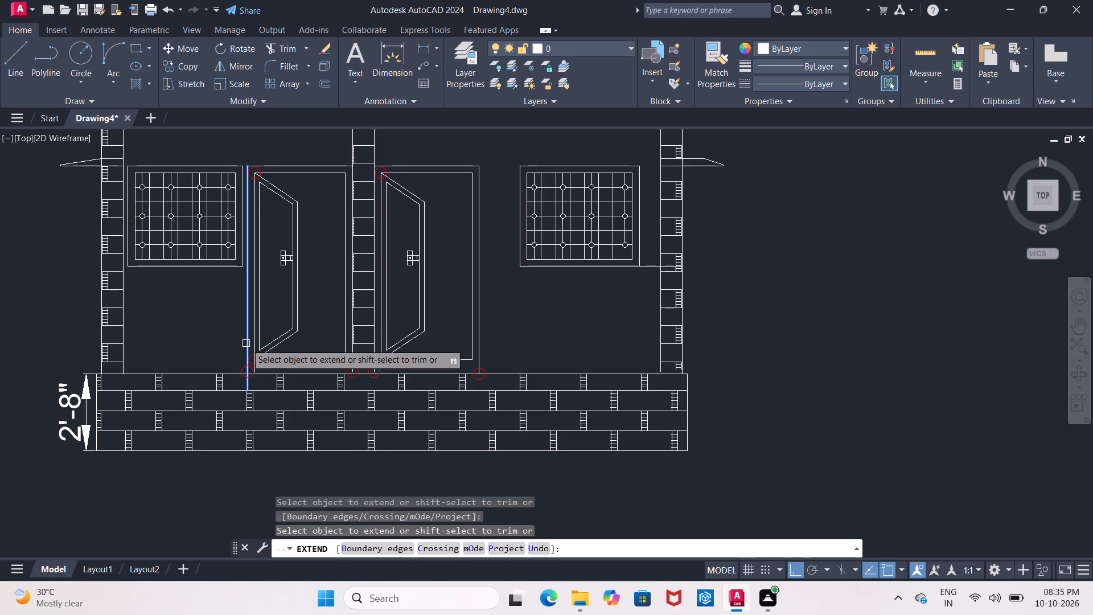
{"action": "scroll", "coordinate": [216, 320], "scroll_direction": "up", "scroll_amount": 1}
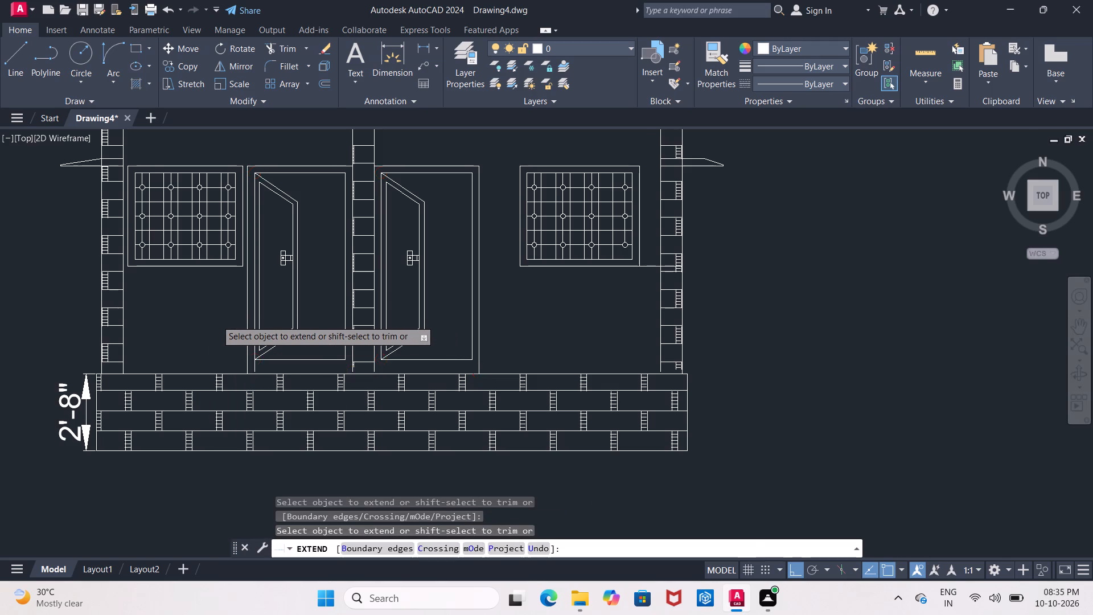
{"action": "scroll", "coordinate": [216, 320], "scroll_direction": "up", "scroll_amount": 1}
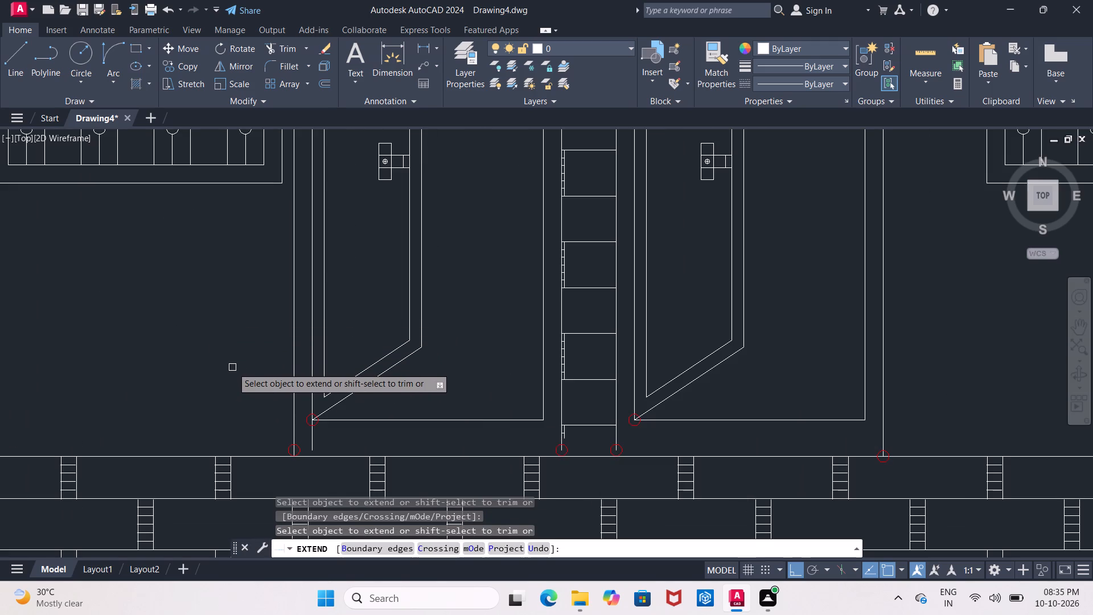
{"action": "left_click", "coordinate": [313, 439]}
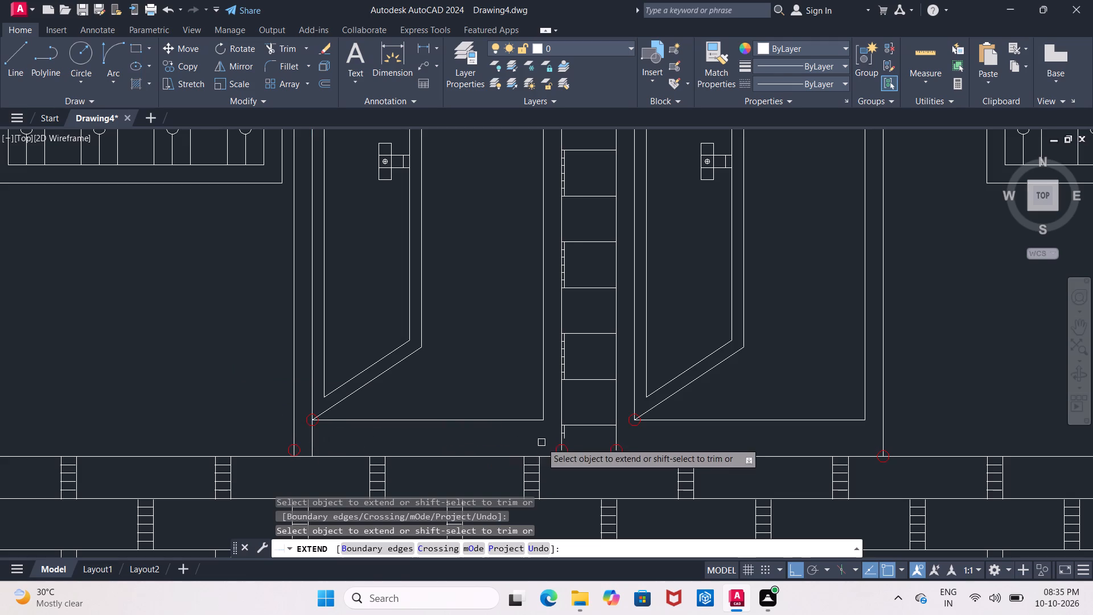
{"action": "middle_click_drag", "start_coordinate": [521, 444], "coordinate": [398, 445]}
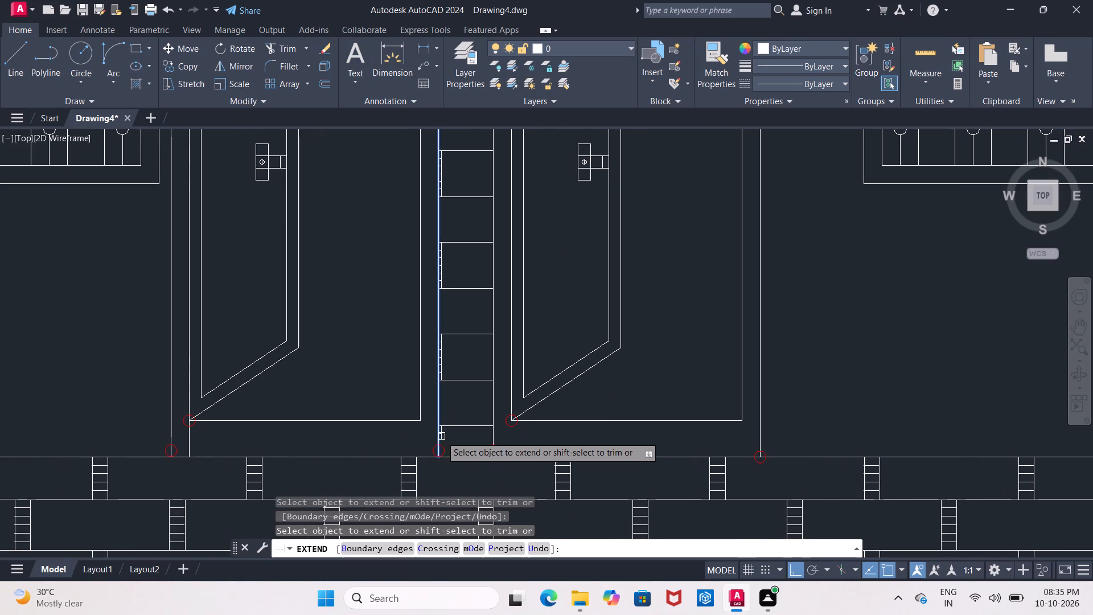
{"action": "left_click", "coordinate": [435, 439]}
{"action": "left_click", "coordinate": [491, 436]}
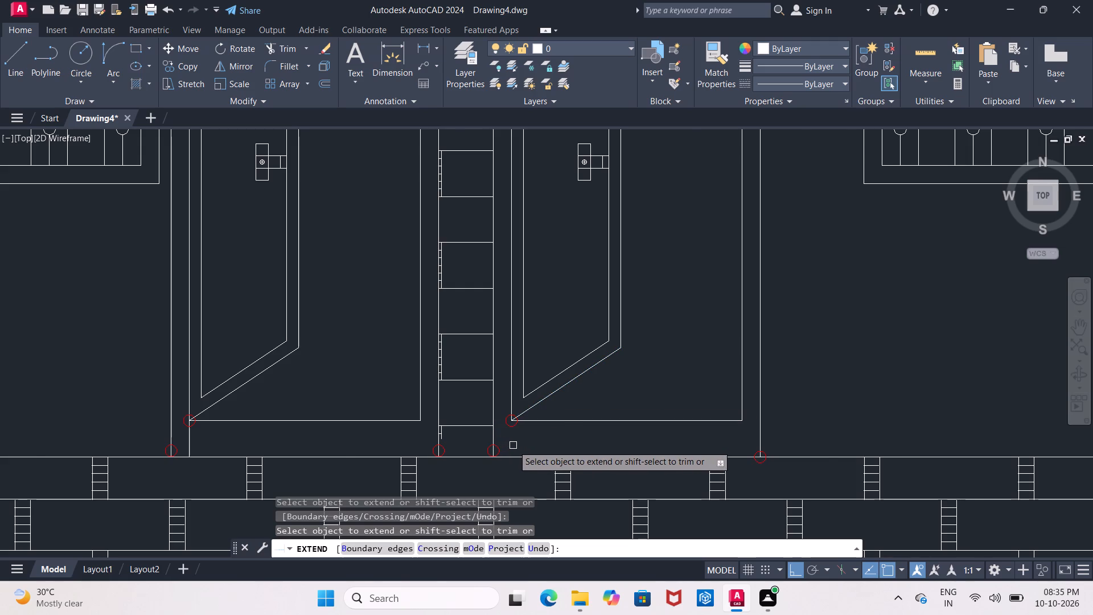
{"action": "scroll", "coordinate": [513, 445], "scroll_direction": "down", "scroll_amount": 1}
{"action": "middle_click_drag", "start_coordinate": [517, 446], "coordinate": [357, 434]}
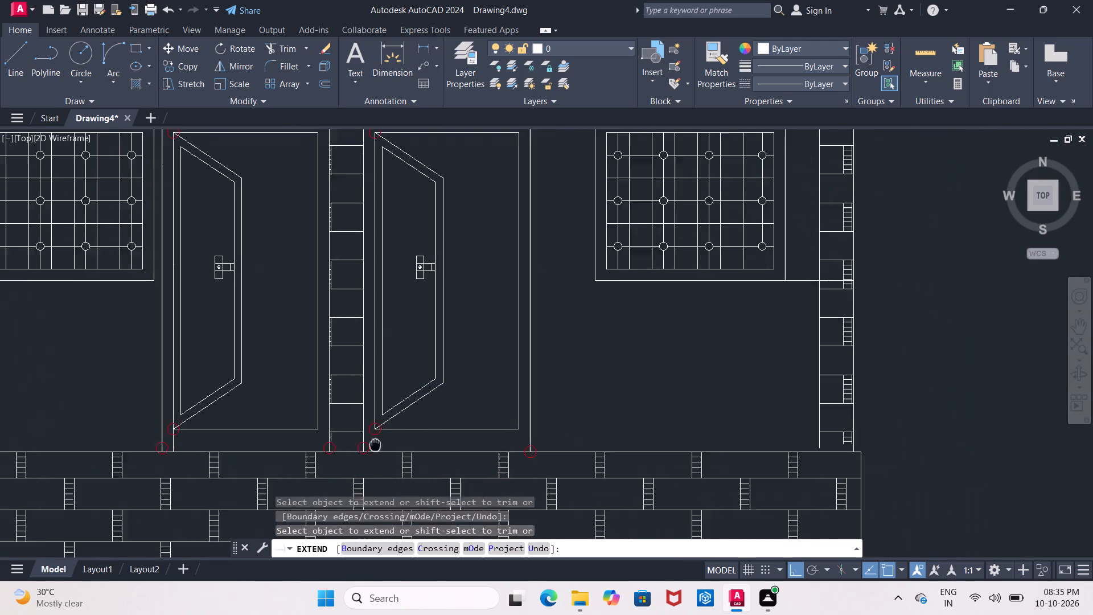
{"action": "middle_click_drag", "start_coordinate": [357, 434], "coordinate": [327, 411]}
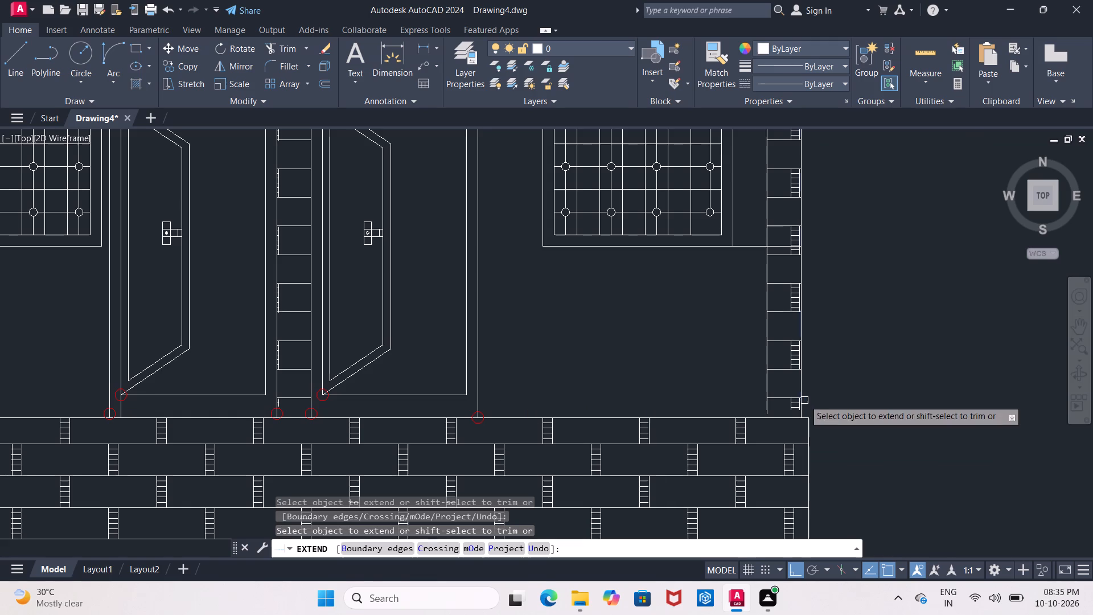
{"action": "left_click", "coordinate": [767, 408]}
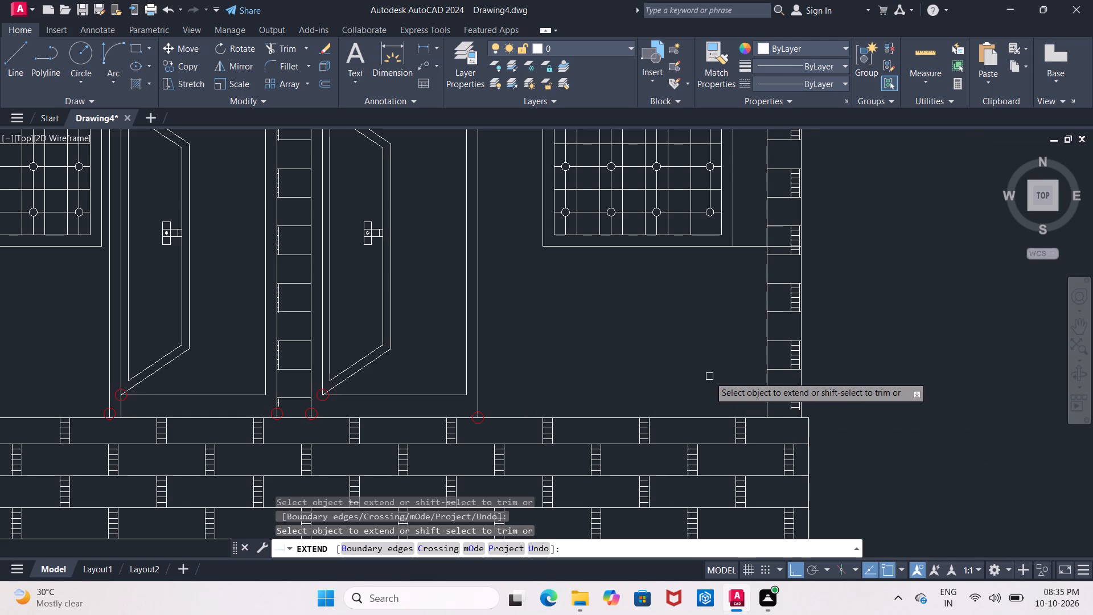
{"action": "key", "text": "Escape"}
Examine the junction where the right door's outer frame line meets the plinth's top line.
{"action": "scroll", "coordinate": [451, 412], "scroll_direction": "up", "scroll_amount": 3}
{"action": "middle_click_drag", "start_coordinate": [464, 405], "coordinate": [328, 184]}
{"action": "scroll", "coordinate": [396, 227], "scroll_direction": "up", "scroll_amount": 1}
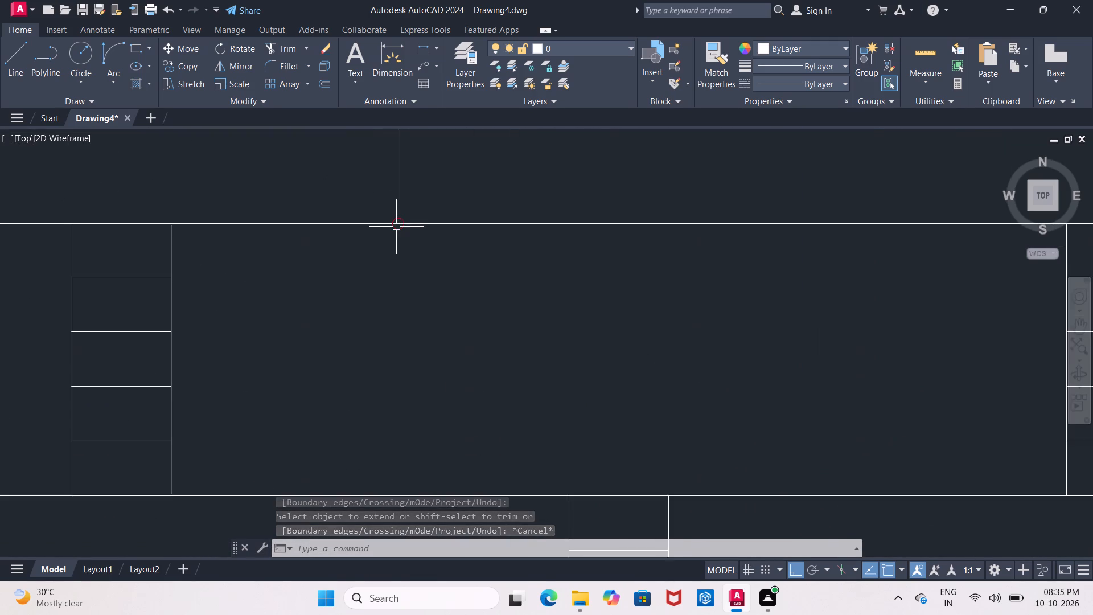
{"action": "scroll", "coordinate": [396, 227], "scroll_direction": "up", "scroll_amount": 2}
{"action": "left_click", "coordinate": [401, 225]}
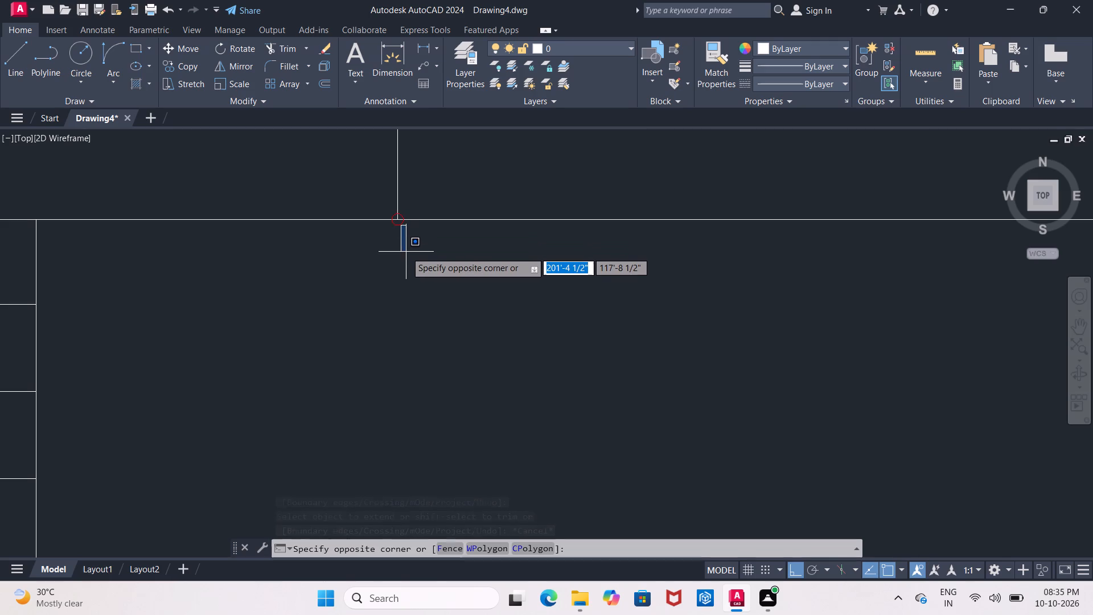
{"action": "key", "text": "Escape"}
{"action": "key", "text": "Escape"}
{"action": "key", "text": "Escape"}
{"action": "key", "text": "Escape"}
{"action": "key", "text": "Escape"}
{"action": "key", "text": "Escape"}
{"action": "key", "text": "Escape"}
{"action": "key", "text": "Escape"}
{"action": "key", "text": "Escape"}
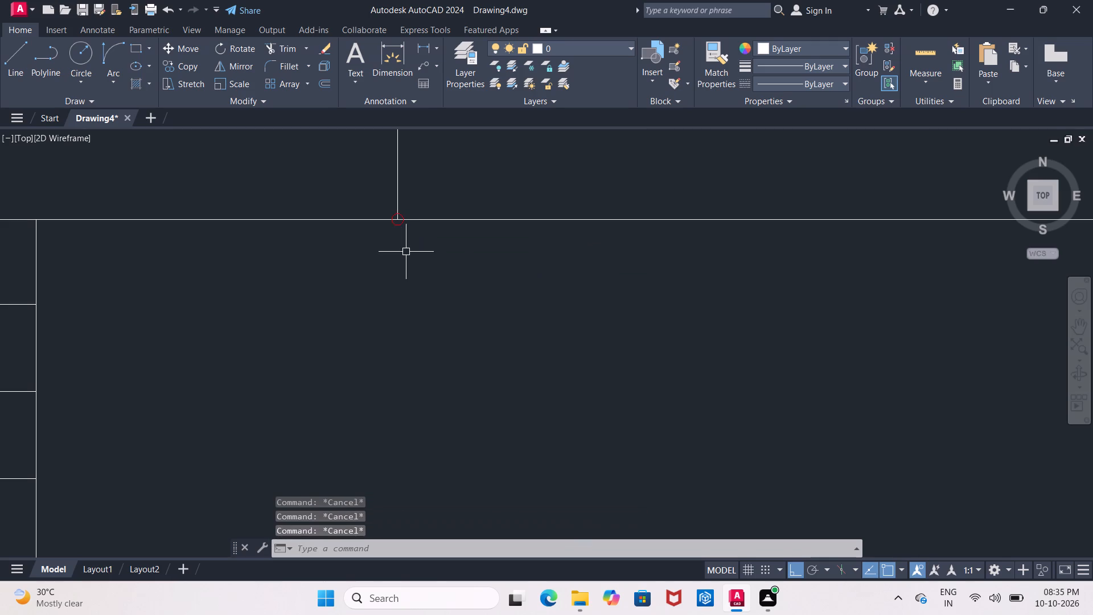
{"action": "key", "text": "Escape"}
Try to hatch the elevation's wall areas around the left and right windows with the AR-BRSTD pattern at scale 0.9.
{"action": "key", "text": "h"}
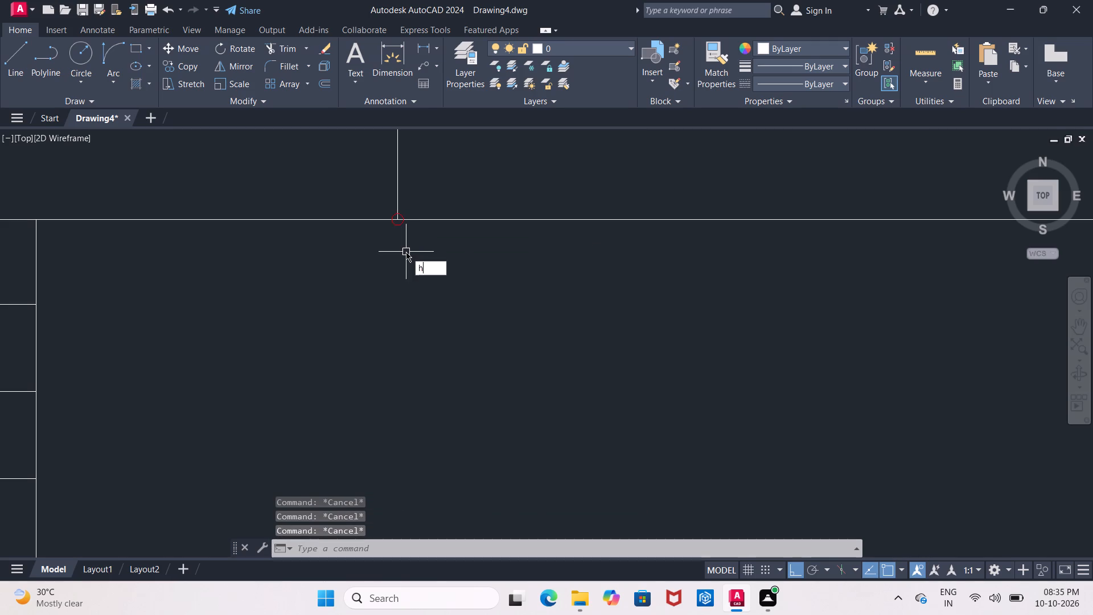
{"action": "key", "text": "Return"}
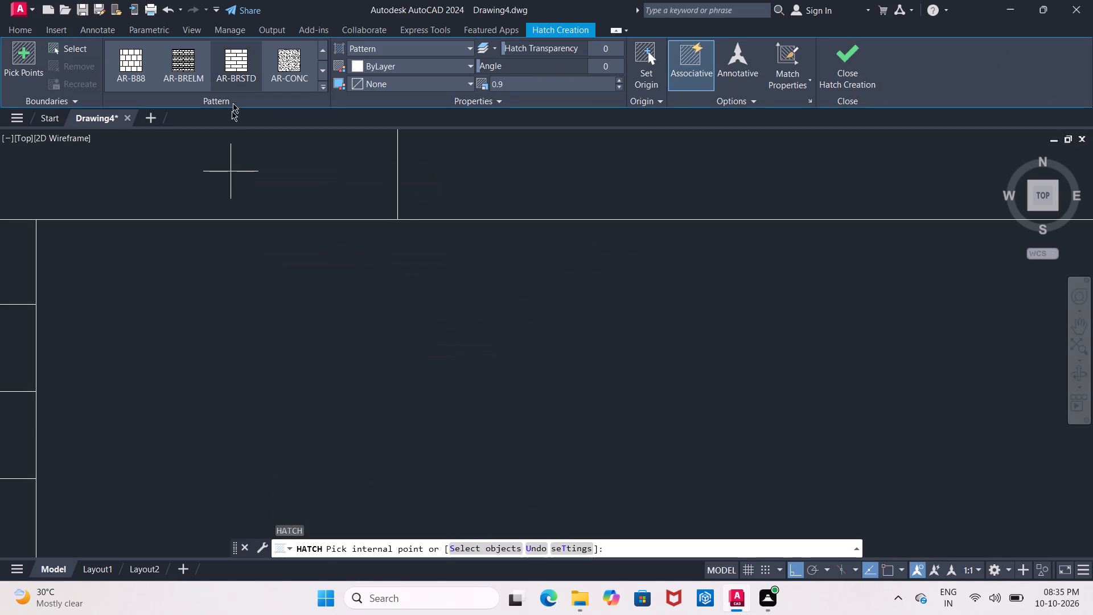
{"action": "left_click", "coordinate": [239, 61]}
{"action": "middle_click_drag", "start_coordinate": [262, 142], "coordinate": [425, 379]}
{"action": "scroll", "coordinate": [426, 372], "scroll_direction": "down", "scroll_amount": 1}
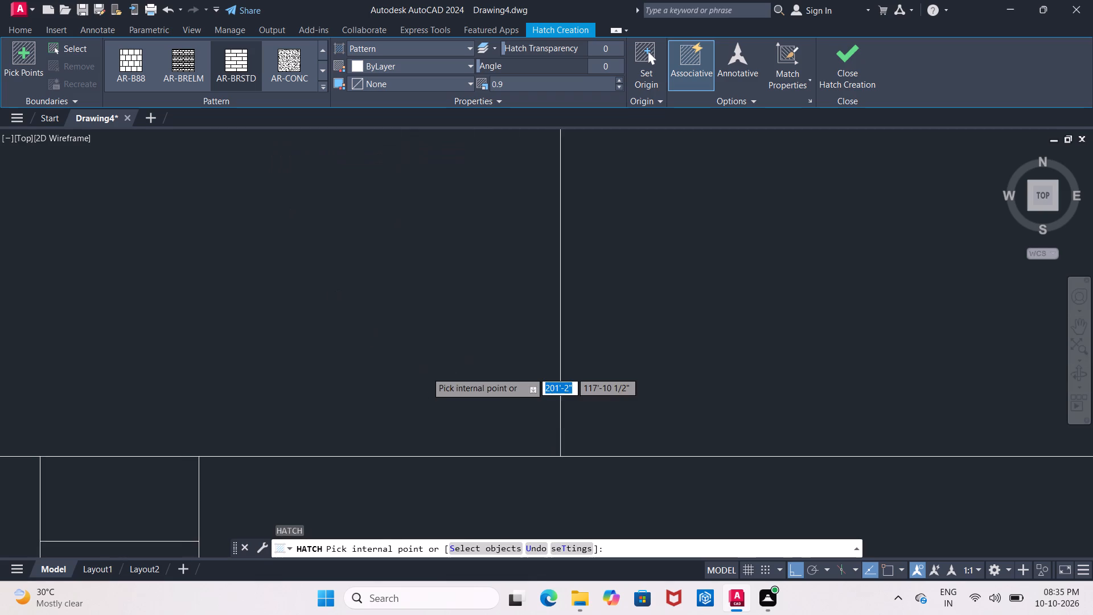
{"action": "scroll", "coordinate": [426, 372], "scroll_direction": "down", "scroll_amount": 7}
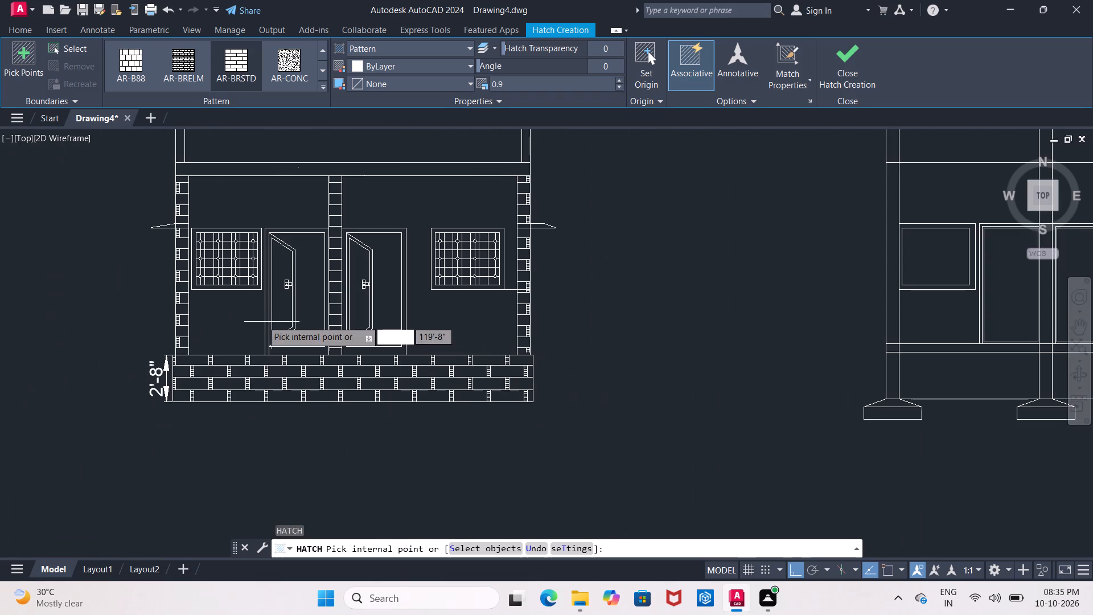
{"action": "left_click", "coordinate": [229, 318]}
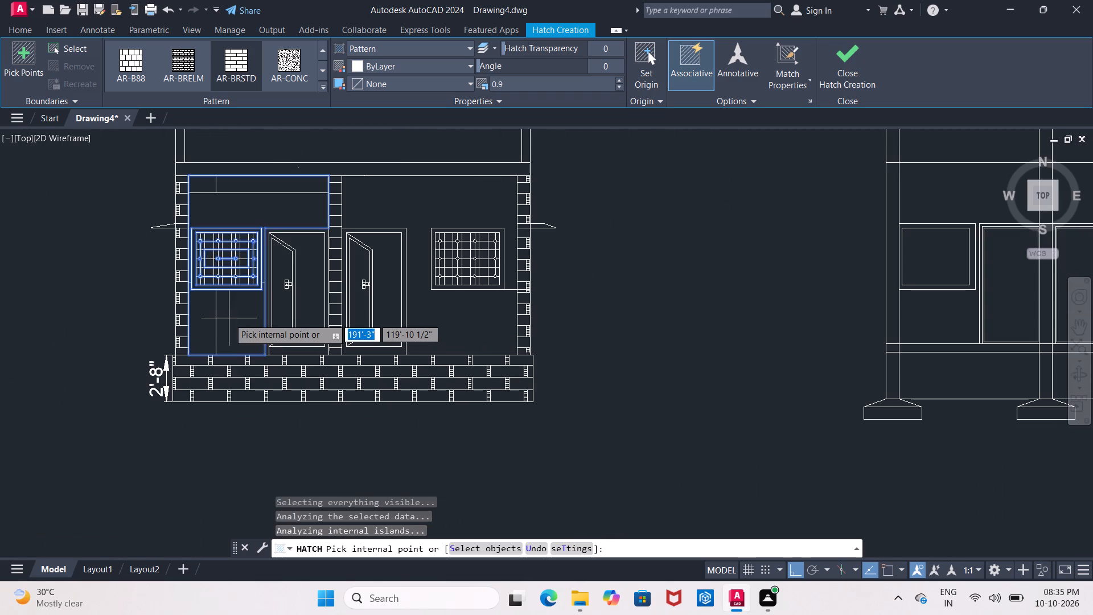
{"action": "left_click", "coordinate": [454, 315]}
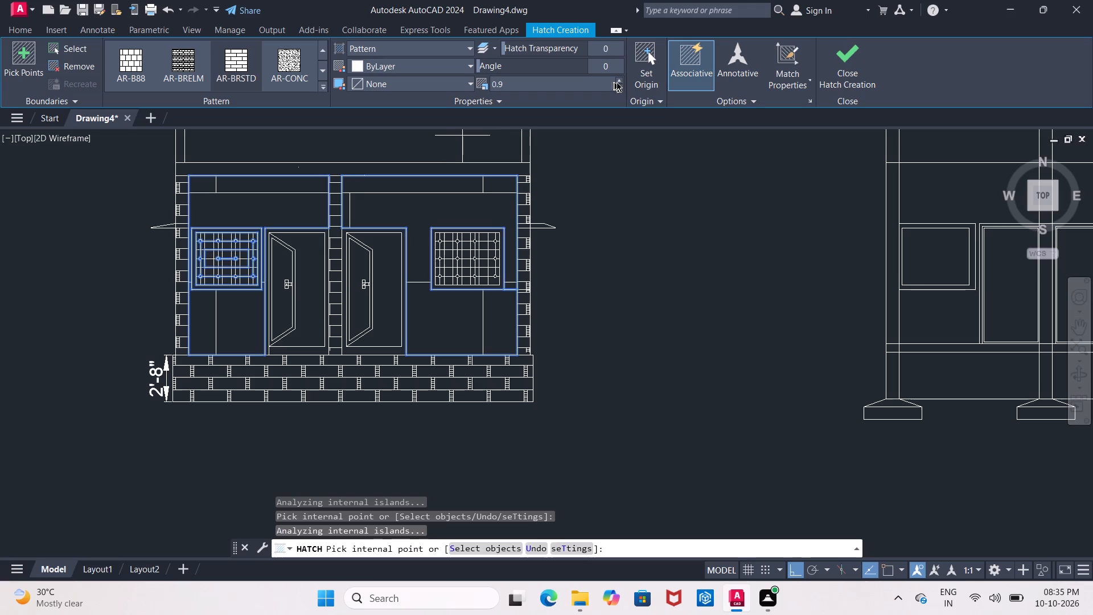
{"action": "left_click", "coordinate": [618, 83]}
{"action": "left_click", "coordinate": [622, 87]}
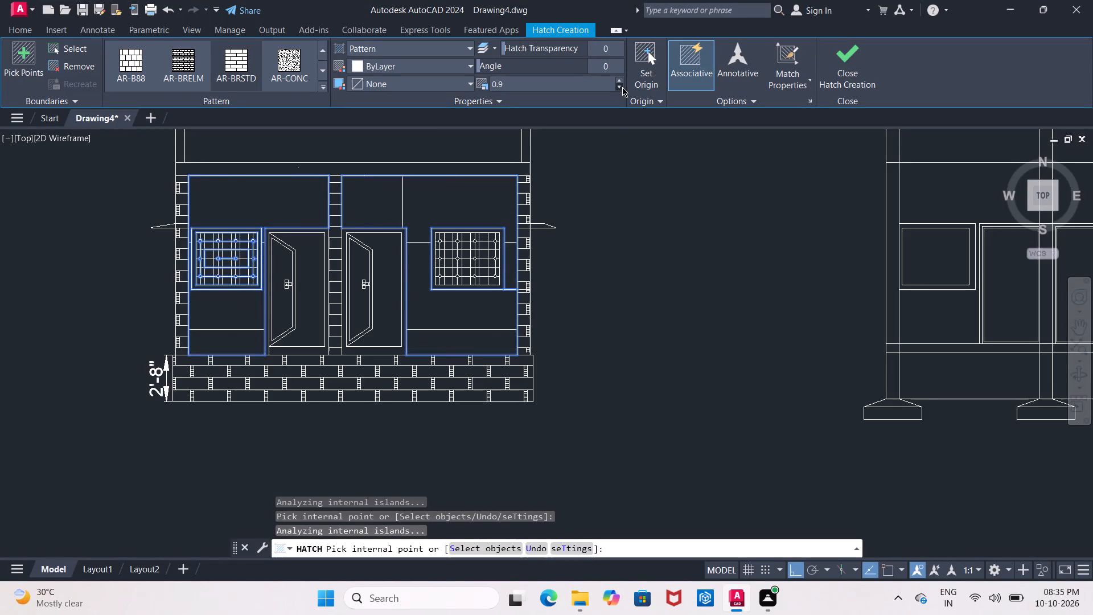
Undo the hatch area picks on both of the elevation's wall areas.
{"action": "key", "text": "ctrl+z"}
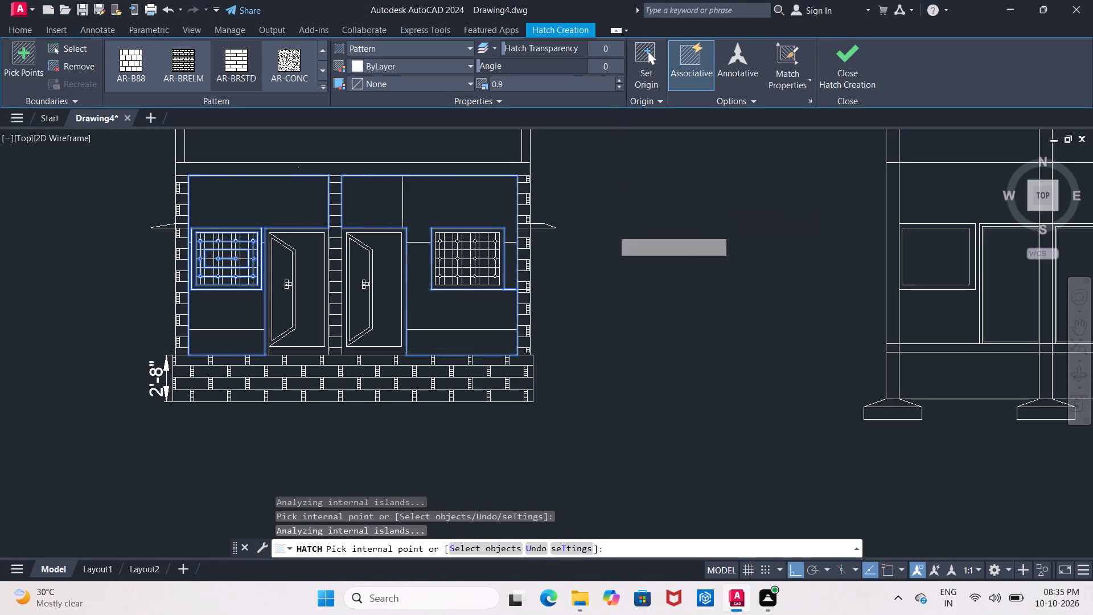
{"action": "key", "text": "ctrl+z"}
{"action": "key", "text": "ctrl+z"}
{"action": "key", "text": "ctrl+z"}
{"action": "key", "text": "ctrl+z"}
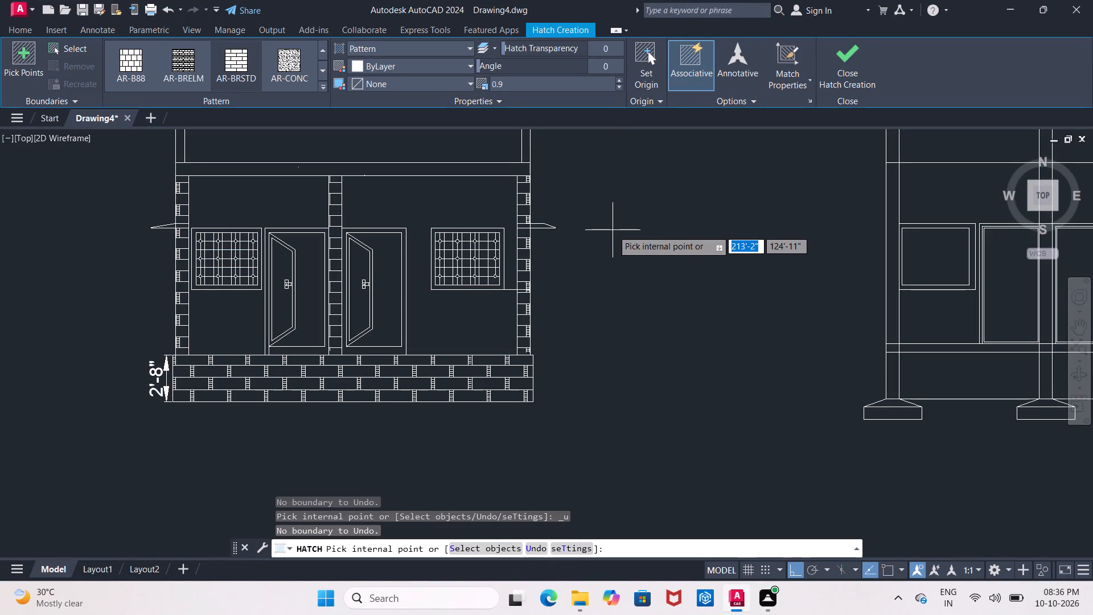
Undo the door-frame and pier line extensions and the erasure of the elevation's wall brick hatching.
{"action": "key", "text": "ctrl+z"}
{"action": "key", "text": "ctrl+z"}
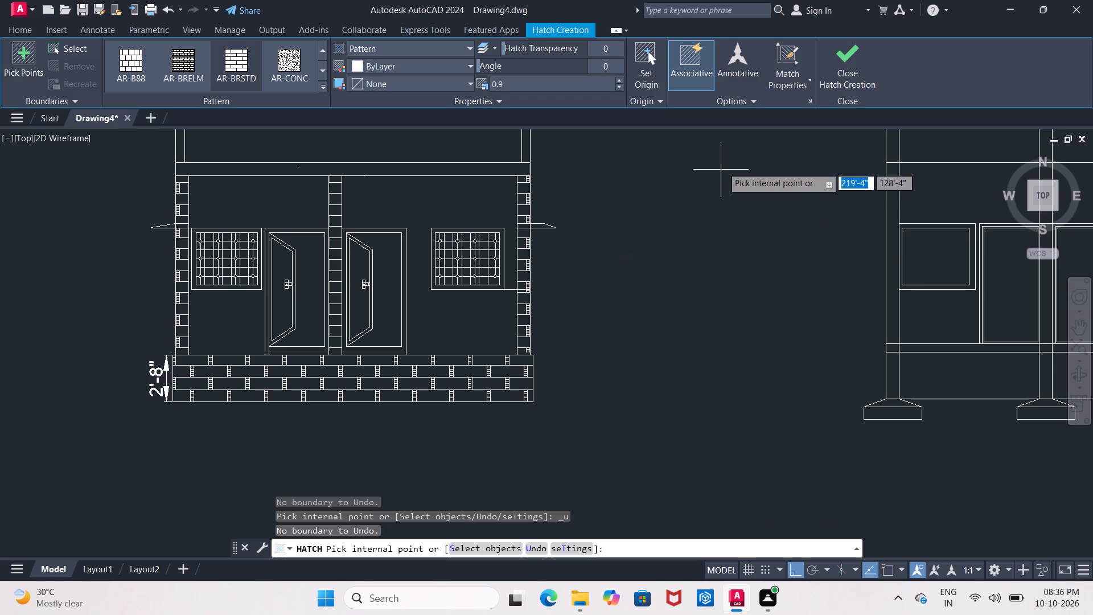
{"action": "key", "text": "Escape"}
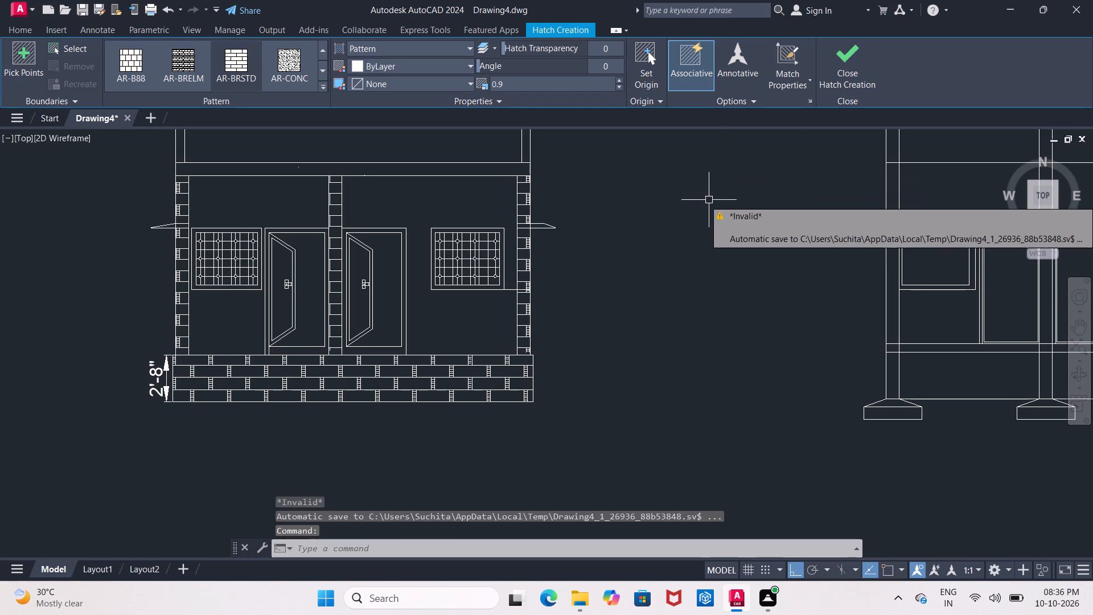
{"action": "key", "text": "Escape"}
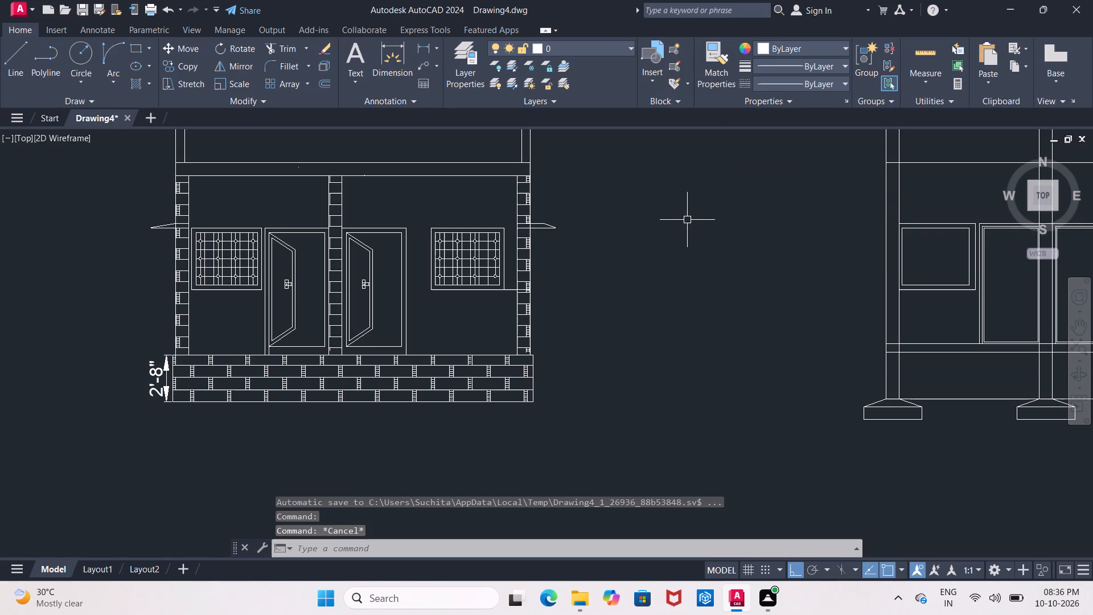
{"action": "key", "text": "ctrl+z"}
{"action": "key", "text": "ctrl+z"}
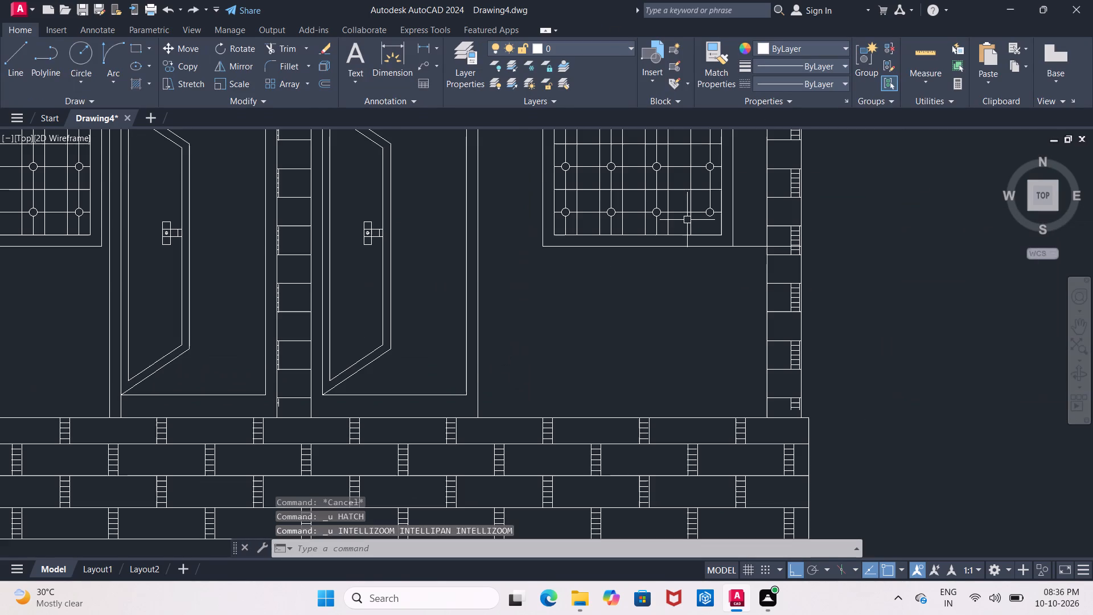
{"action": "key", "text": "ctrl+z"}
{"action": "key", "text": "ctrl+z"}
{"action": "key", "text": "ctrl+z"}
{"action": "key", "text": "ctrl+z"}
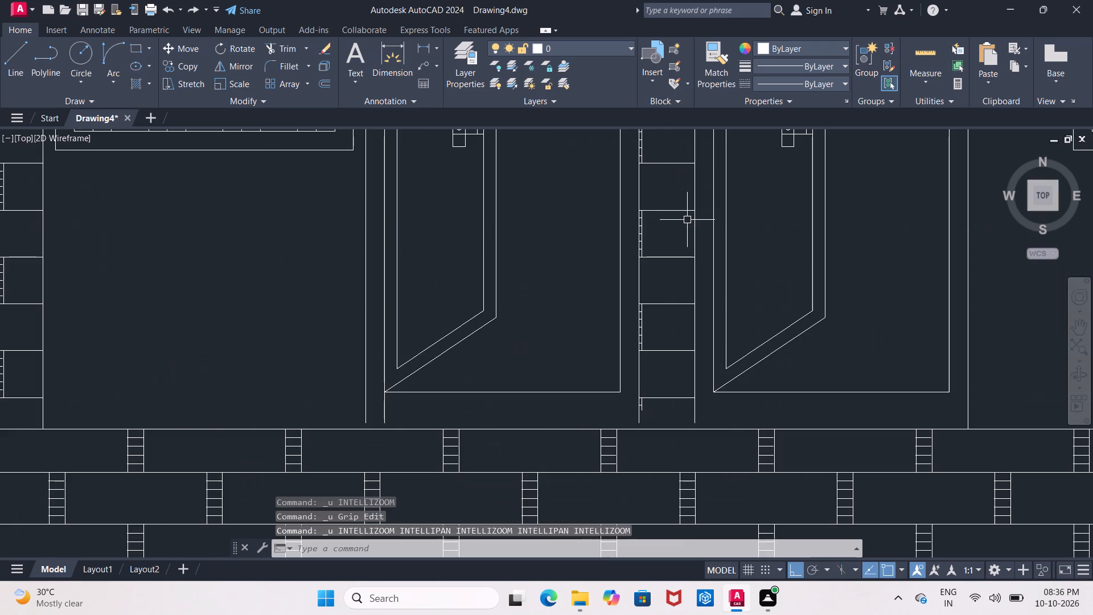
{"action": "key", "text": "ctrl+z"}
{"action": "key", "text": "ctrl+z"}
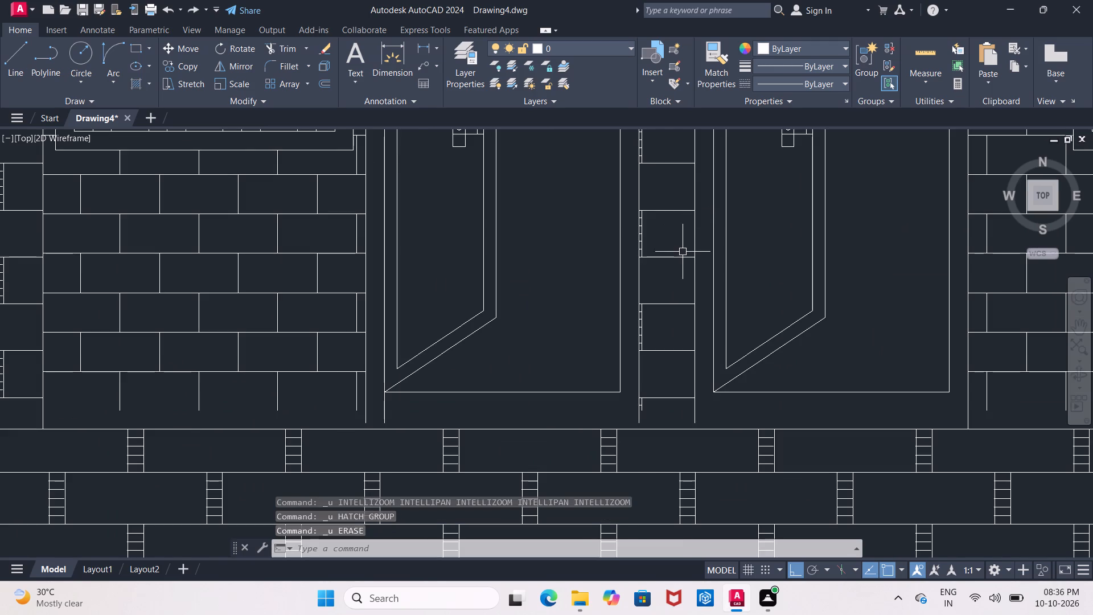
Undo the preceding erase and hatch operations on the elevation.
{"action": "scroll", "coordinate": [683, 255], "scroll_direction": "down", "scroll_amount": 3}
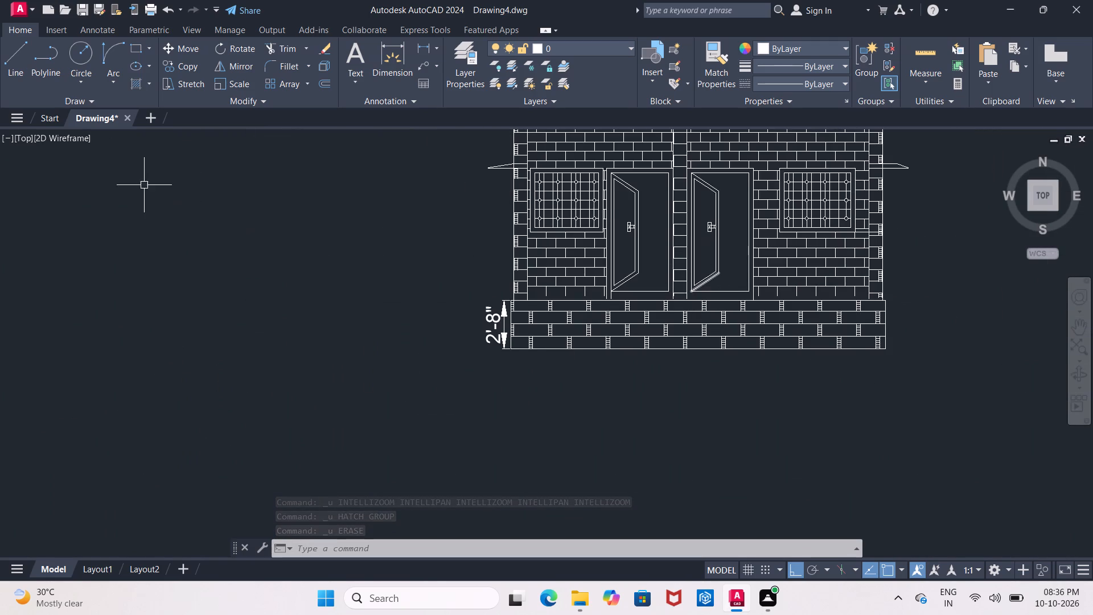
{"action": "key", "text": "ctrl+z"}
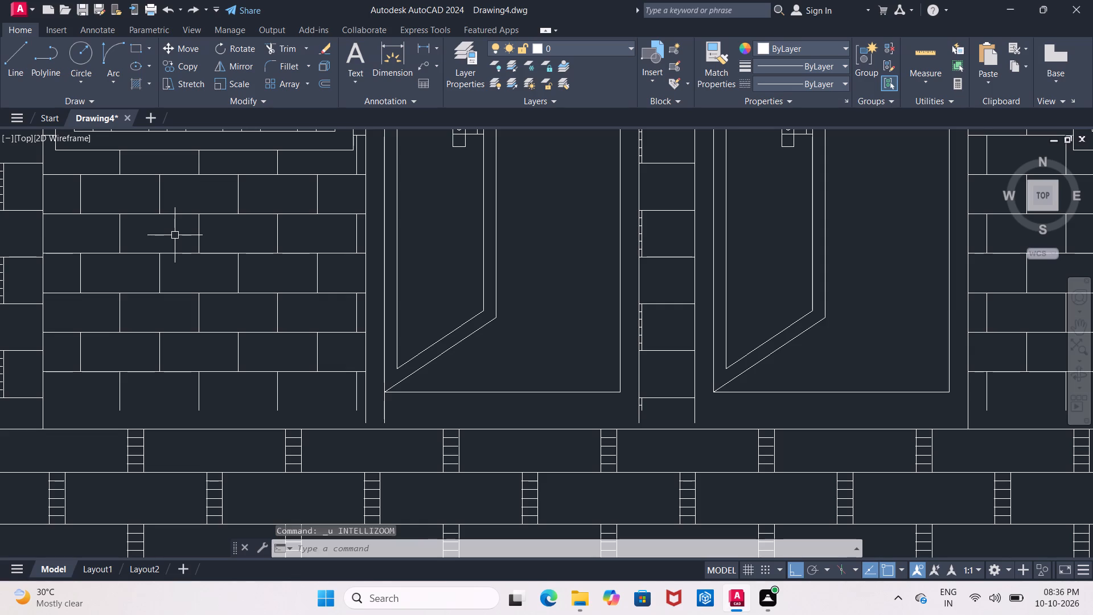
{"action": "key", "text": "ctrl+z"}
{"action": "key", "text": "ctrl+z"}
{"action": "key", "text": "ctrl+z"}
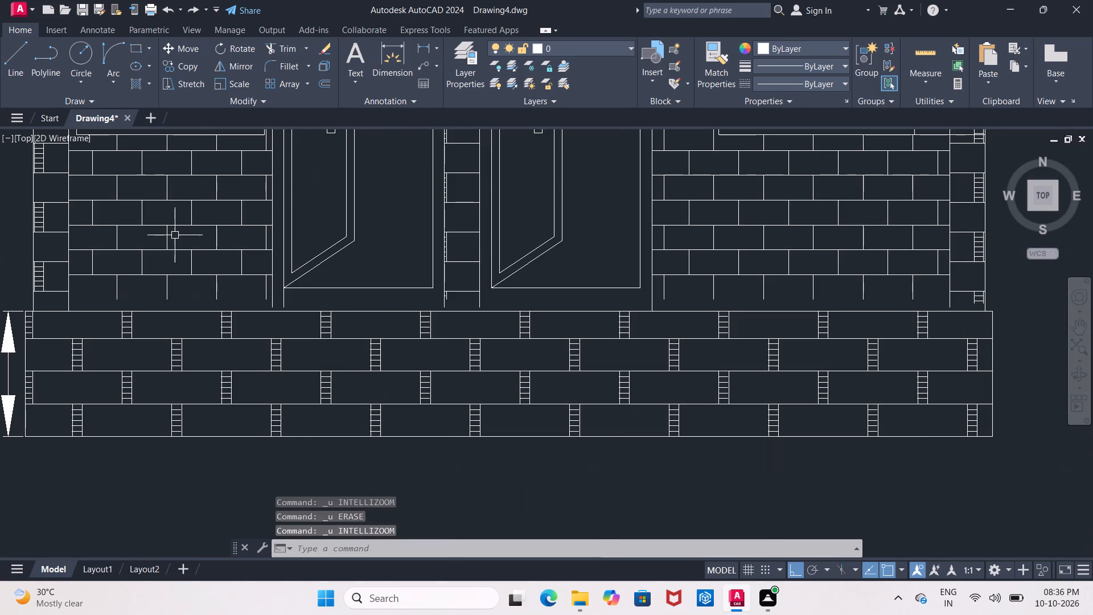
{"action": "key", "text": "ctrl+z"}
{"action": "key", "text": "ctrl+z"}
{"action": "key", "text": "ctrl+z"}
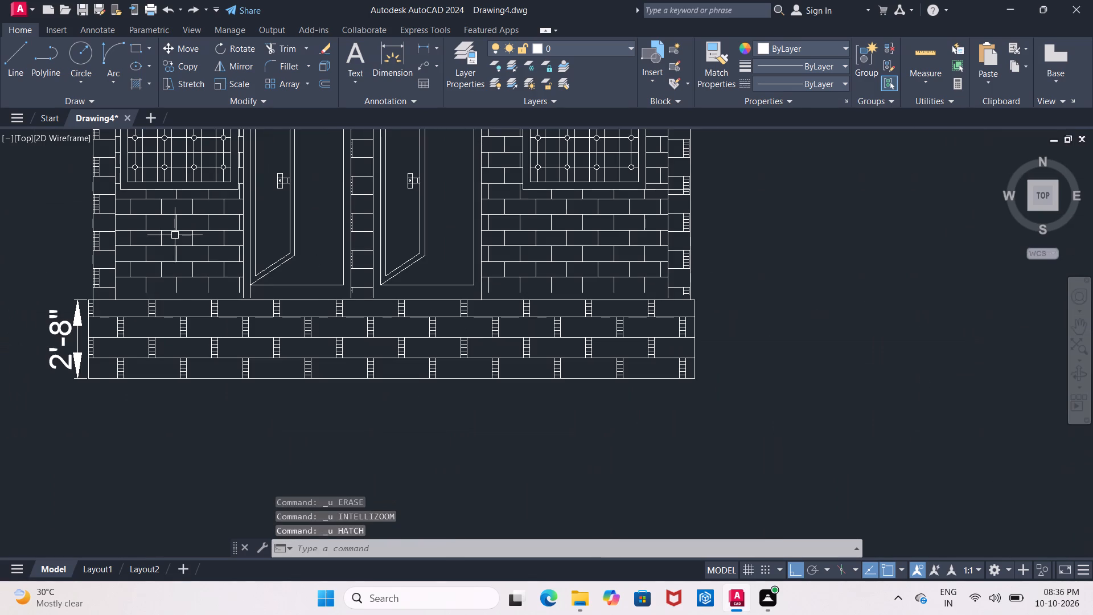
Undo the plinth-level line trim, the 2'-8" plinth dimension and the earlier erase, extend and stretch edits at the elevation's plinth.
{"action": "key", "text": "ctrl+z"}
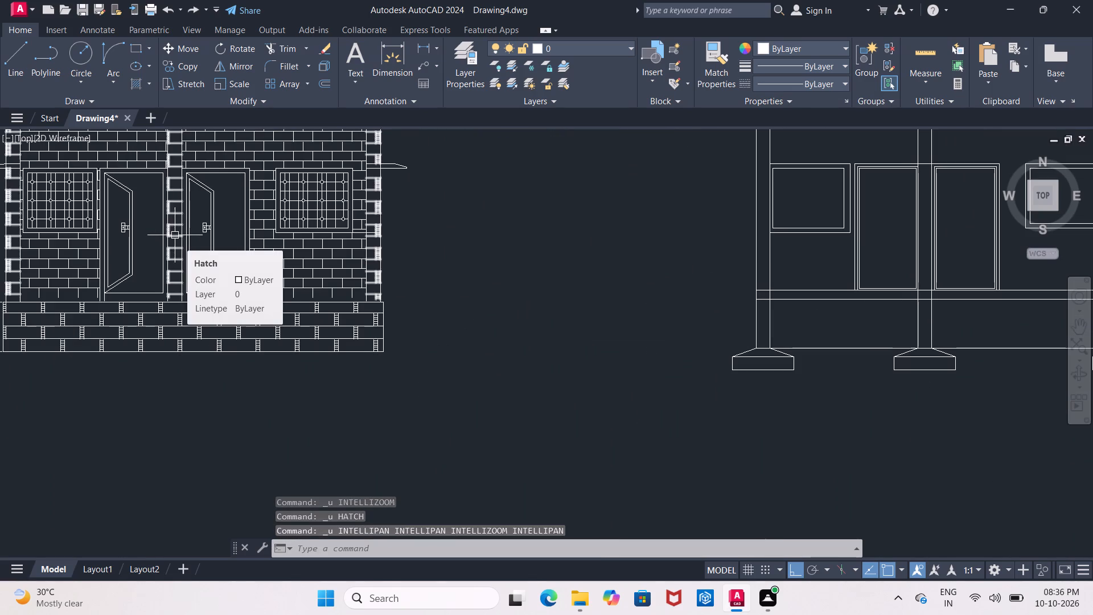
{"action": "key", "text": "ctrl+z"}
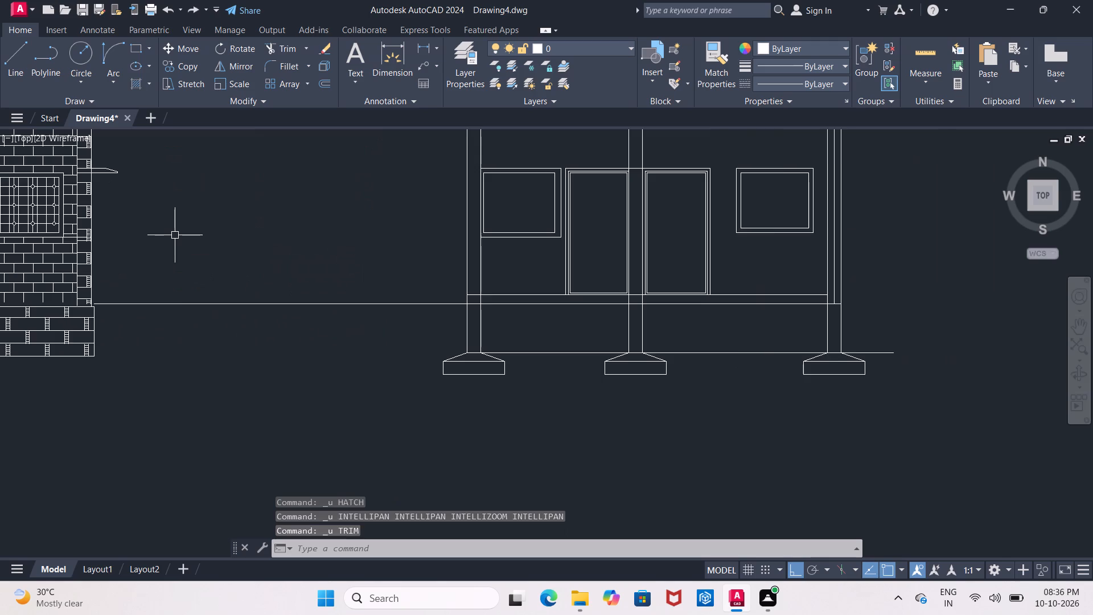
{"action": "key", "text": "ctrl+z"}
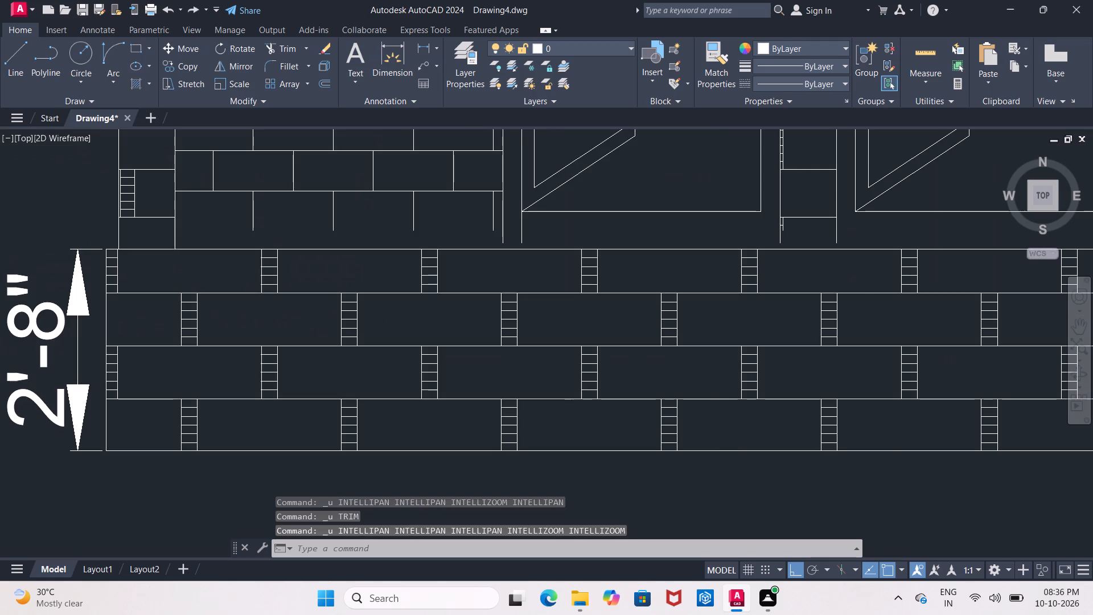
{"action": "key", "text": "ctrl+z"}
{"action": "key", "text": "ctrl+z"}
{"action": "key", "text": "ctrl+z"}
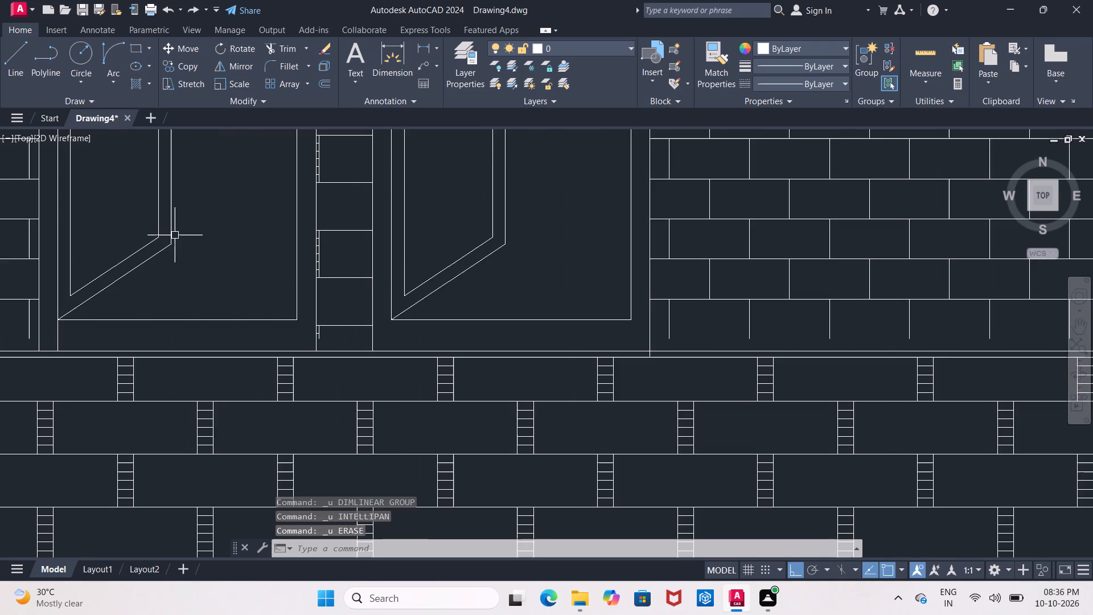
{"action": "key", "text": "ctrl+z"}
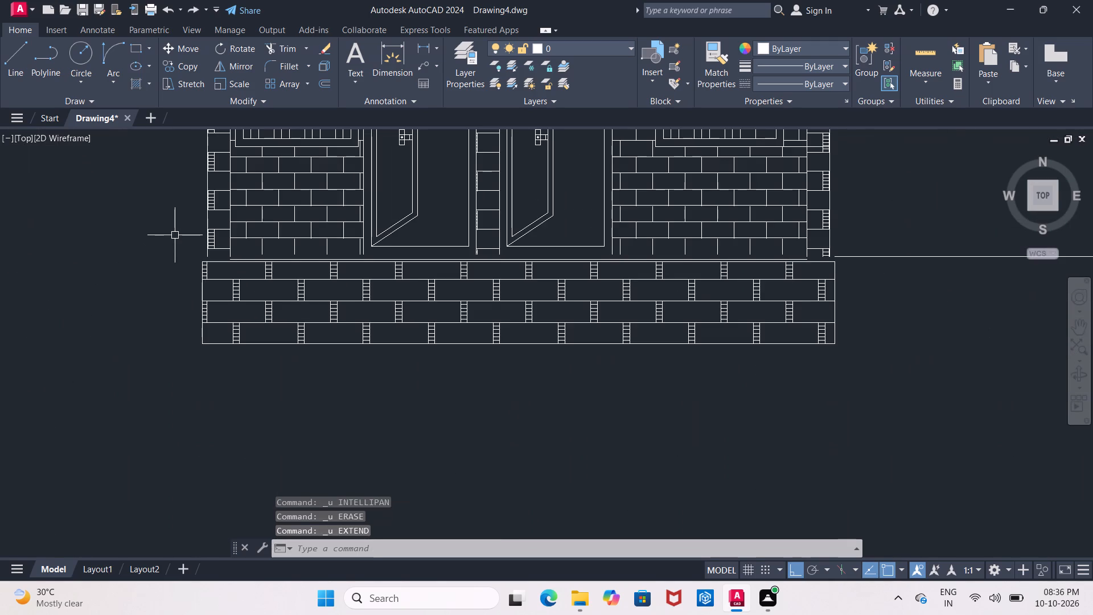
{"action": "key", "text": "ctrl+z"}
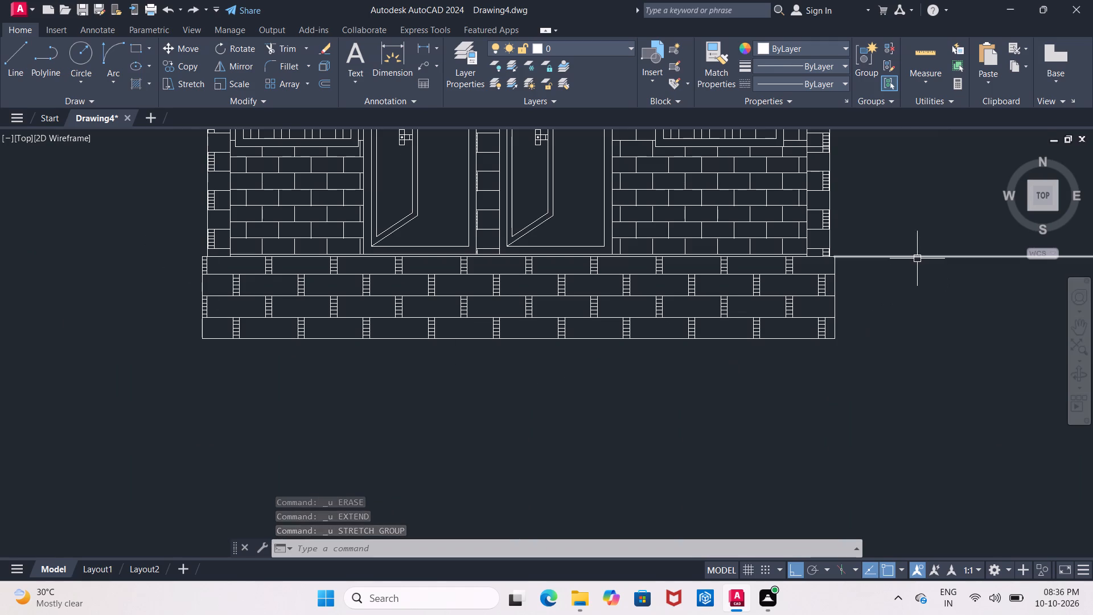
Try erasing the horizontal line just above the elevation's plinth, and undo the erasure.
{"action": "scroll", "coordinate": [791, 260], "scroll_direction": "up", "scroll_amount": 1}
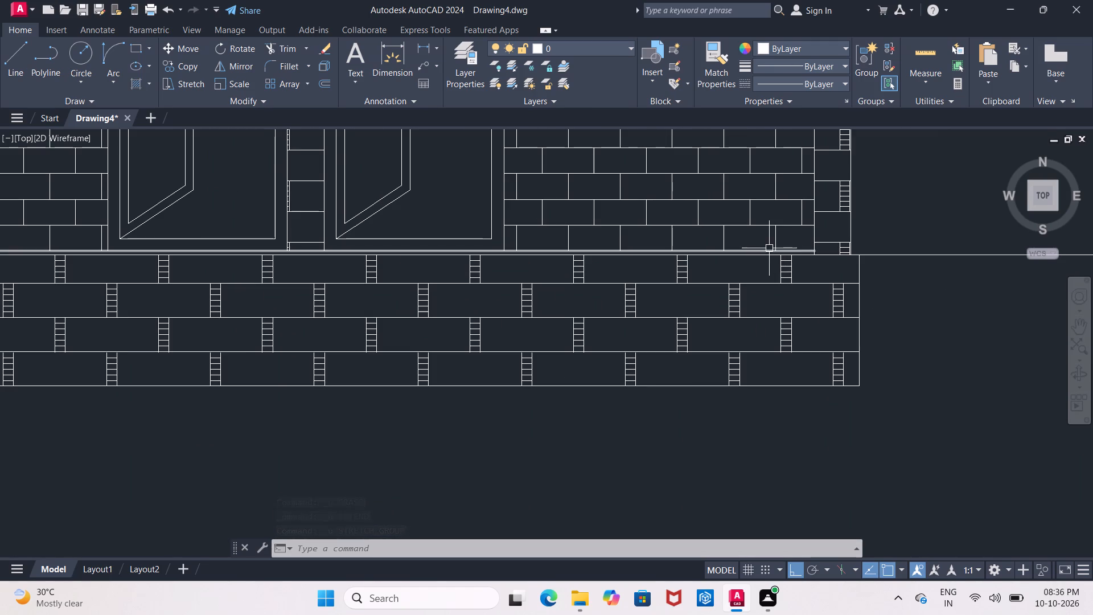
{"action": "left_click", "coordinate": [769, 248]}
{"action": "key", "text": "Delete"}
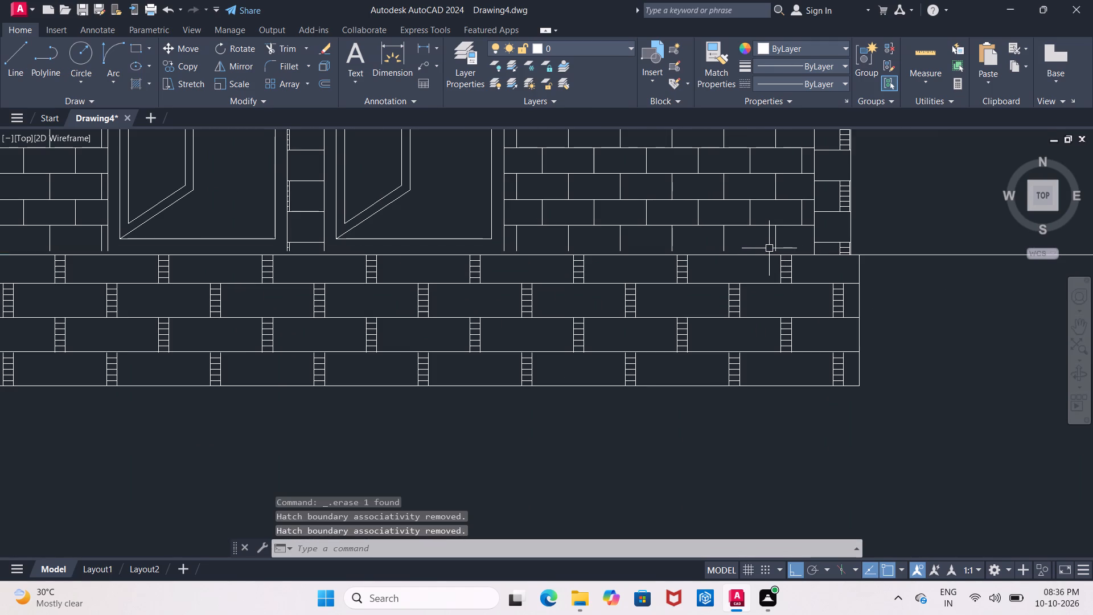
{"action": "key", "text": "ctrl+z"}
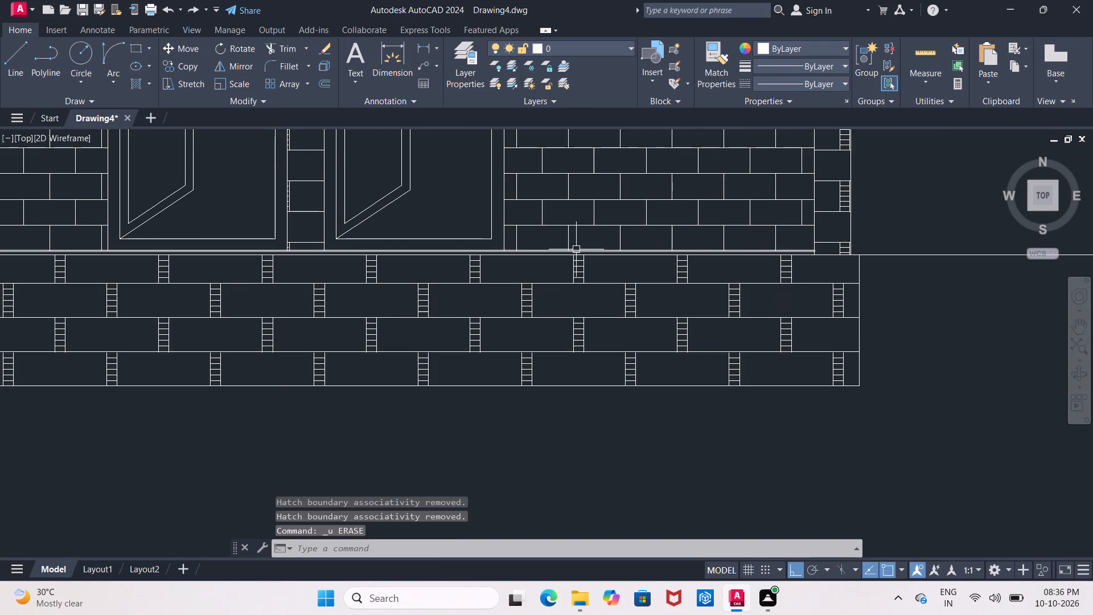
Undo the last two linear dimensions.
{"action": "key", "text": "ctrl+z"}
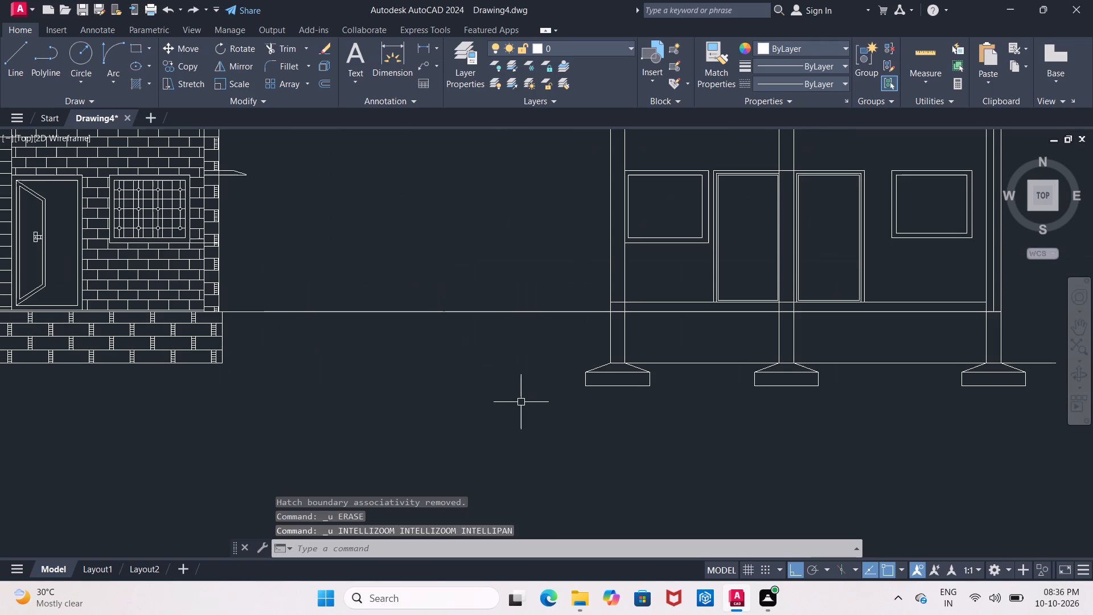
{"action": "key", "text": "ctrl+z"}
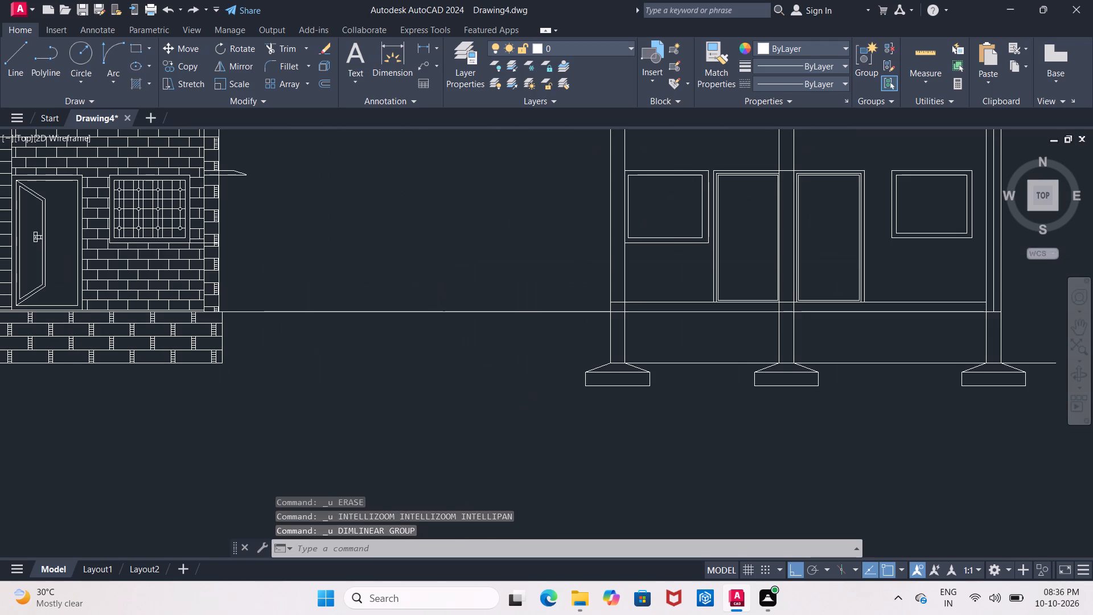
{"action": "key", "text": "ctrl+z"}
{"action": "key", "text": "ctrl+z"}
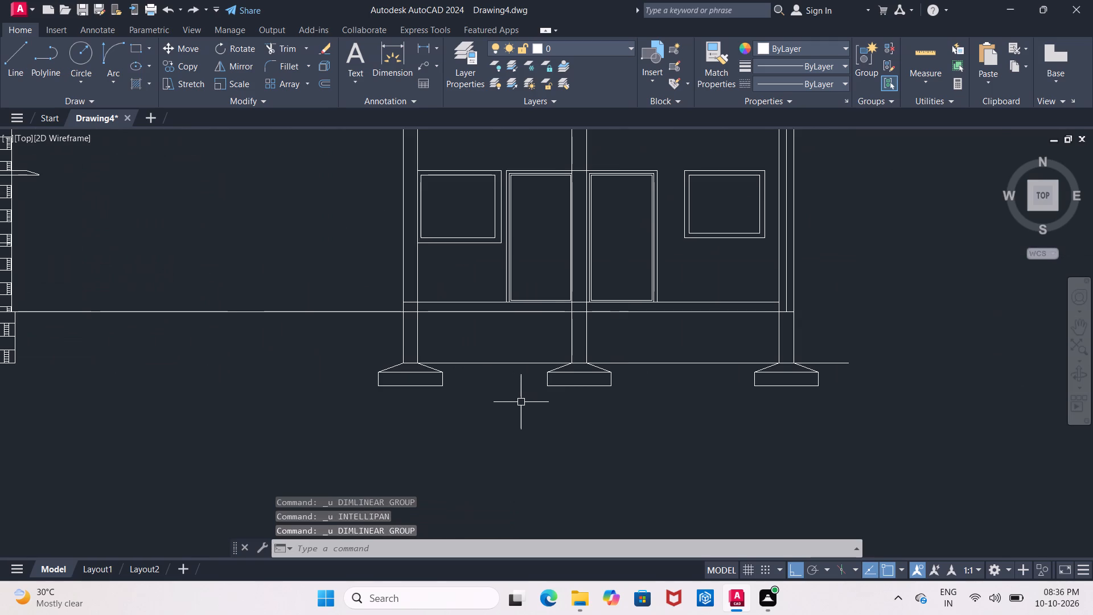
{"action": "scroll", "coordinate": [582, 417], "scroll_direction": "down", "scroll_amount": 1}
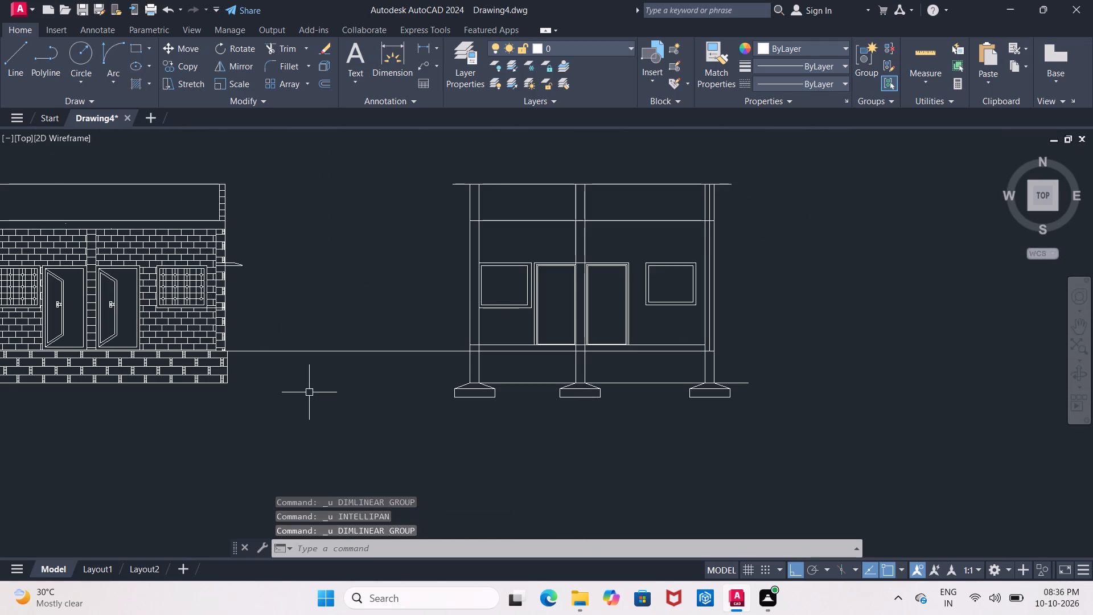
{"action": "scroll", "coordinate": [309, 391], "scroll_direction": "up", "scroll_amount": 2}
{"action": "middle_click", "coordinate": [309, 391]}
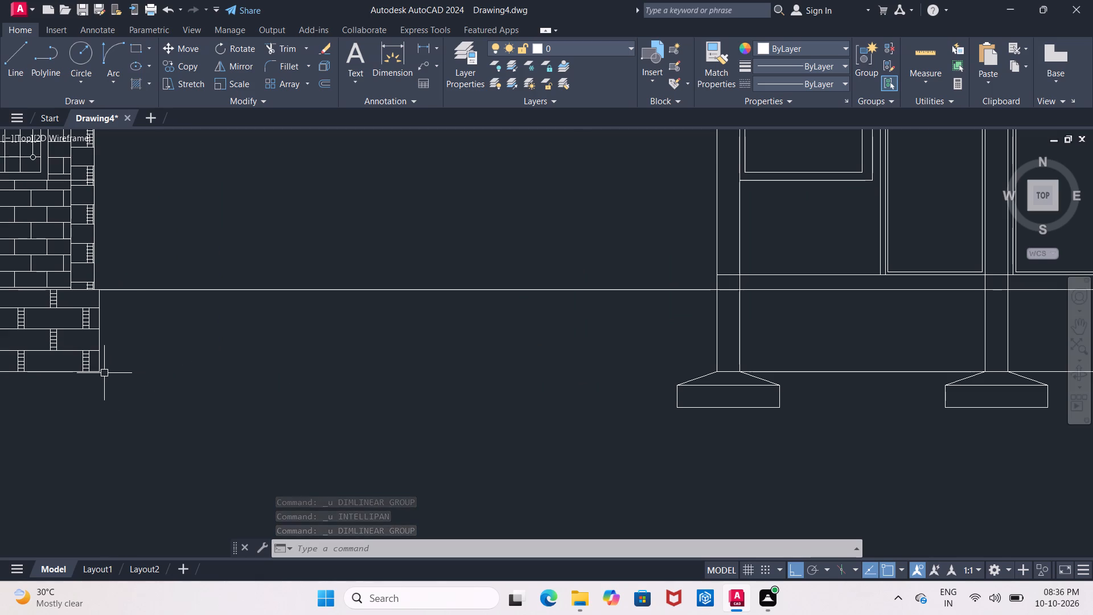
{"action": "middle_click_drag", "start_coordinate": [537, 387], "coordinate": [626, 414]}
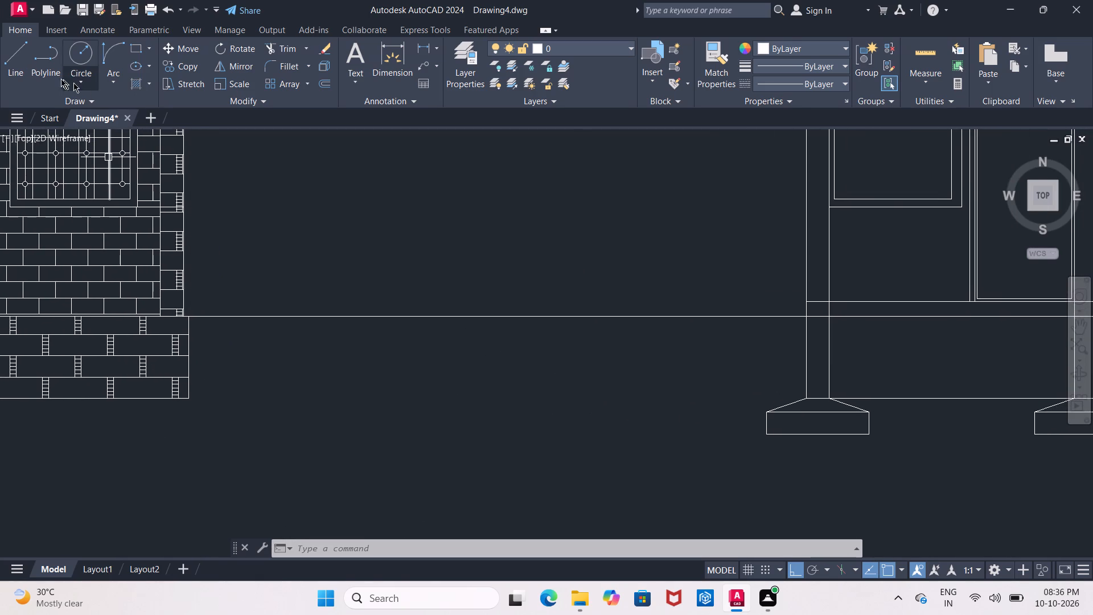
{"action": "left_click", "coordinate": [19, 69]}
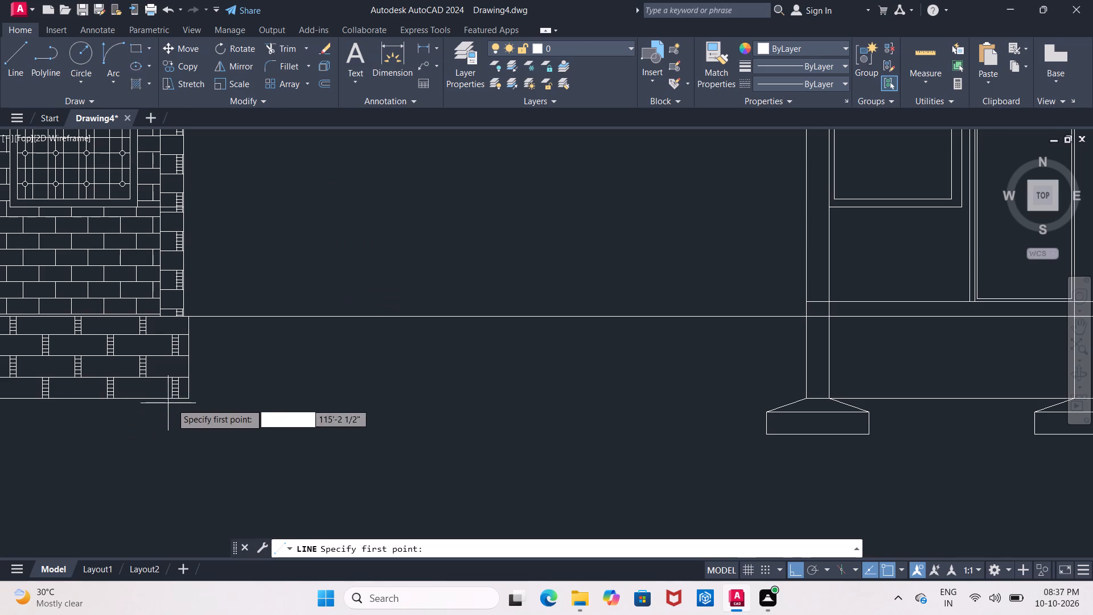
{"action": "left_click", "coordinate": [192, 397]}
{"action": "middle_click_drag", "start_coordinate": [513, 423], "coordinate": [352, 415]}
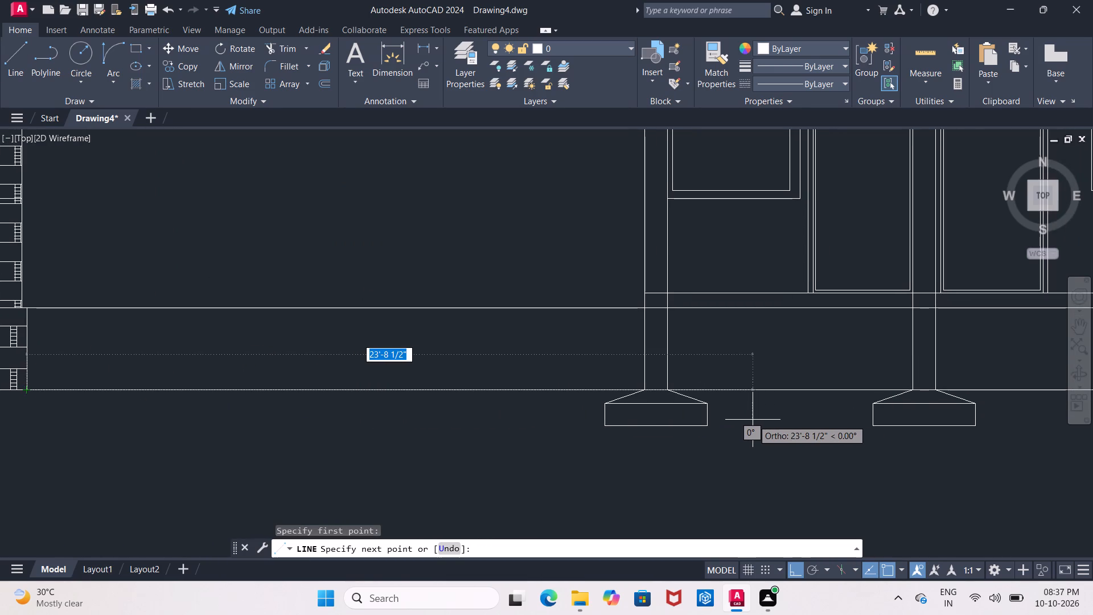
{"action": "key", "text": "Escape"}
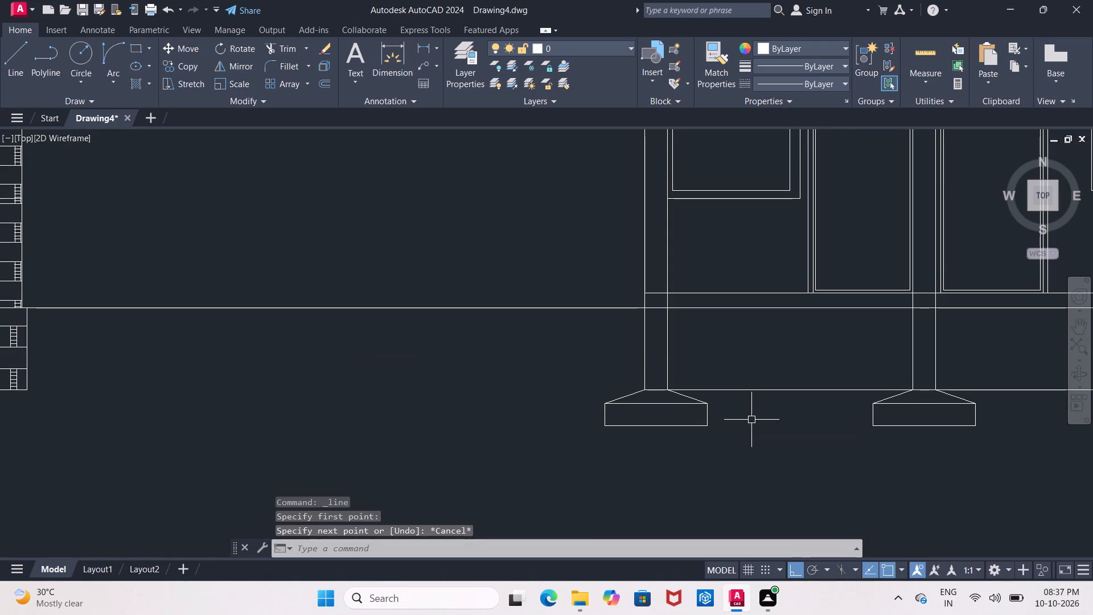
Offset the section's horizontal line at the top of the footings 1' upward.
{"action": "scroll", "coordinate": [735, 424], "scroll_direction": "down", "scroll_amount": 1}
{"action": "middle_click_drag", "start_coordinate": [737, 425], "coordinate": [500, 409]}
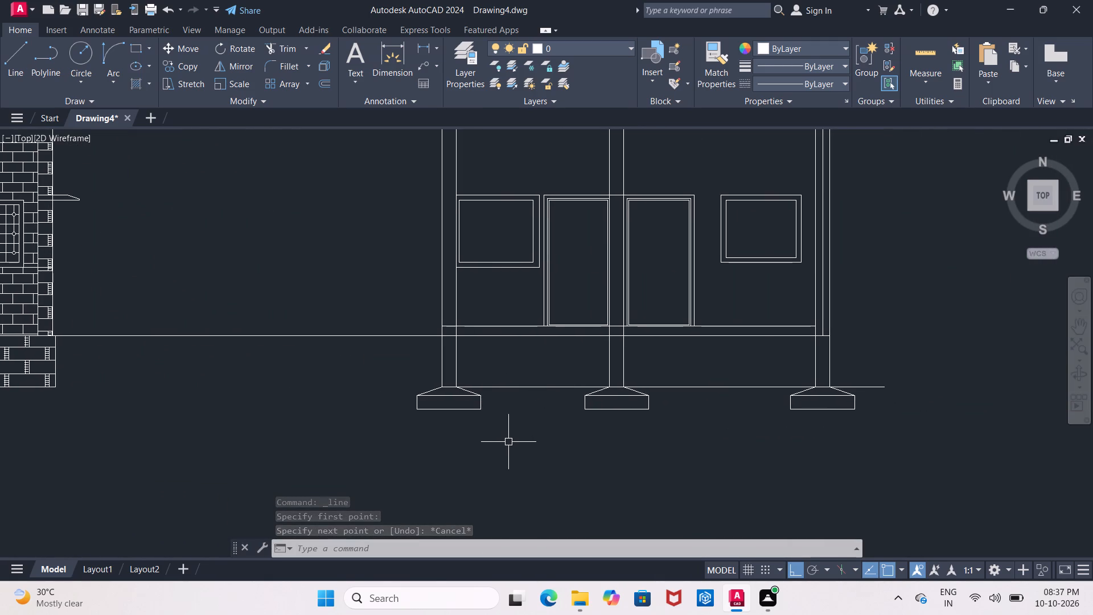
{"action": "key", "text": "o"}
{"action": "key", "text": "Return"}
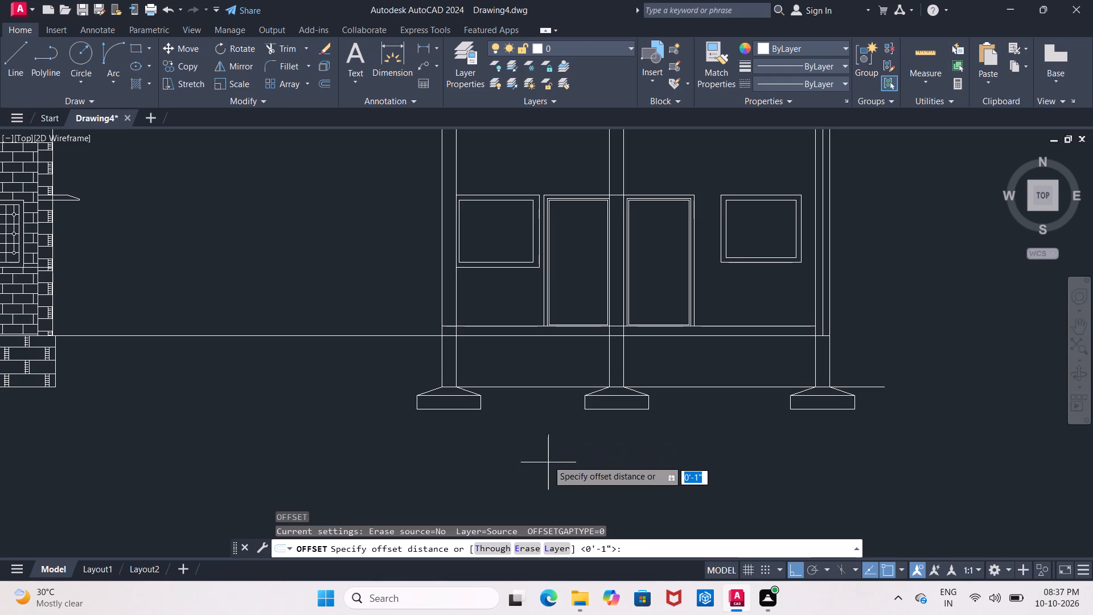
{"action": "scroll", "coordinate": [697, 373], "scroll_direction": "up", "scroll_amount": 1}
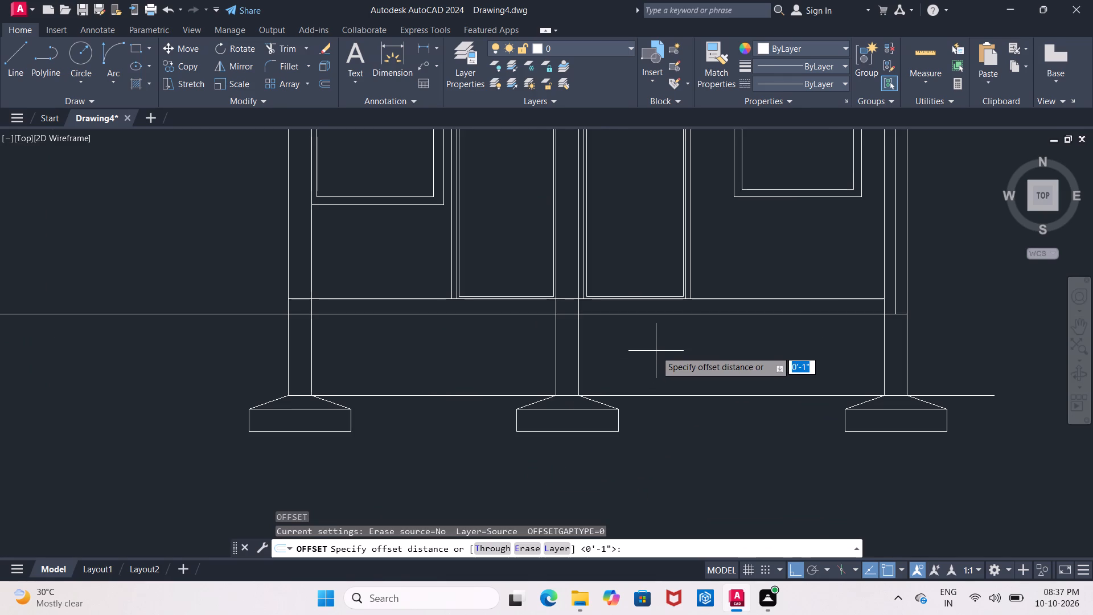
{"action": "type", "text": "1'"}
{"action": "key", "text": "Return"}
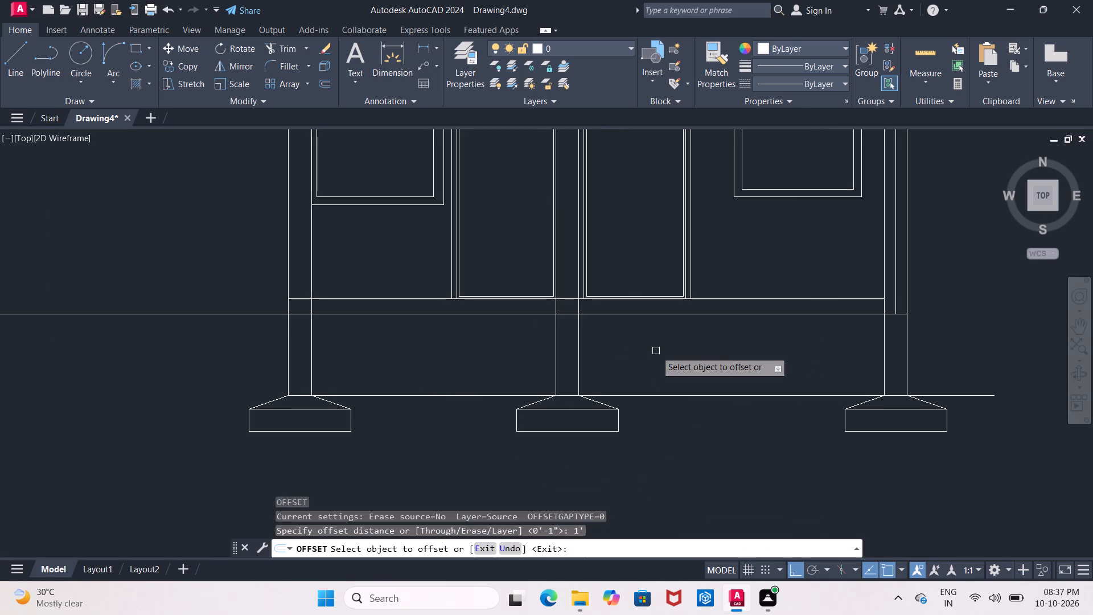
{"action": "left_click", "coordinate": [706, 393]}
{"action": "left_click", "coordinate": [709, 368]}
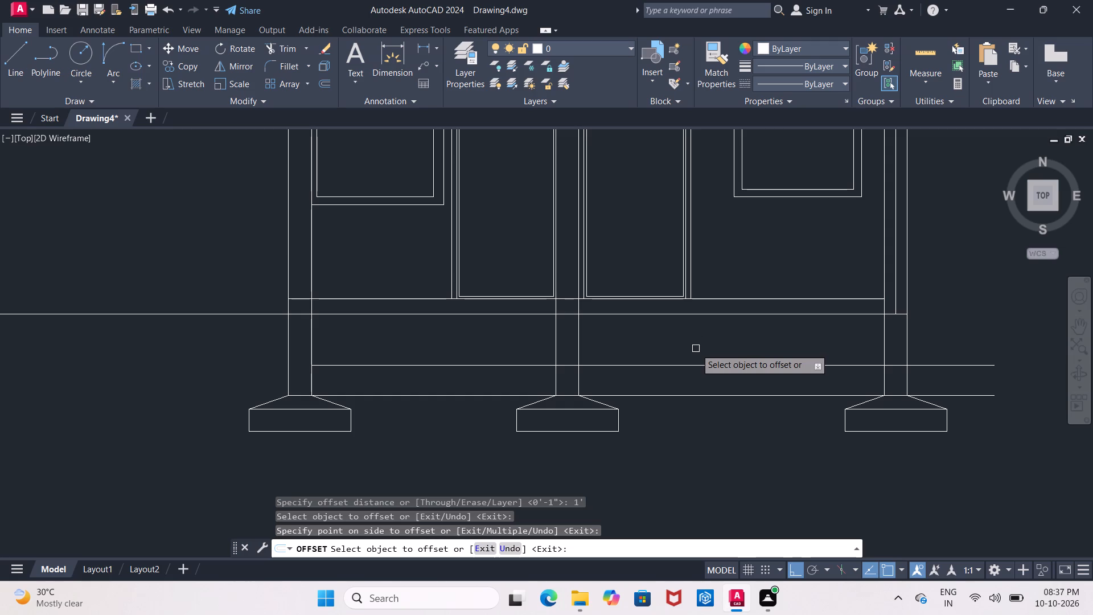
Offset the section's newly created horizontal line above the footings another 1' upward.
{"action": "type", "text": "6\""}
{"action": "key", "text": "Return"}
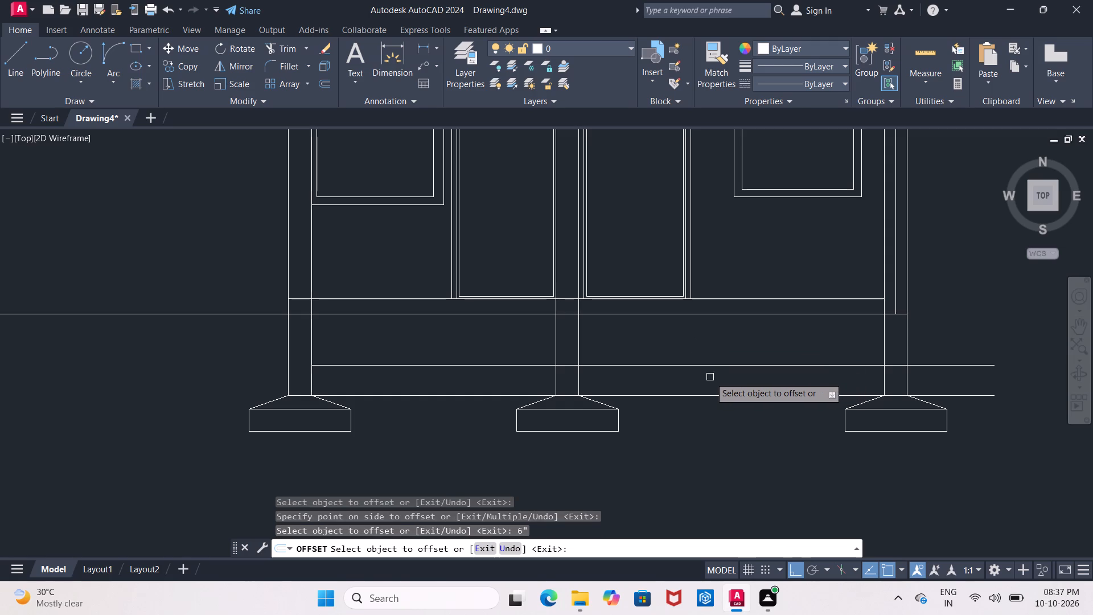
{"action": "left_click", "coordinate": [708, 364]}
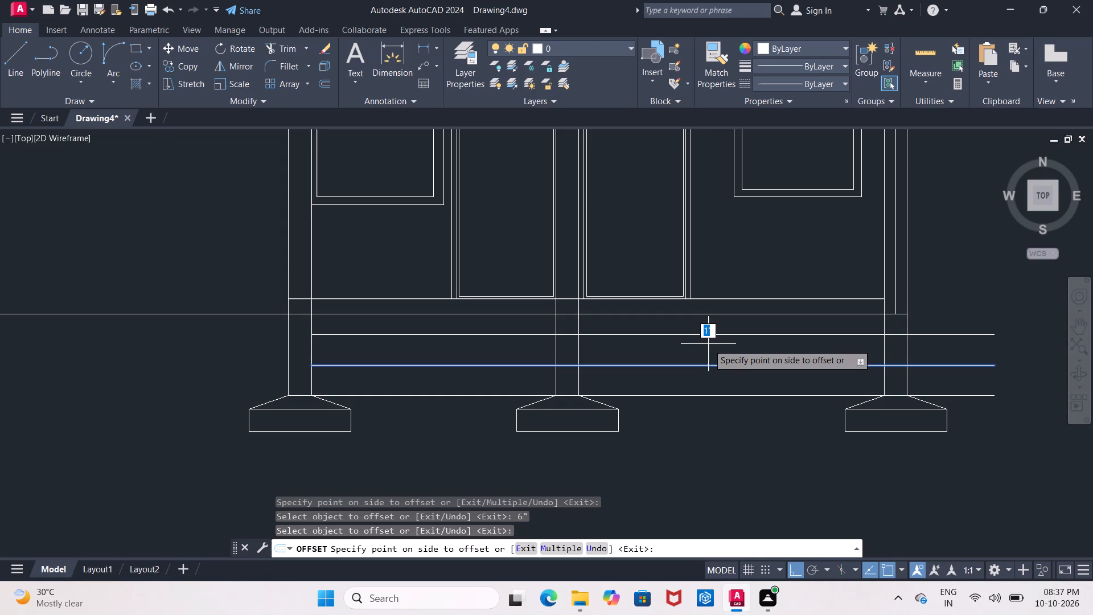
{"action": "left_click", "coordinate": [708, 344]}
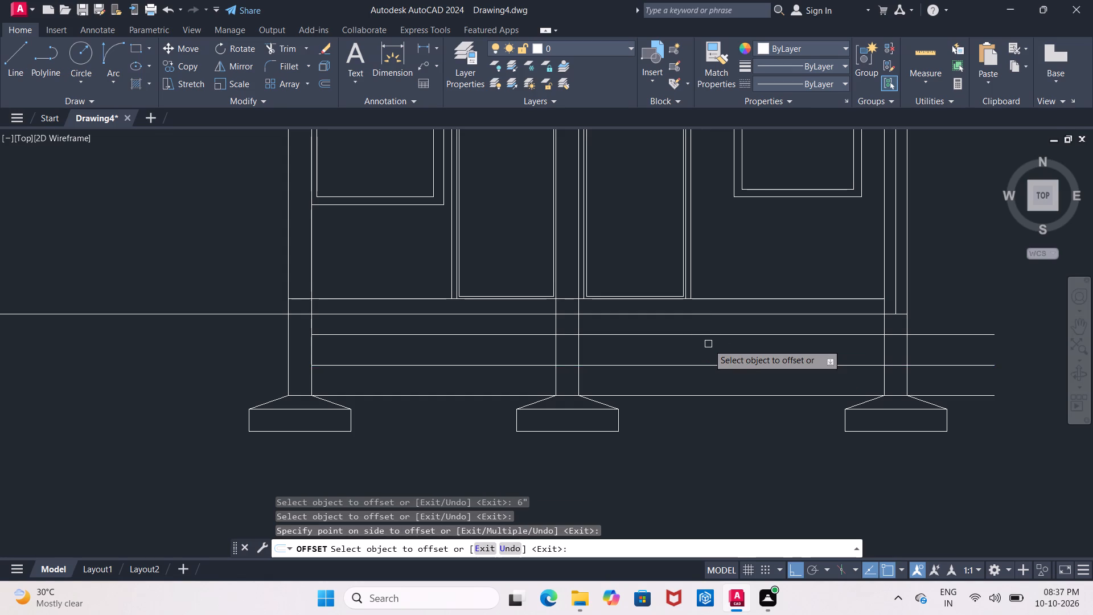
{"action": "key", "text": "Escape"}
Trim the section's horizontal lines where they run past the two outer columns, and remove the extra vertical line inside the east column.
{"action": "key", "text": "r"}
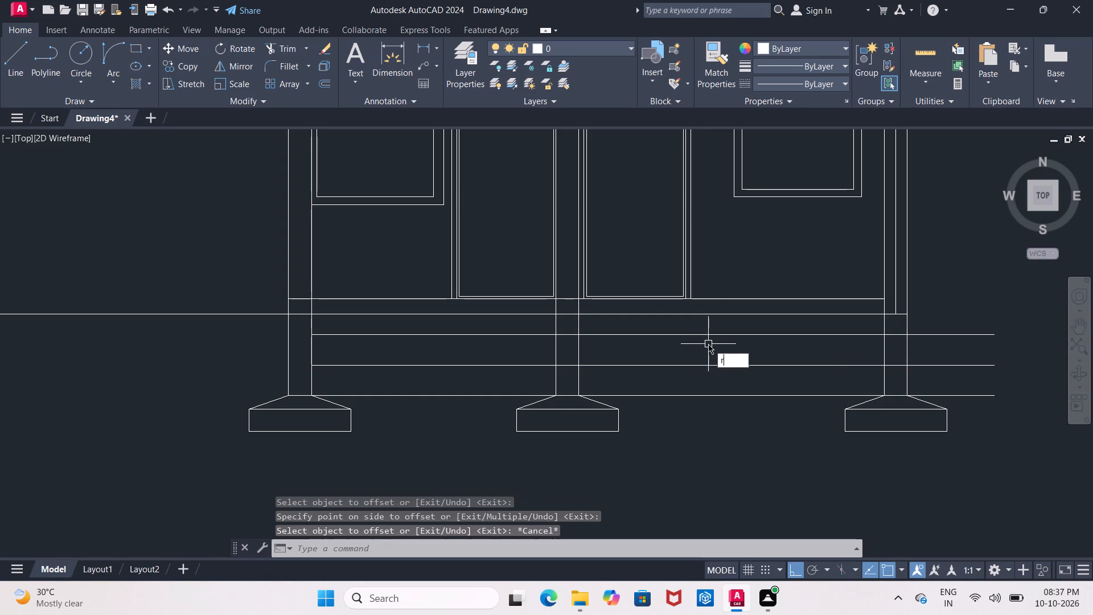
{"action": "key", "text": "BackSpace"}
{"action": "type", "text": "tr"}
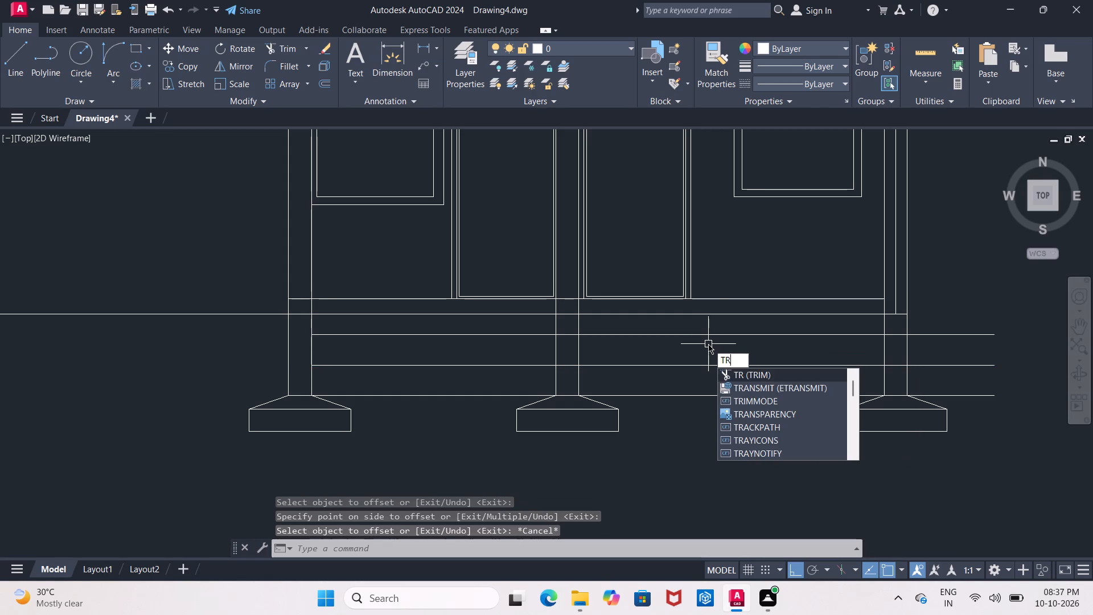
{"action": "key", "text": "Return"}
{"action": "key", "text": "Return"}
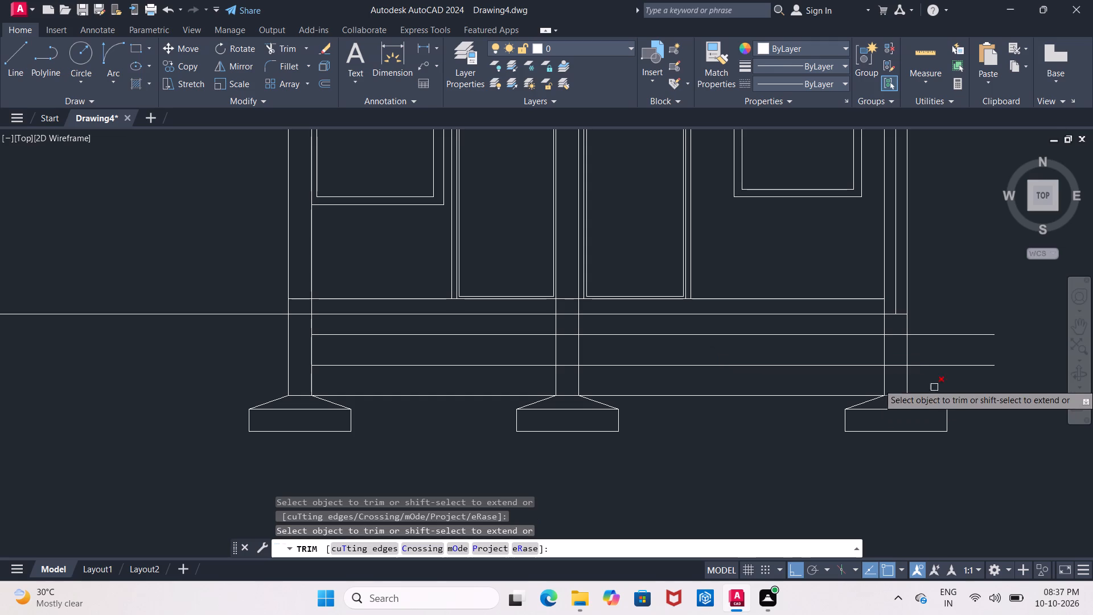
{"action": "left_click_drag", "start_coordinate": [952, 304], "coordinate": [969, 407]}
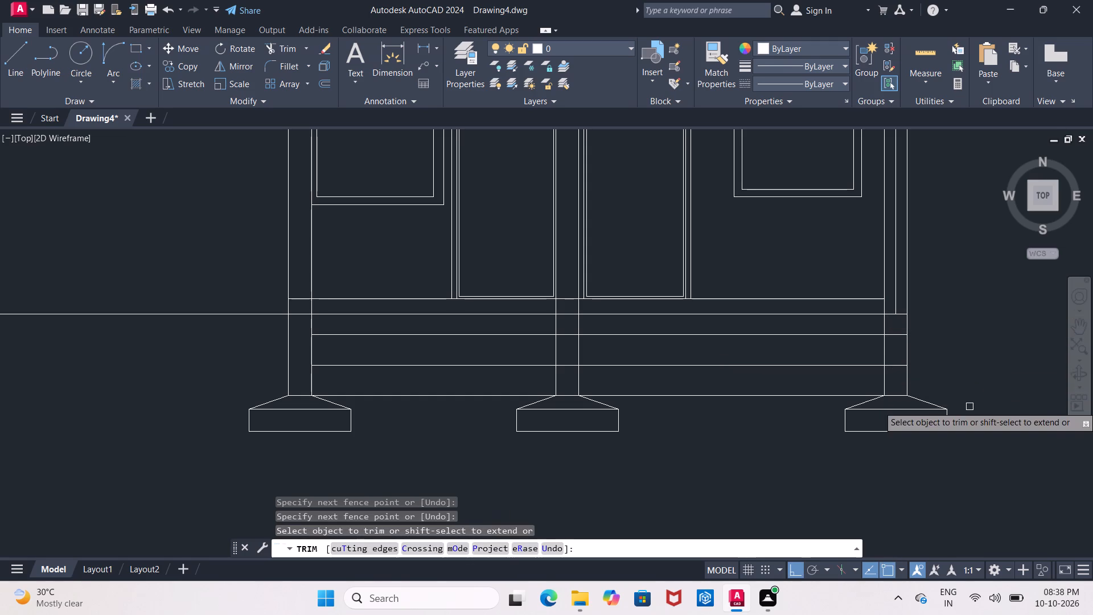
{"action": "left_click_drag", "start_coordinate": [112, 278], "coordinate": [100, 382]}
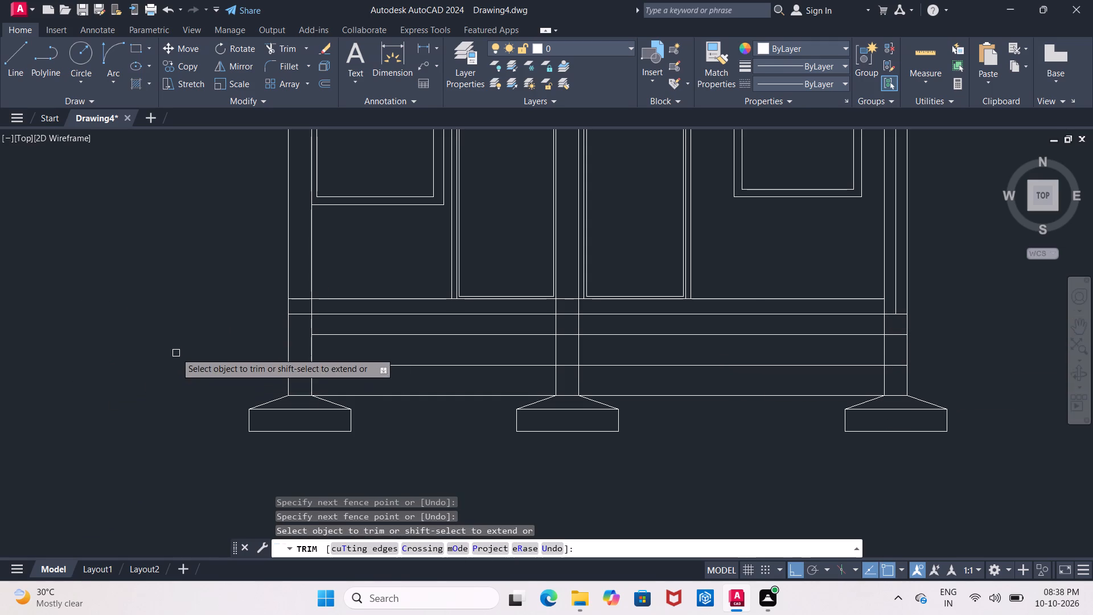
{"action": "middle_click_drag", "start_coordinate": [190, 348], "coordinate": [136, 353]}
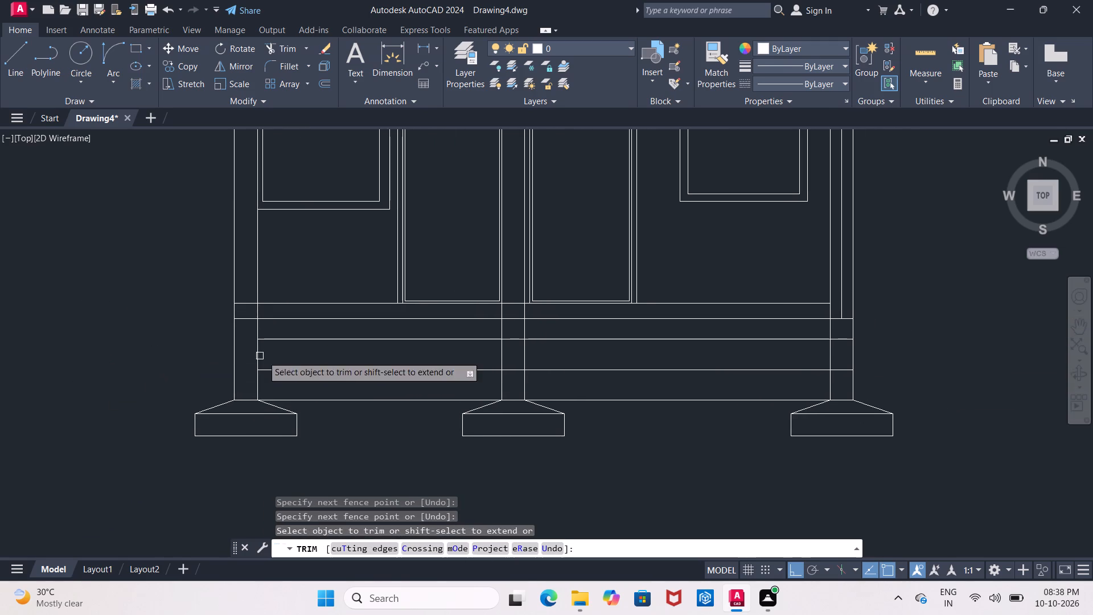
{"action": "middle_click_drag", "start_coordinate": [659, 363], "coordinate": [425, 462]}
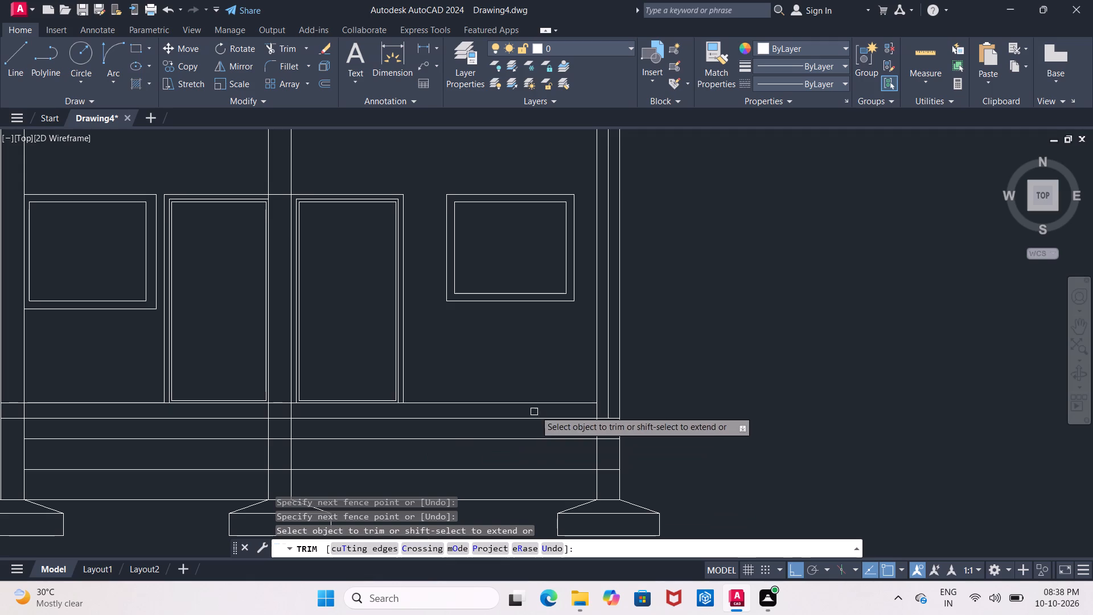
{"action": "left_click", "coordinate": [606, 395]}
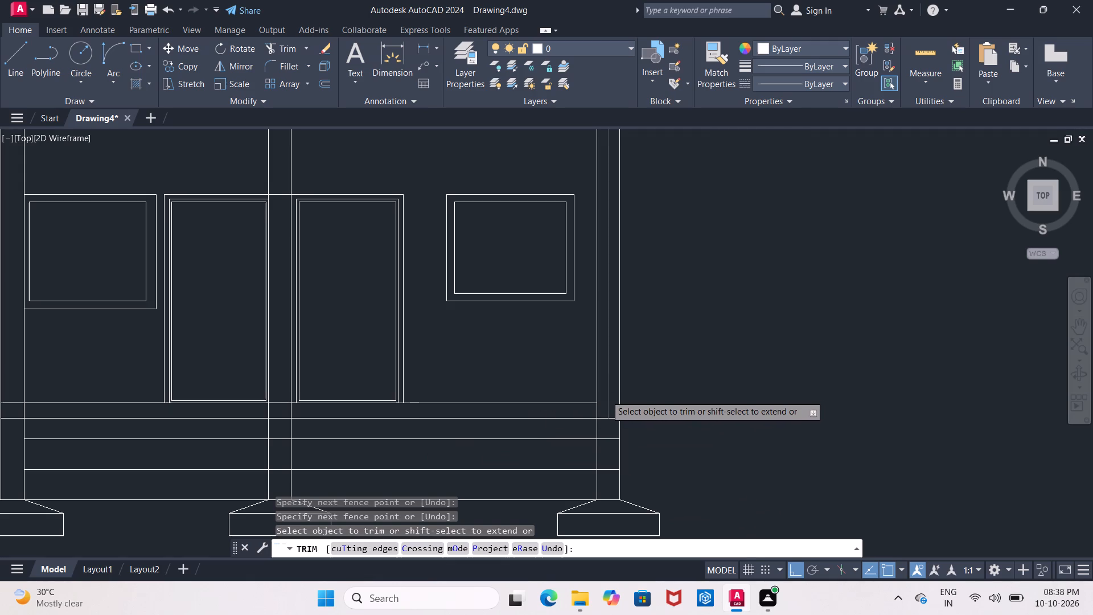
{"action": "scroll", "coordinate": [606, 395], "scroll_direction": "down", "scroll_amount": 1}
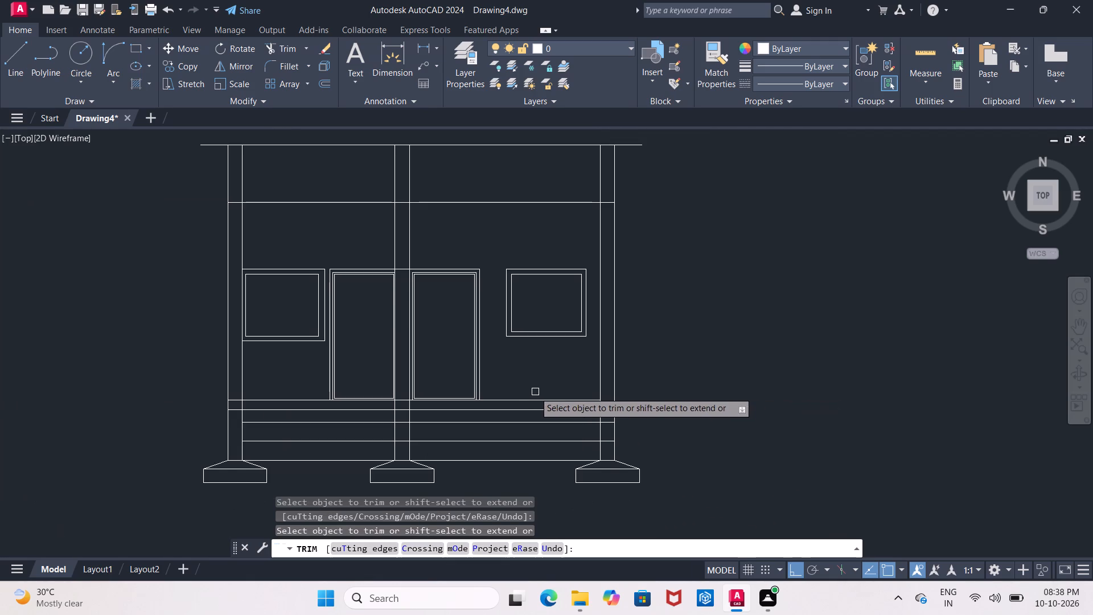
{"action": "scroll", "coordinate": [528, 389], "scroll_direction": "up", "scroll_amount": 2}
{"action": "middle_click_drag", "start_coordinate": [528, 388], "coordinate": [683, 204]}
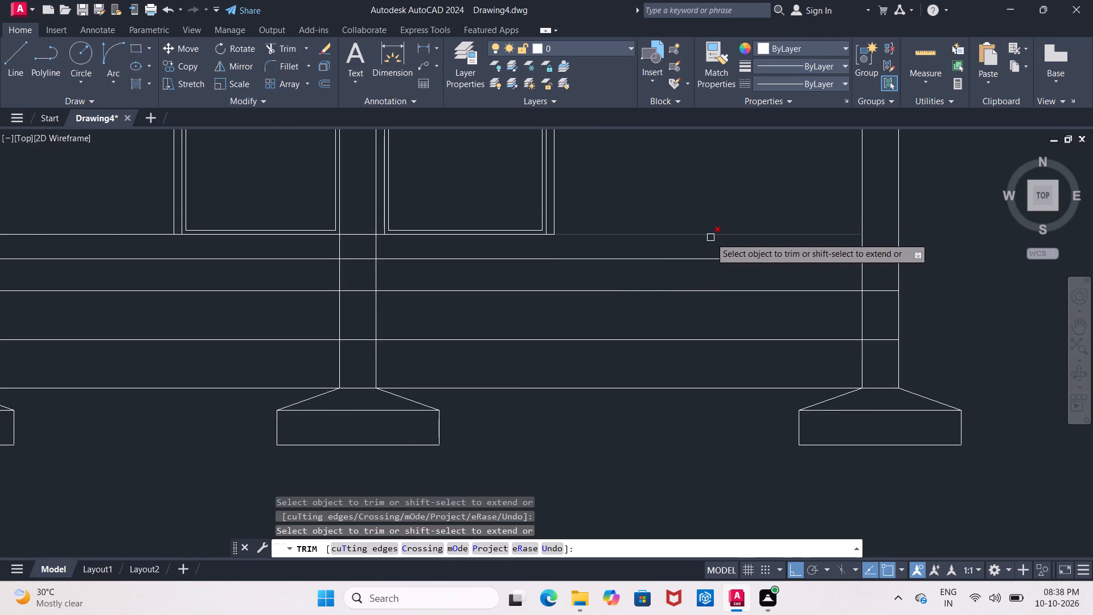
{"action": "key", "text": "Escape"}
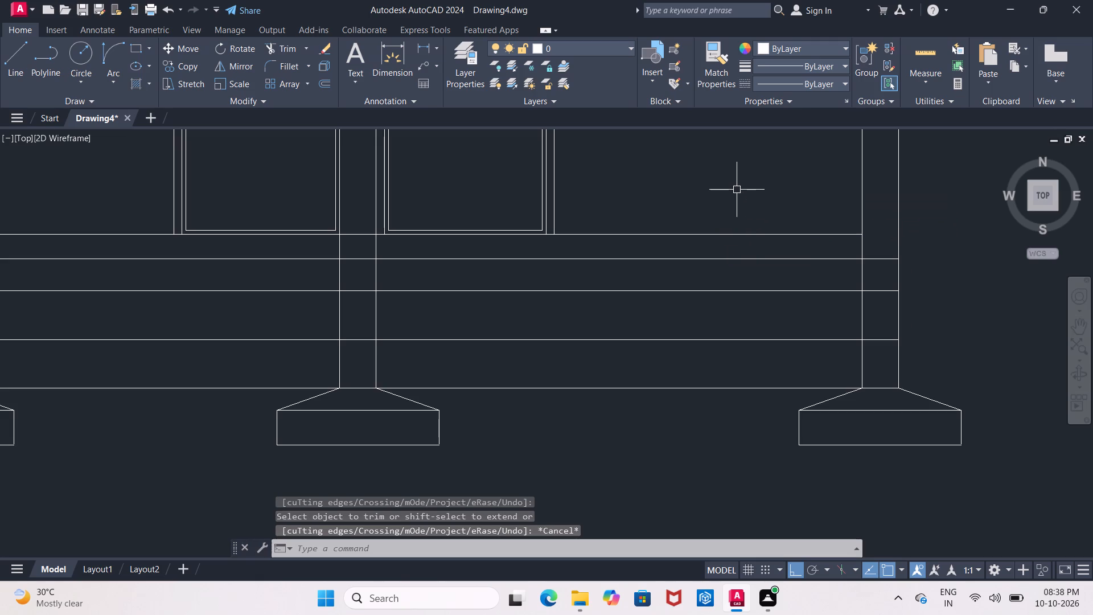
Extend the floor line below the doors to the outer face of the east column.
{"action": "type", "text": "ex"}
{"action": "key", "text": "Return"}
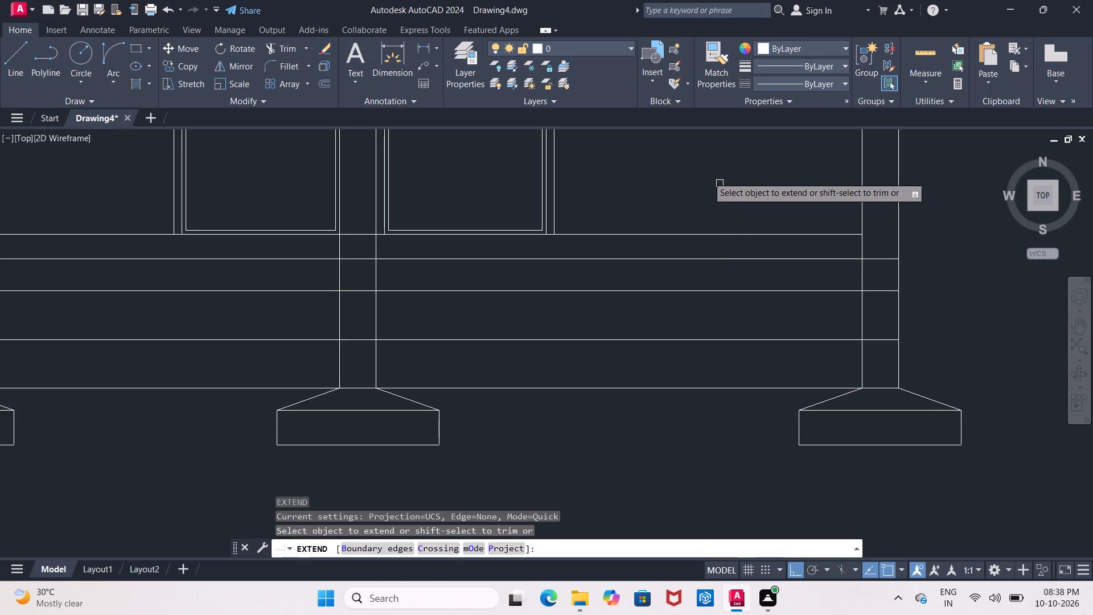
{"action": "left_click", "coordinate": [763, 233]}
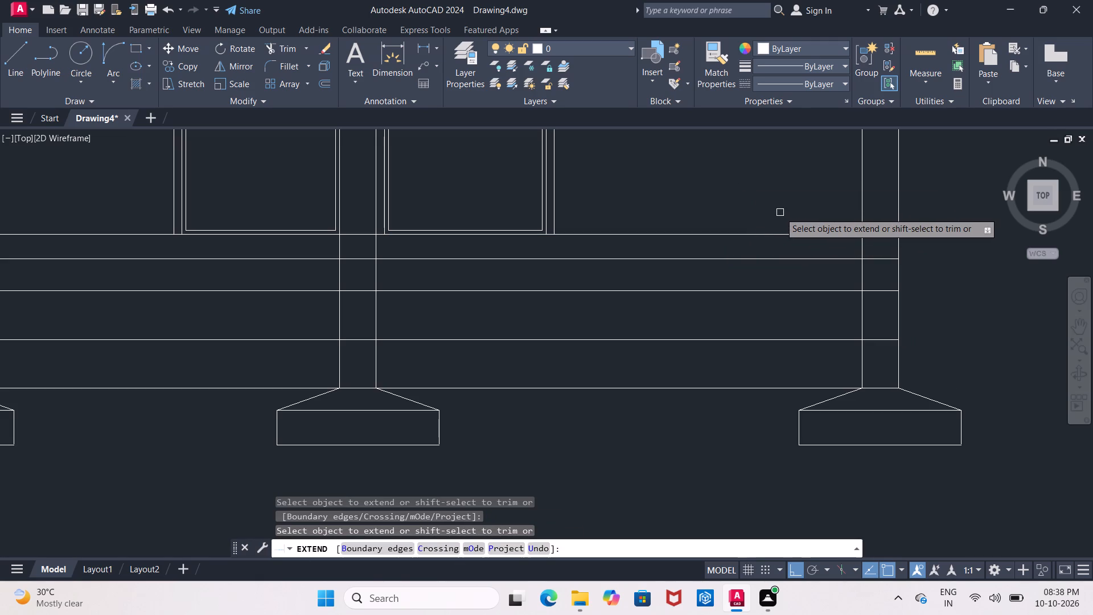
{"action": "key", "text": "Escape"}
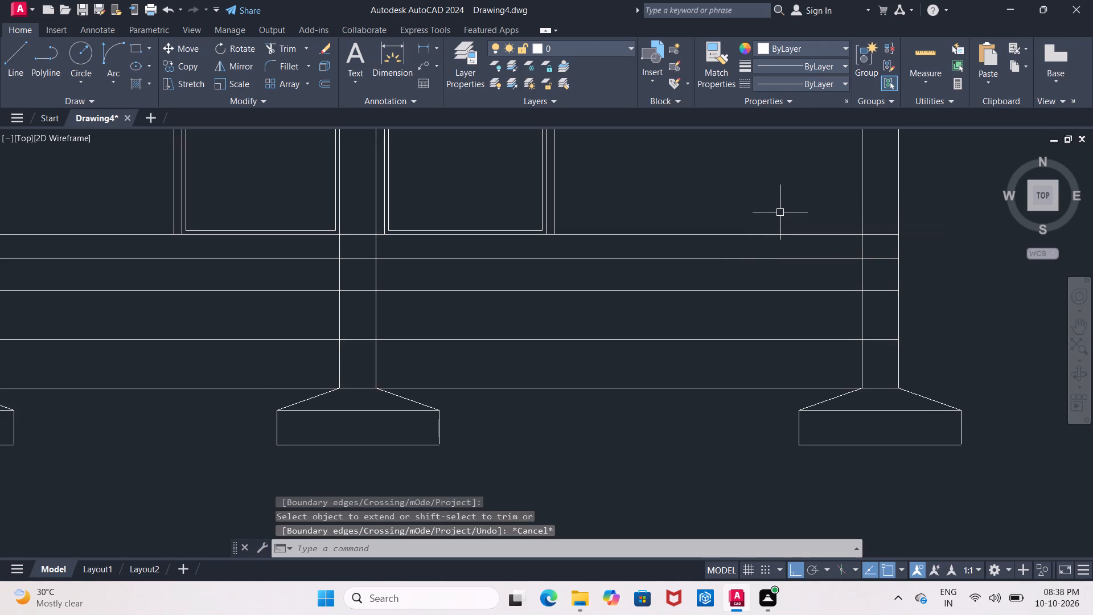
Hatch the two narrow strips directly below the floor line, between the columns, with the AR-B816 pattern.
{"action": "key", "text": "h"}
{"action": "key", "text": "Return"}
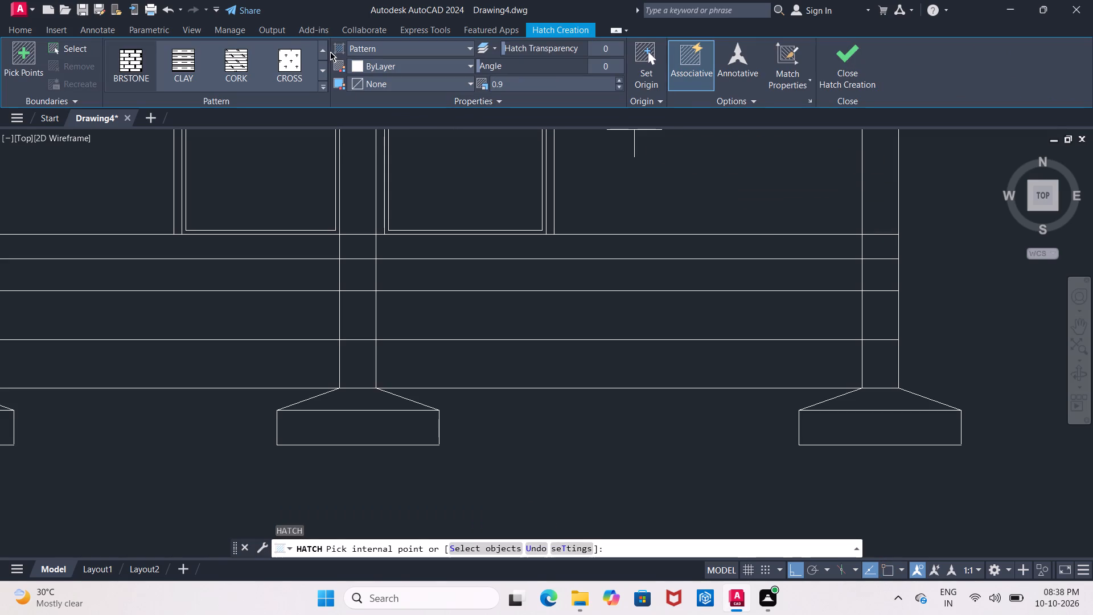
{"action": "left_click", "coordinate": [326, 50]}
{"action": "left_click", "coordinate": [320, 50]}
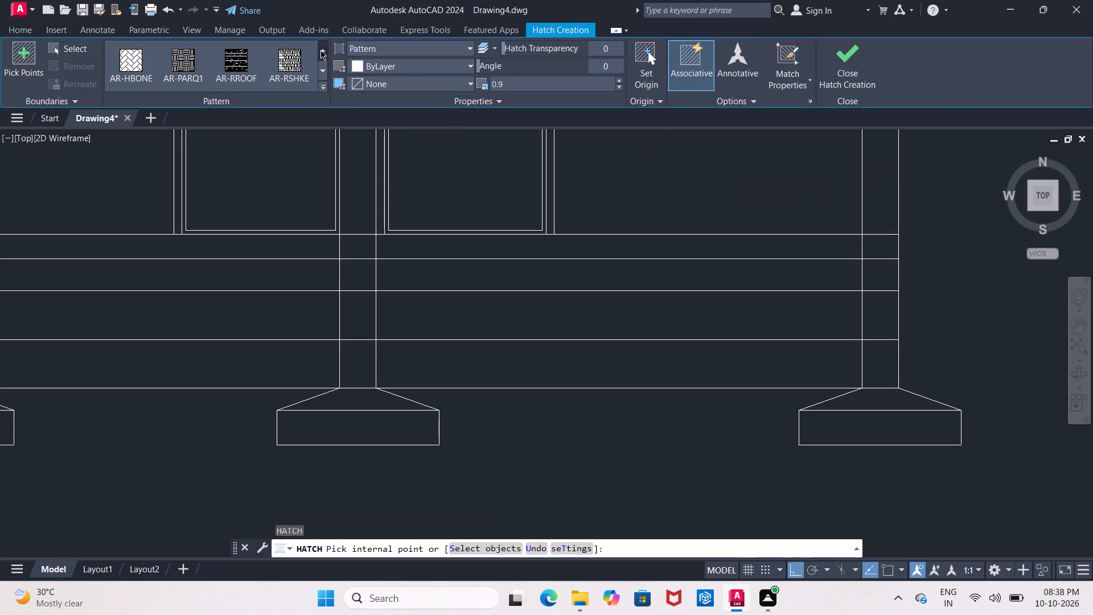
{"action": "left_click", "coordinate": [320, 50]}
{"action": "left_click", "coordinate": [320, 50]}
{"action": "left_click", "coordinate": [320, 50]}
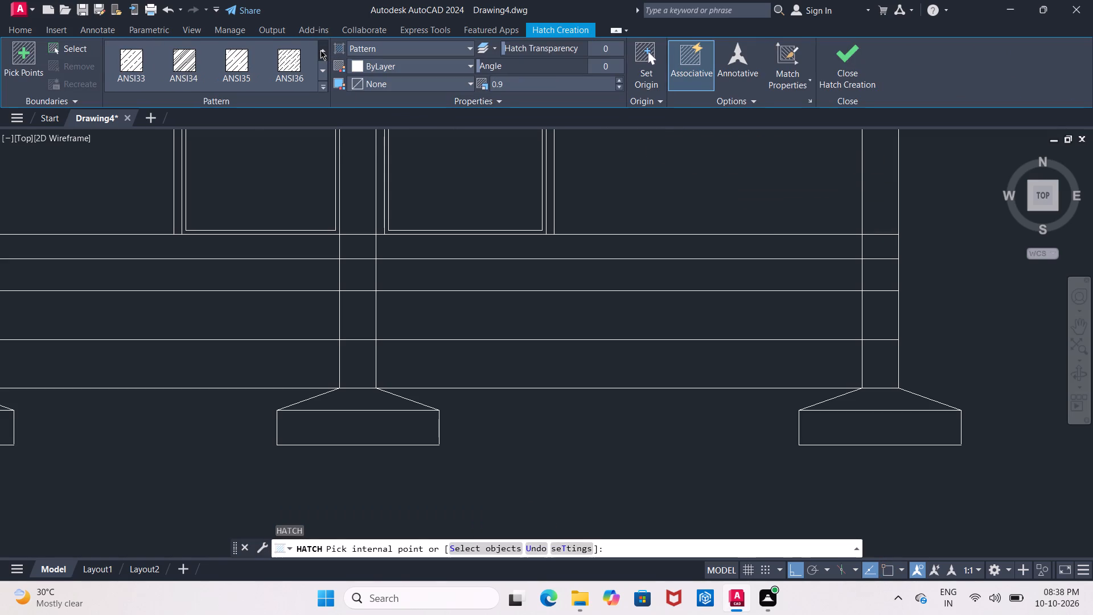
{"action": "left_click", "coordinate": [320, 50]}
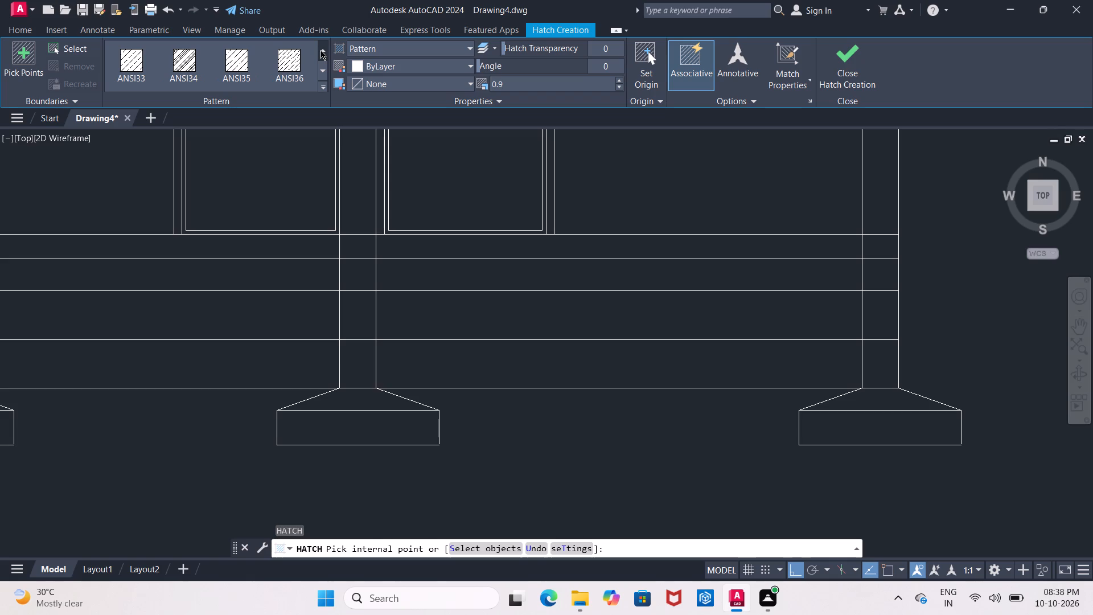
{"action": "left_click", "coordinate": [320, 50]}
{"action": "double_click", "coordinate": [319, 68]}
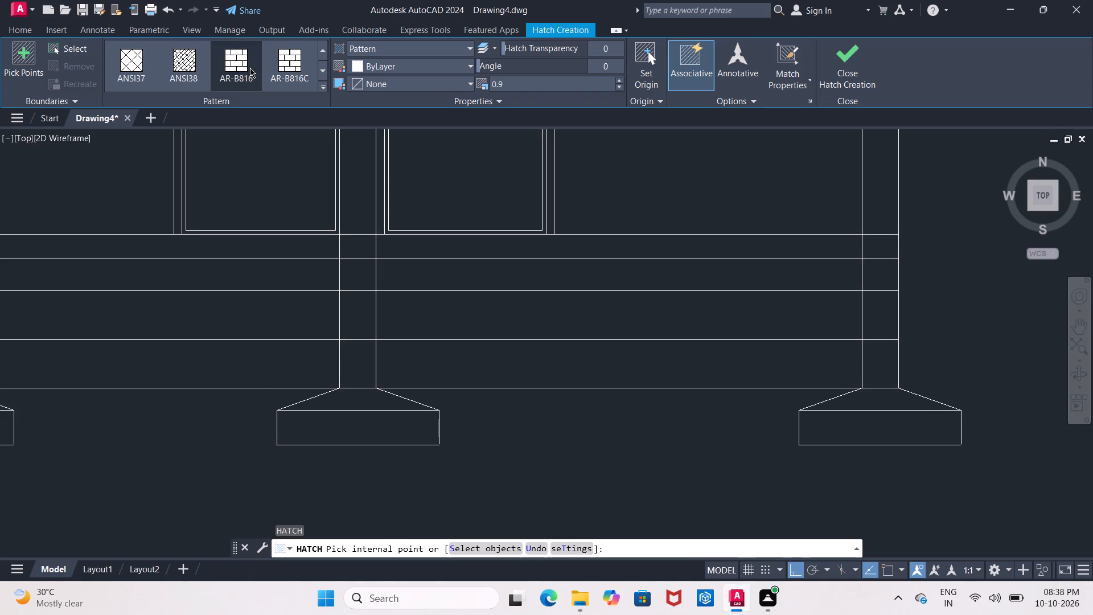
{"action": "left_click", "coordinate": [250, 68]}
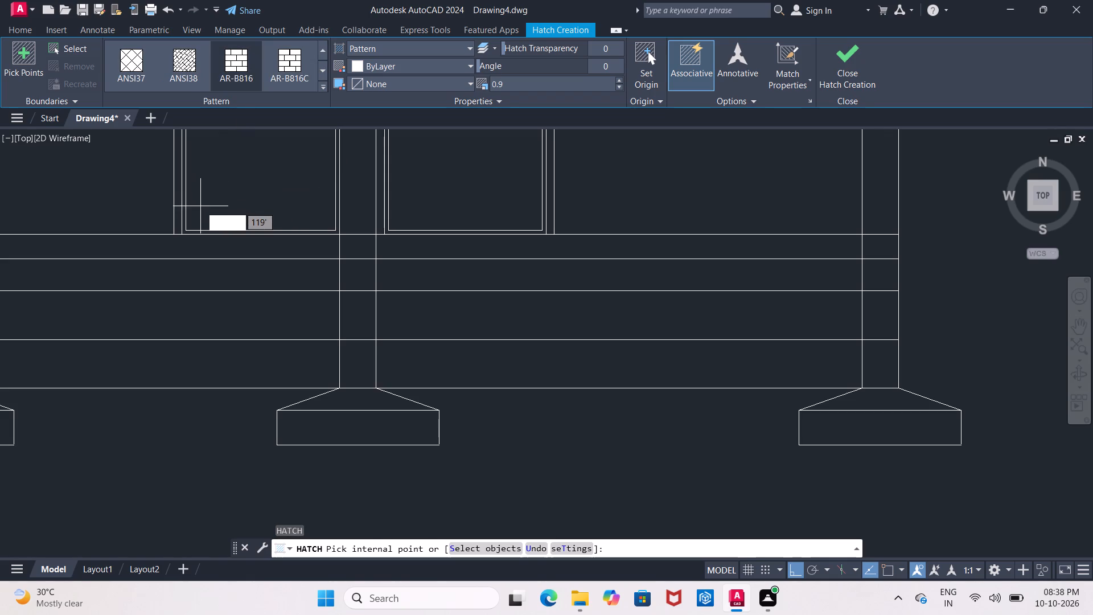
{"action": "middle_click_drag", "start_coordinate": [200, 206], "coordinate": [512, 181]}
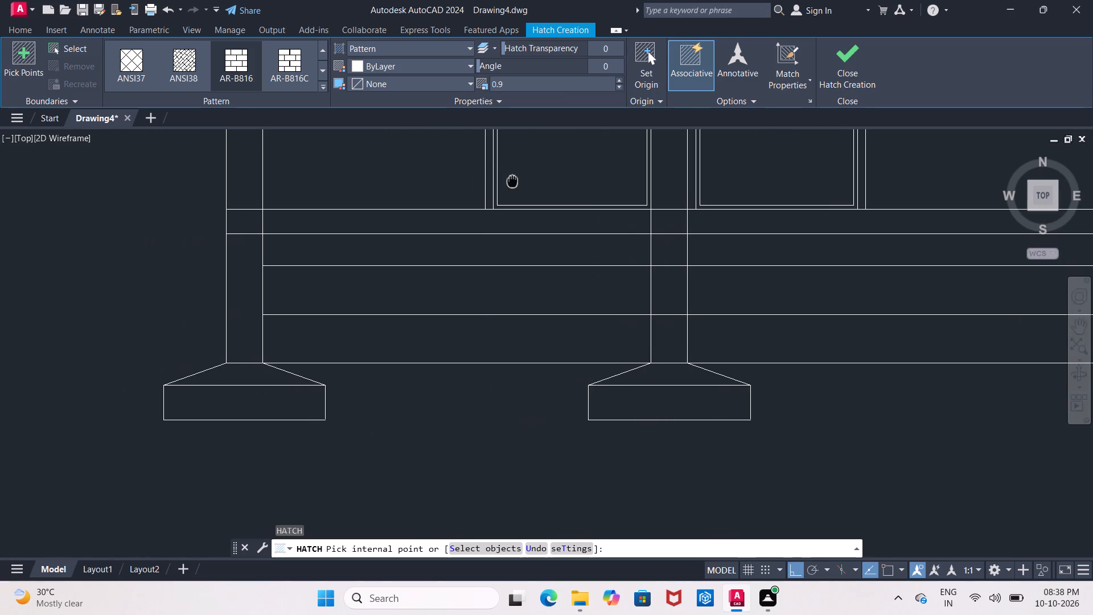
{"action": "middle_click_drag", "start_coordinate": [512, 181], "coordinate": [495, 189]}
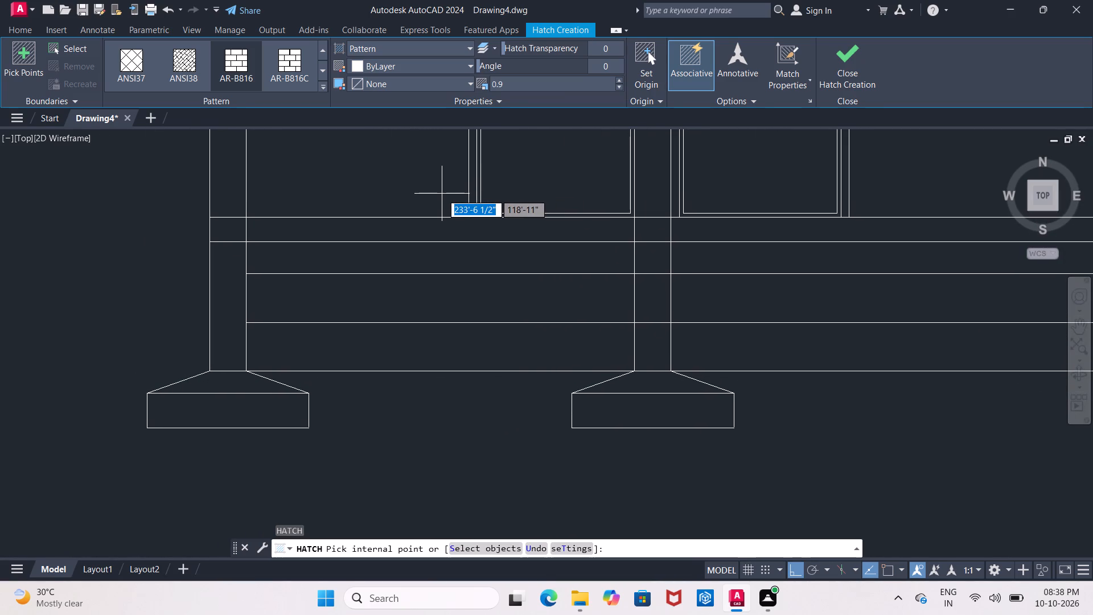
{"action": "left_click", "coordinate": [338, 236]}
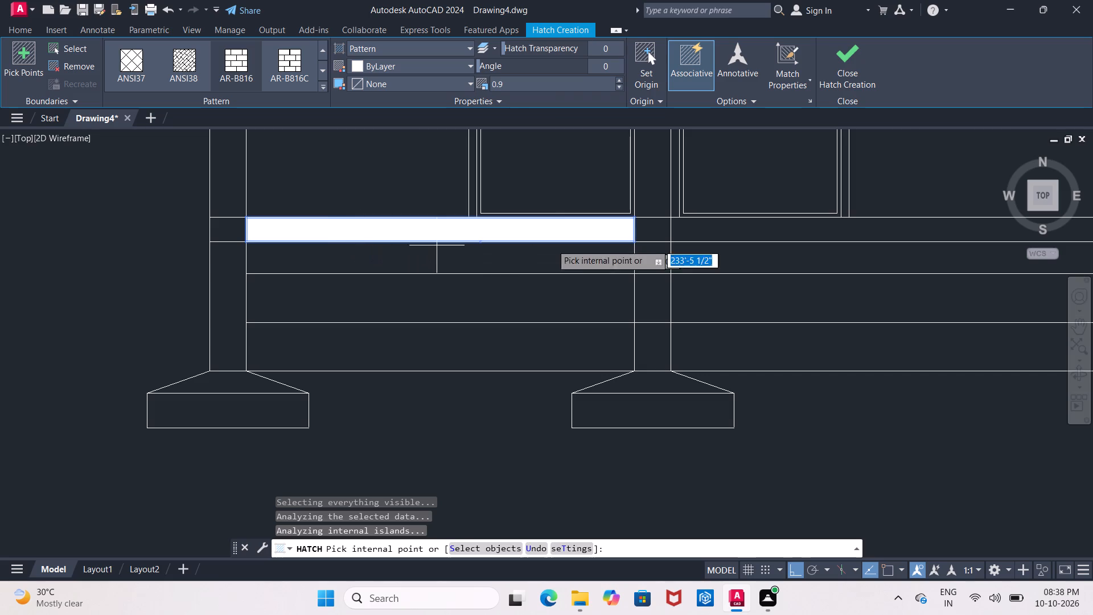
{"action": "middle_click_drag", "start_coordinate": [670, 237], "coordinate": [458, 255]}
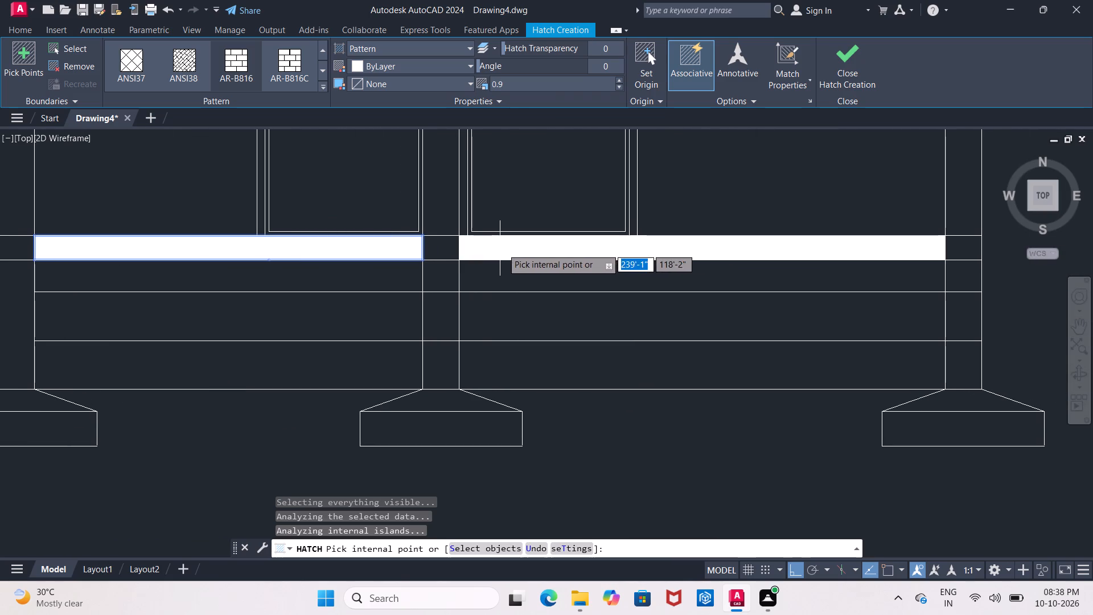
{"action": "left_click", "coordinate": [503, 248]}
{"action": "middle_click_drag", "start_coordinate": [536, 249], "coordinate": [511, 261]}
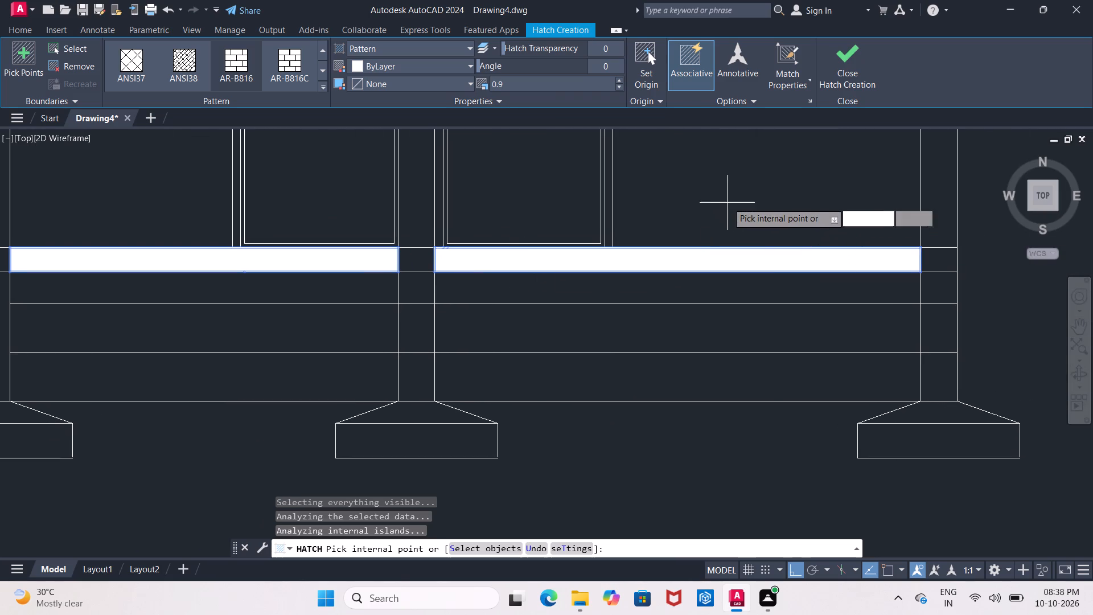
{"action": "left_click", "coordinate": [836, 70]}
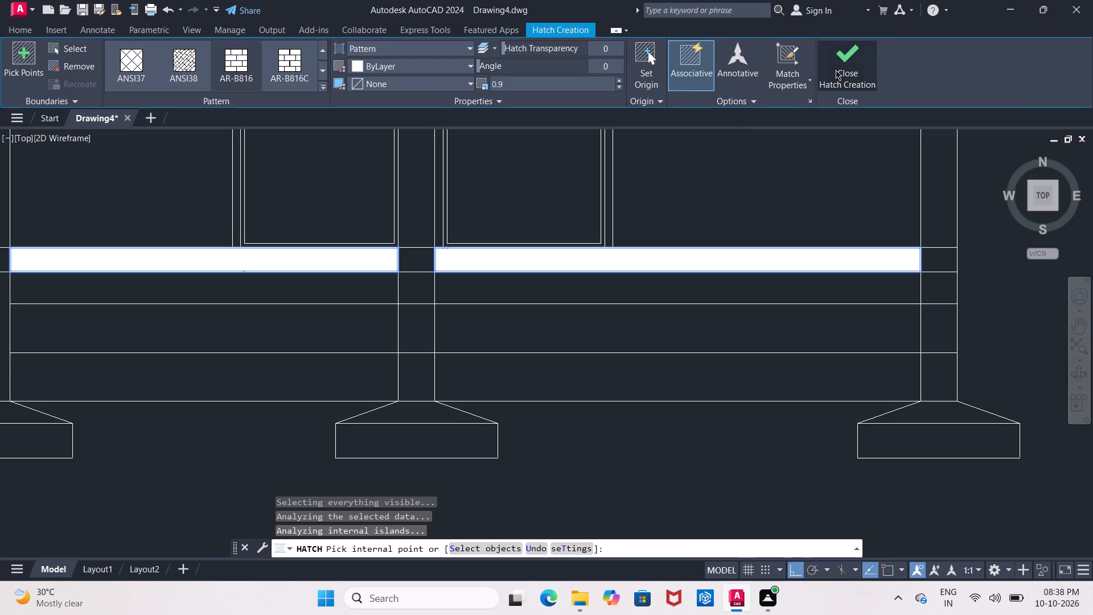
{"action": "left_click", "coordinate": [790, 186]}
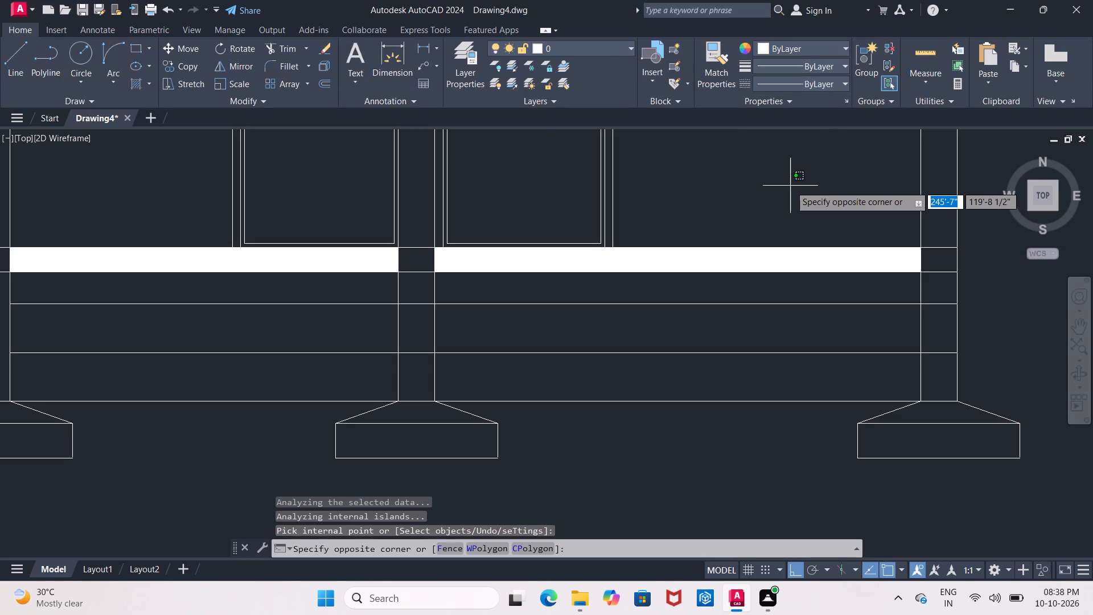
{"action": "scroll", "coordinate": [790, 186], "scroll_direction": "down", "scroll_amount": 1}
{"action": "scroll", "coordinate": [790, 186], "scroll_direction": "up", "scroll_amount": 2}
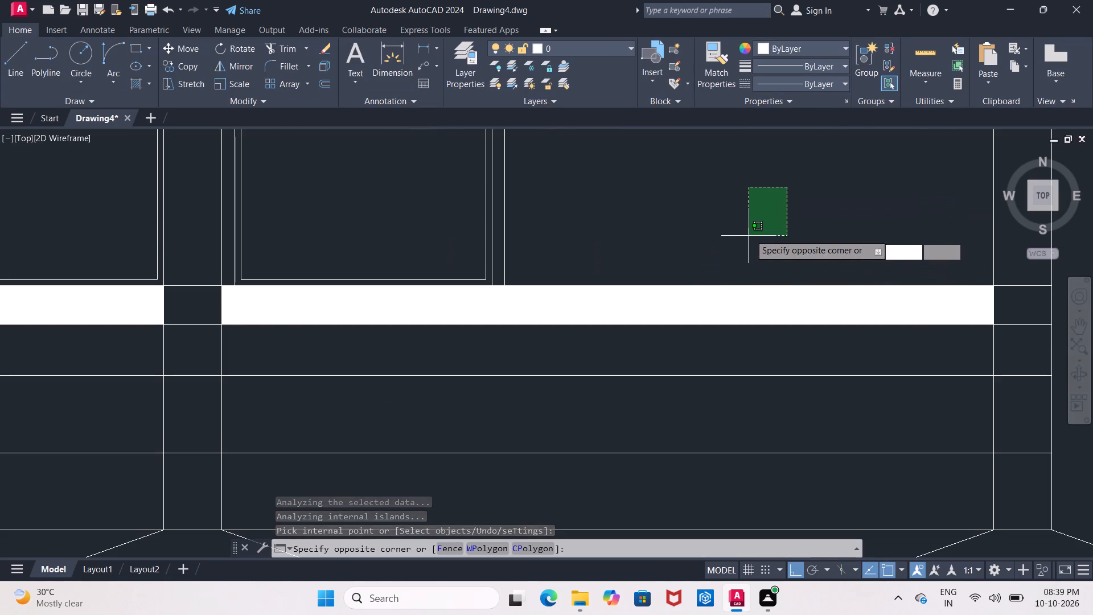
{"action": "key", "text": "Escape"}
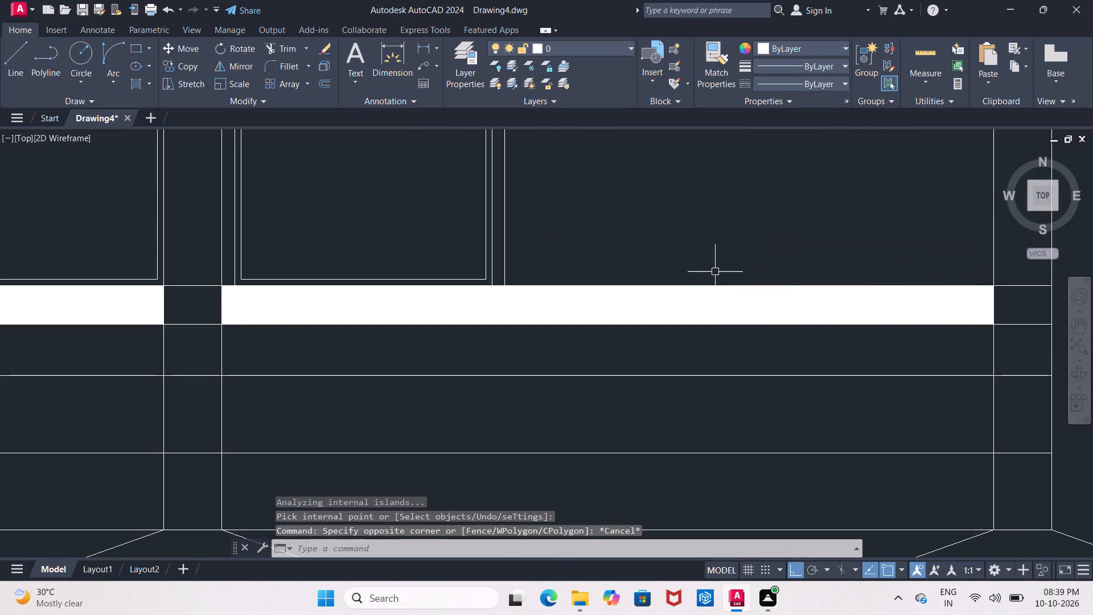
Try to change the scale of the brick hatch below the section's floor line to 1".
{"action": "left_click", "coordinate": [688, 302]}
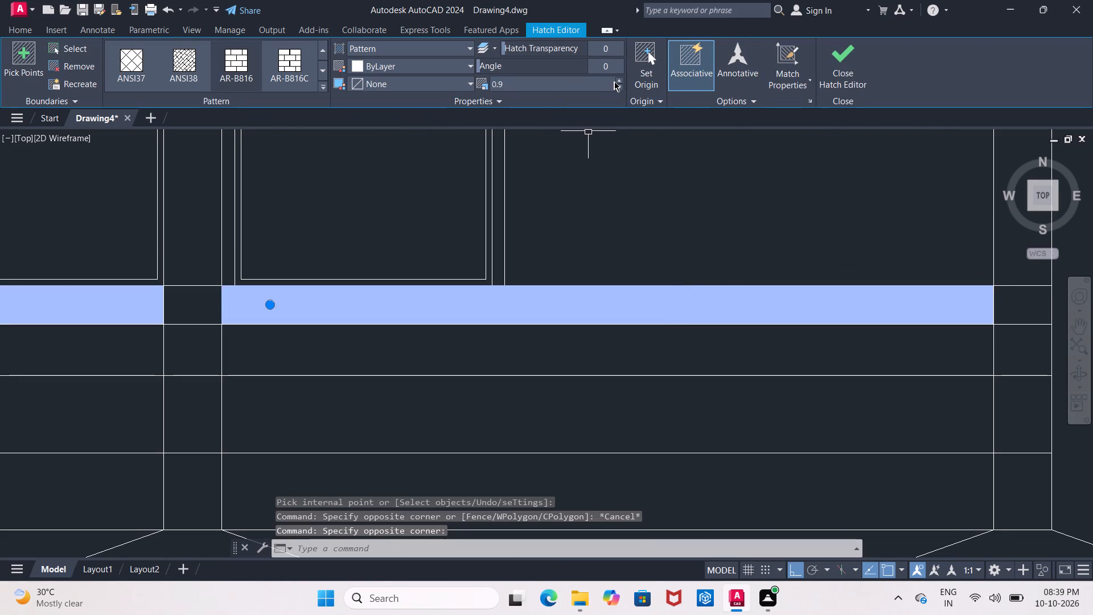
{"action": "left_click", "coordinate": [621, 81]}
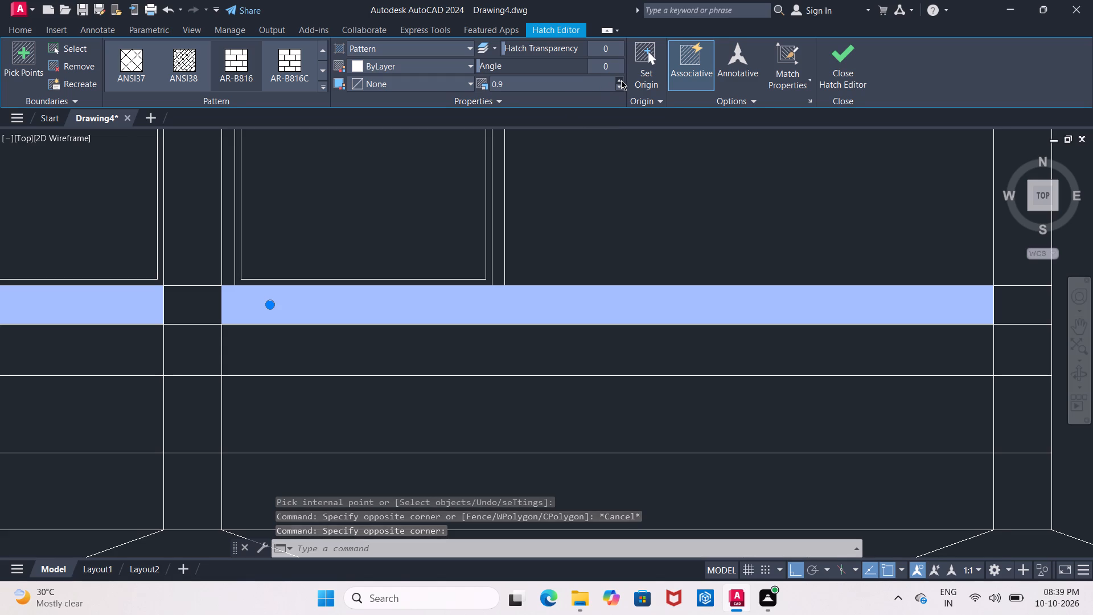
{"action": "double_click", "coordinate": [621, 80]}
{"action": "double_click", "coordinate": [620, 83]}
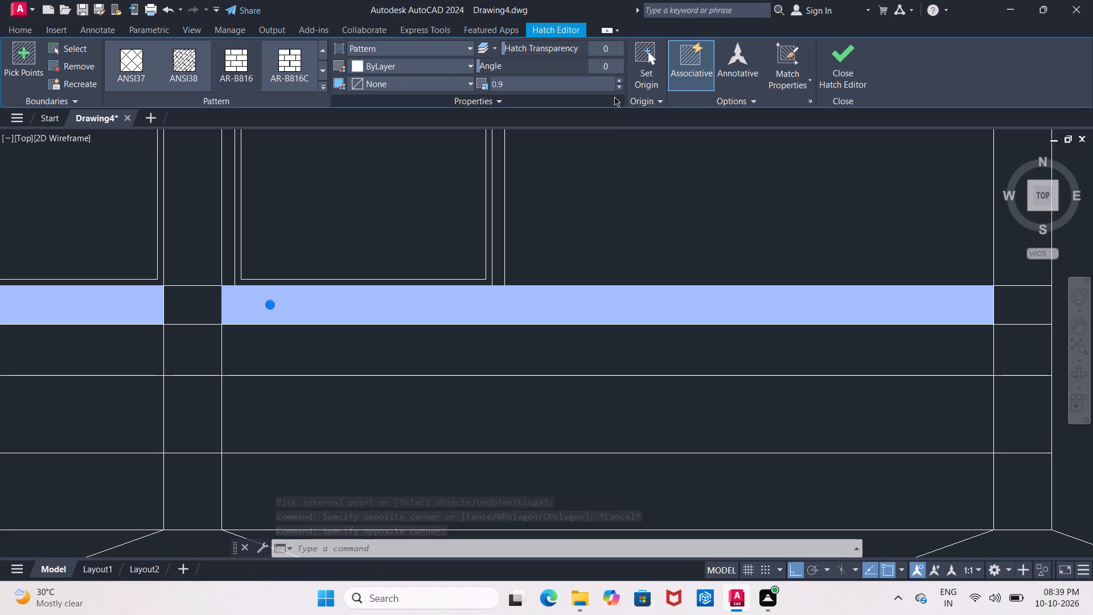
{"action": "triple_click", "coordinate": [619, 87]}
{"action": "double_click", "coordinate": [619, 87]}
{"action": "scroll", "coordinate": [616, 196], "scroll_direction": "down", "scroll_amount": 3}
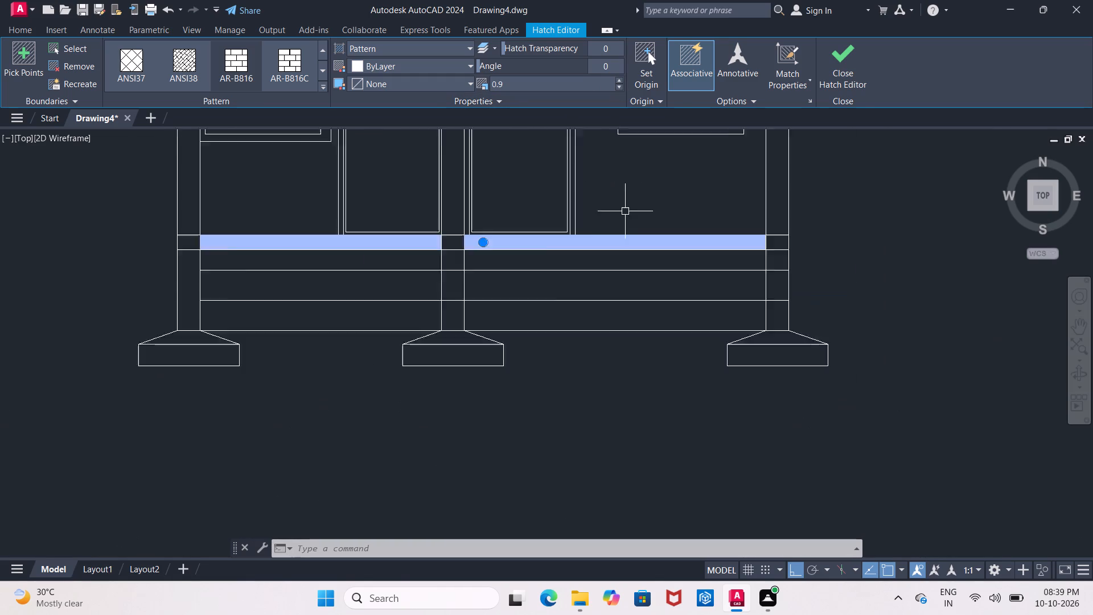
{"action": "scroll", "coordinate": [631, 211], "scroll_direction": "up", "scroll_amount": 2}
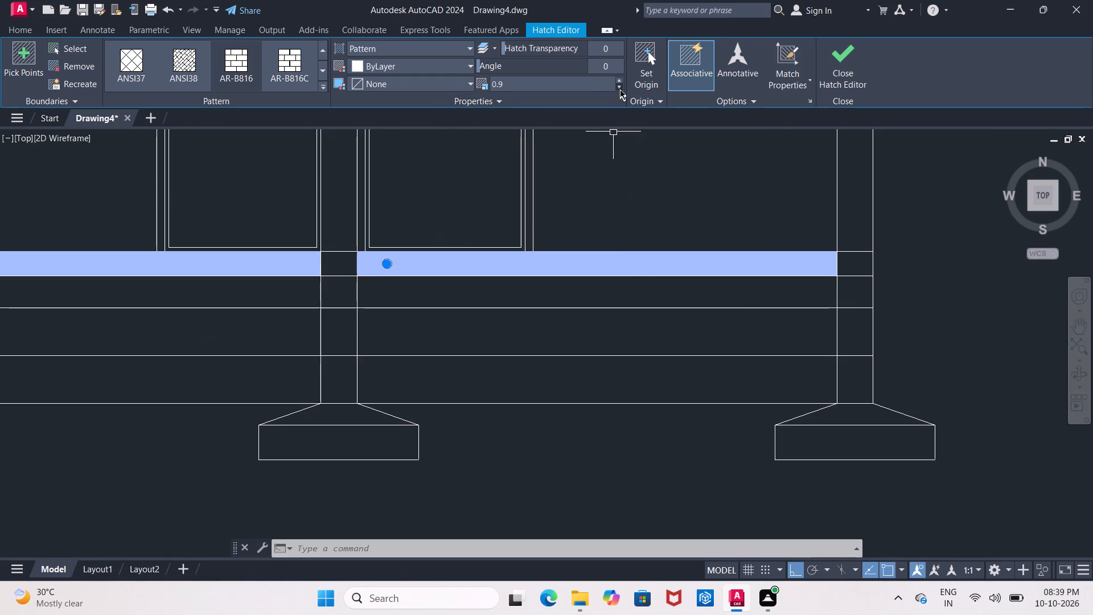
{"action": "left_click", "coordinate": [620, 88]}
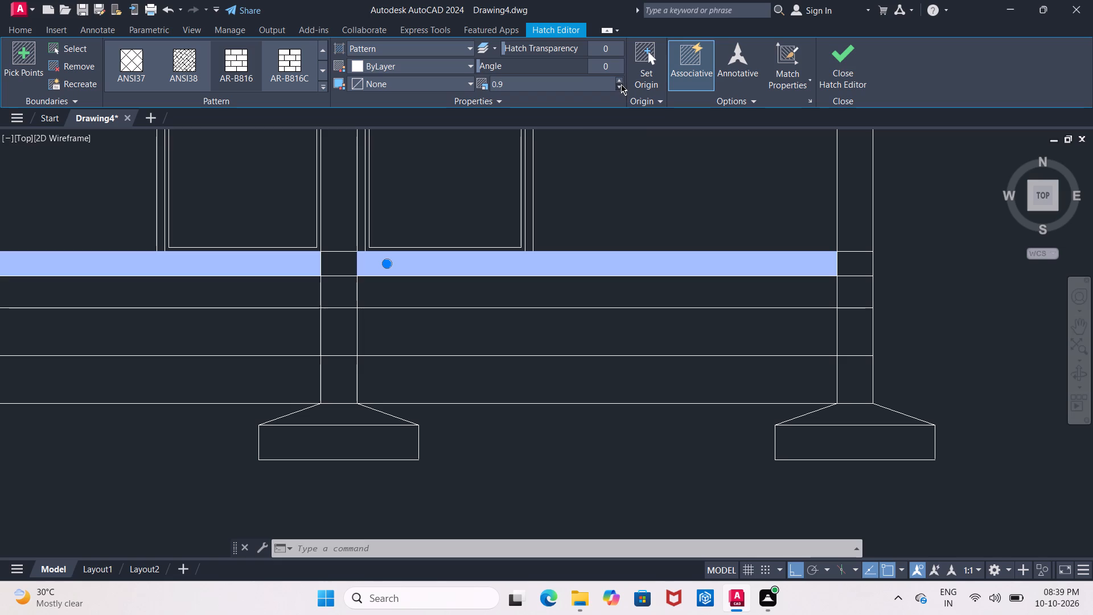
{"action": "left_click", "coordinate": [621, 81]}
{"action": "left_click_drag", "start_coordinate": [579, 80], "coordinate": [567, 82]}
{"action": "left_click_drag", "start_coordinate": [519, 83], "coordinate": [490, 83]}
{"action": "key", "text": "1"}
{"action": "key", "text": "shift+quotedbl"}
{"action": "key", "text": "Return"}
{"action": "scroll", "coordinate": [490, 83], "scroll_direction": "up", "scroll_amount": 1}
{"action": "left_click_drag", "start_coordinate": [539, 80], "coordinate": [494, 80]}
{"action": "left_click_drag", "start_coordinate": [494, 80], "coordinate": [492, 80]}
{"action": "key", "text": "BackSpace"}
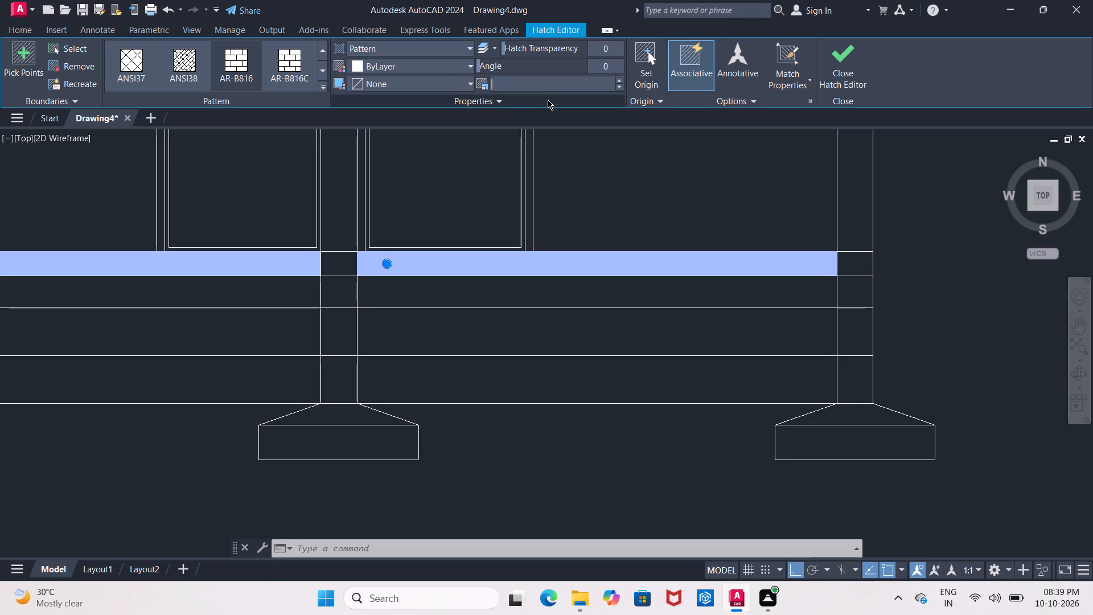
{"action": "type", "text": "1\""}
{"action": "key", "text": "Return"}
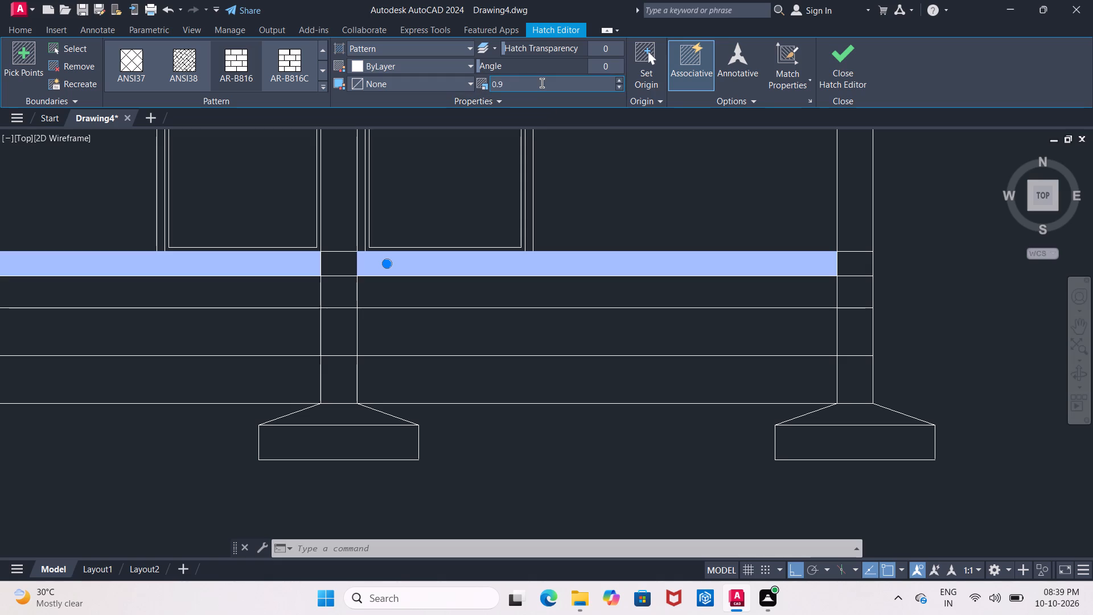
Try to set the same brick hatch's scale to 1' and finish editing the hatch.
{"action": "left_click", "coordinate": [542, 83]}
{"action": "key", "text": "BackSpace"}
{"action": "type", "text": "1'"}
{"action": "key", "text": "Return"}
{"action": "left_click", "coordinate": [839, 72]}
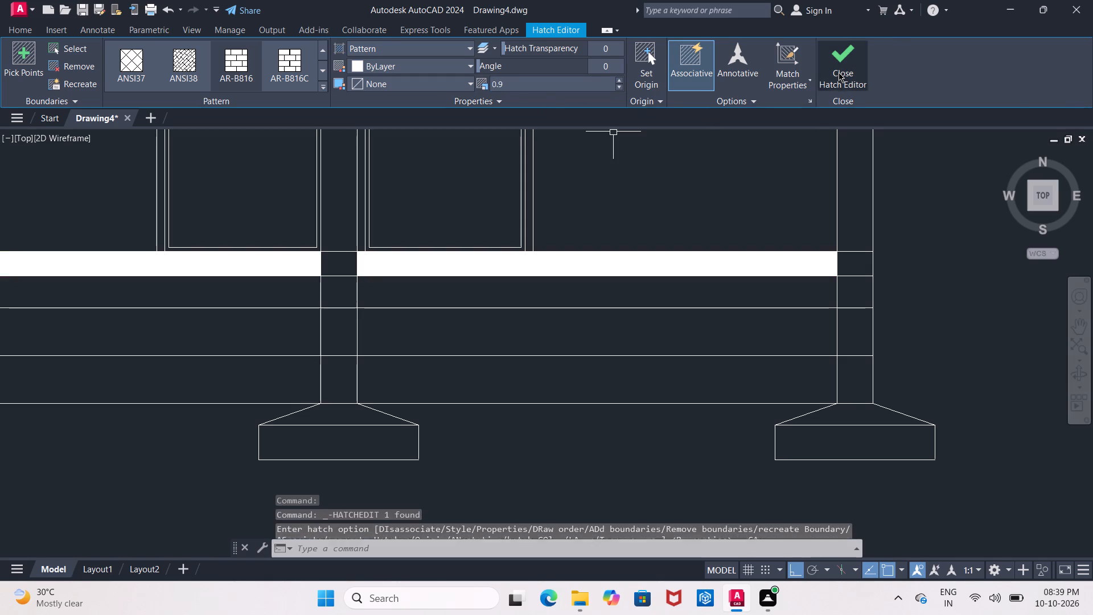
Delete the brick hatch from the two narrow strips directly below the section's floor line.
{"action": "scroll", "coordinate": [781, 158], "scroll_direction": "down", "scroll_amount": 3}
{"action": "middle_click_drag", "start_coordinate": [778, 165], "coordinate": [763, 249]}
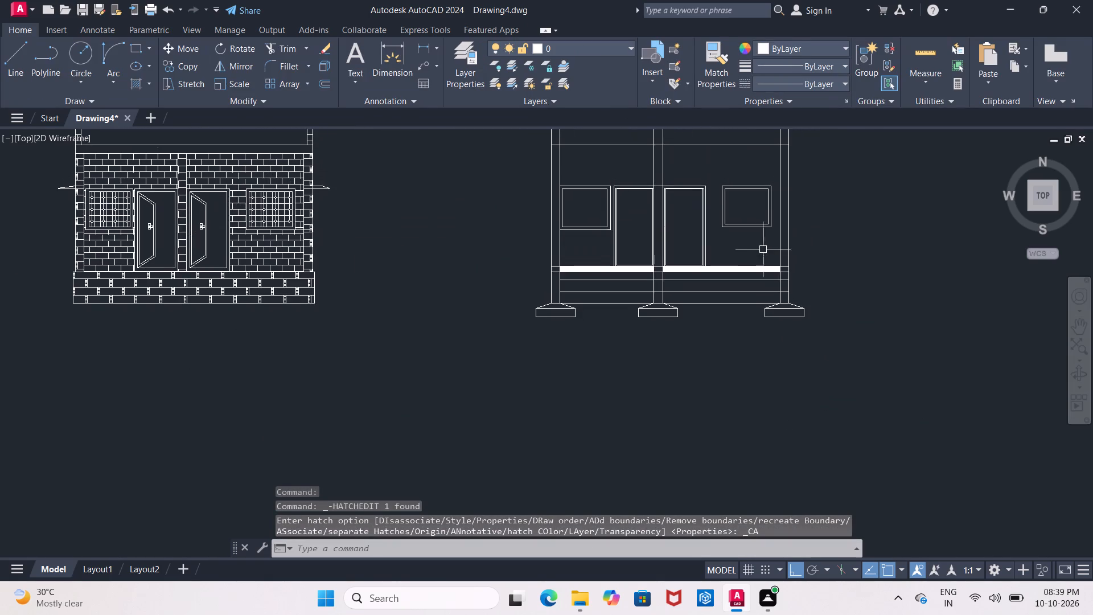
{"action": "scroll", "coordinate": [734, 264], "scroll_direction": "up", "scroll_amount": 2}
{"action": "left_click", "coordinate": [723, 274]}
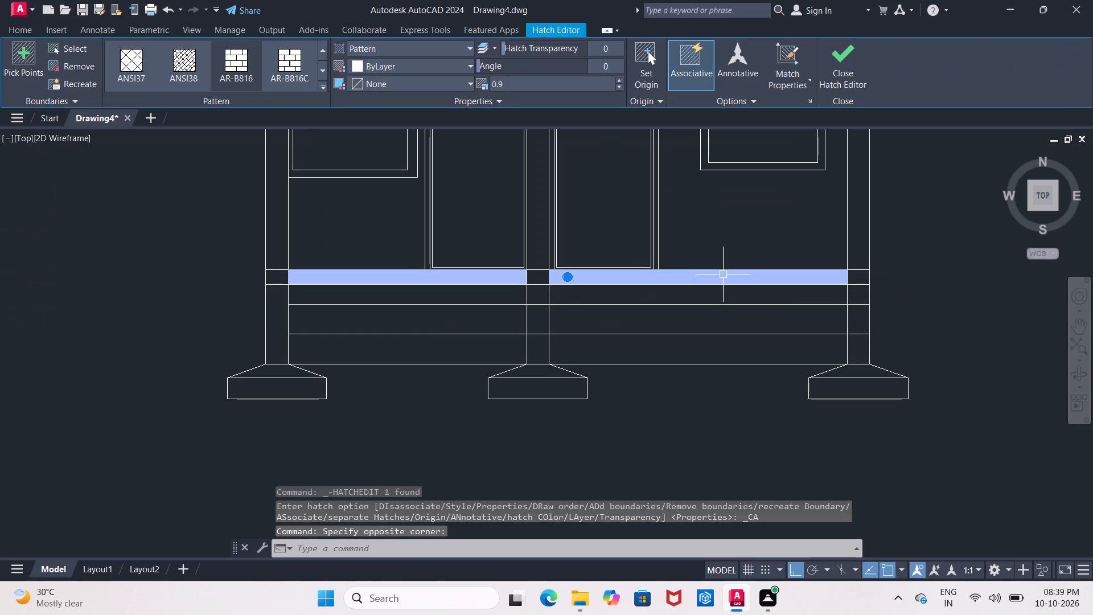
{"action": "key", "text": "Delete"}
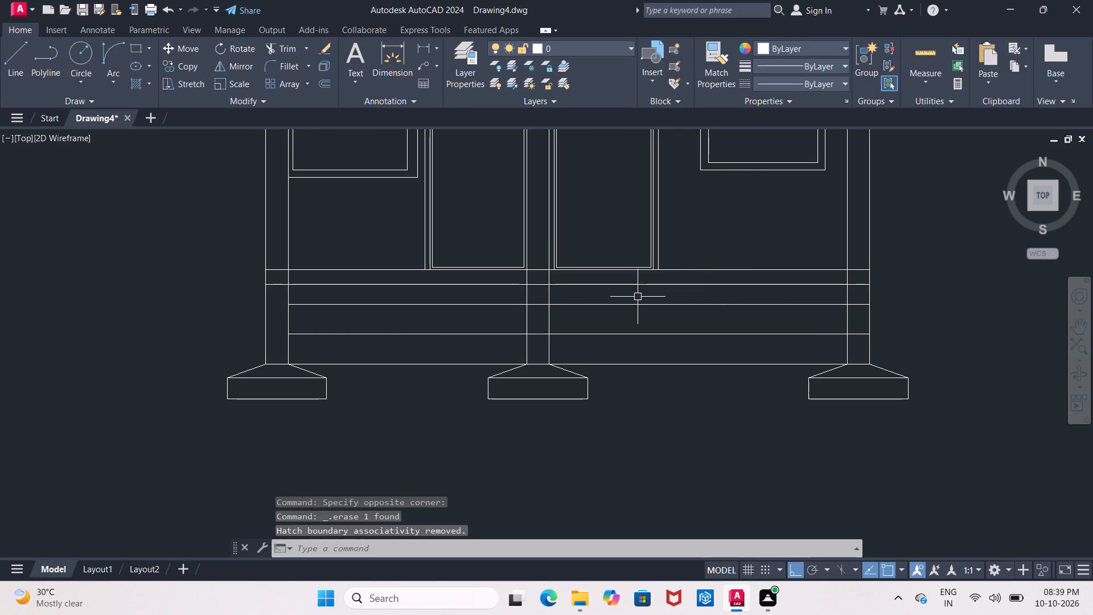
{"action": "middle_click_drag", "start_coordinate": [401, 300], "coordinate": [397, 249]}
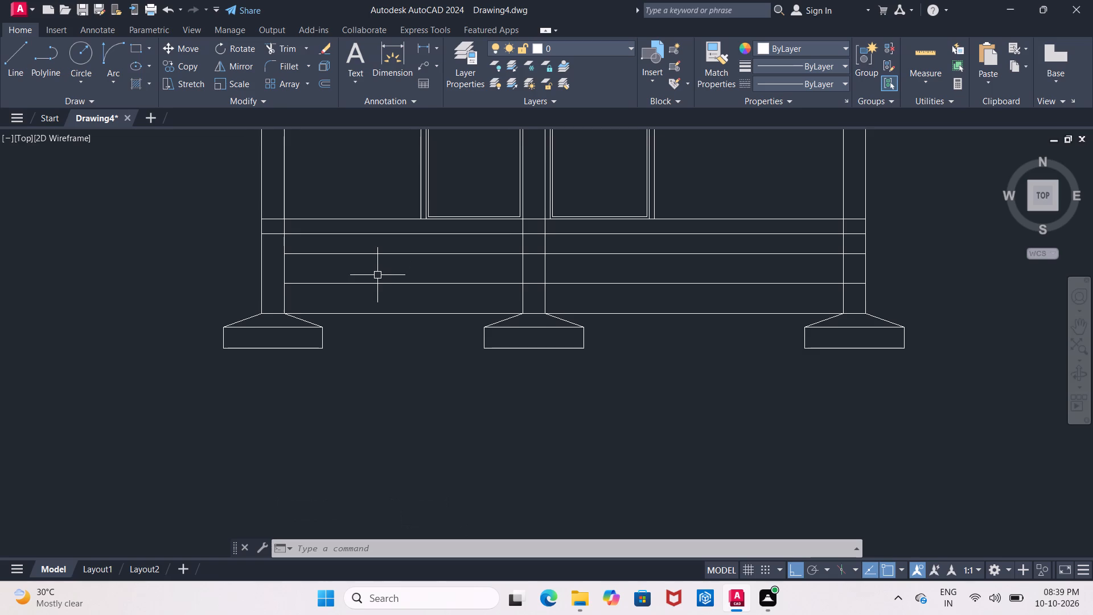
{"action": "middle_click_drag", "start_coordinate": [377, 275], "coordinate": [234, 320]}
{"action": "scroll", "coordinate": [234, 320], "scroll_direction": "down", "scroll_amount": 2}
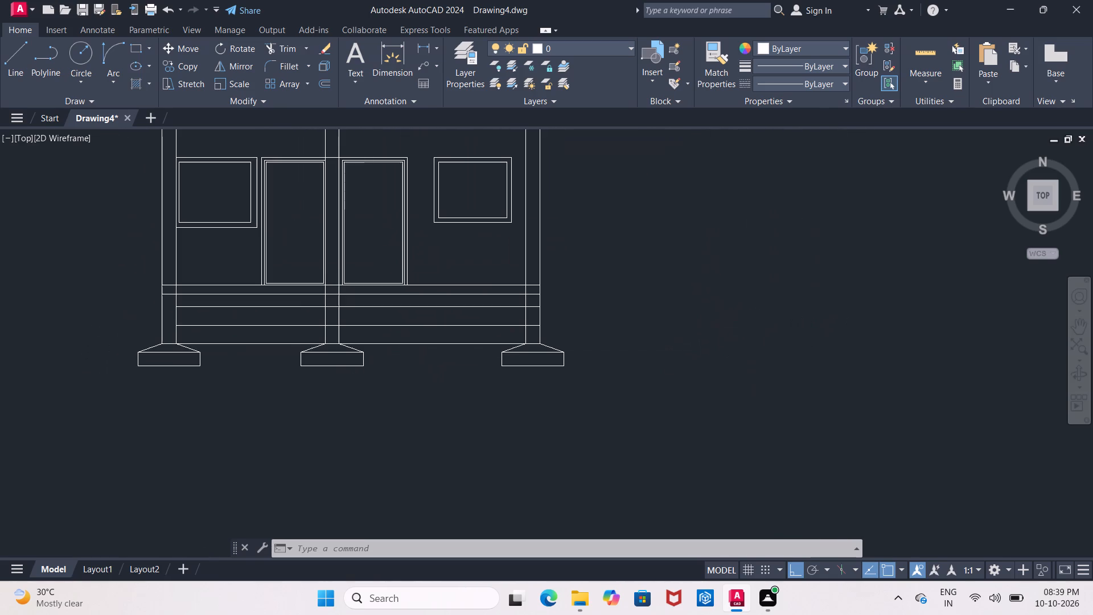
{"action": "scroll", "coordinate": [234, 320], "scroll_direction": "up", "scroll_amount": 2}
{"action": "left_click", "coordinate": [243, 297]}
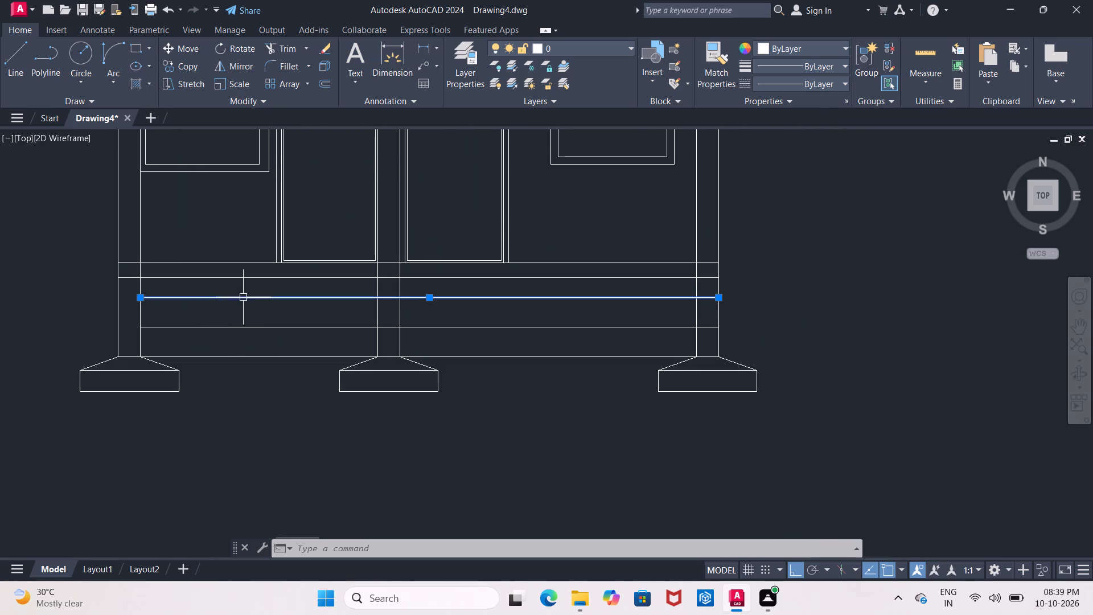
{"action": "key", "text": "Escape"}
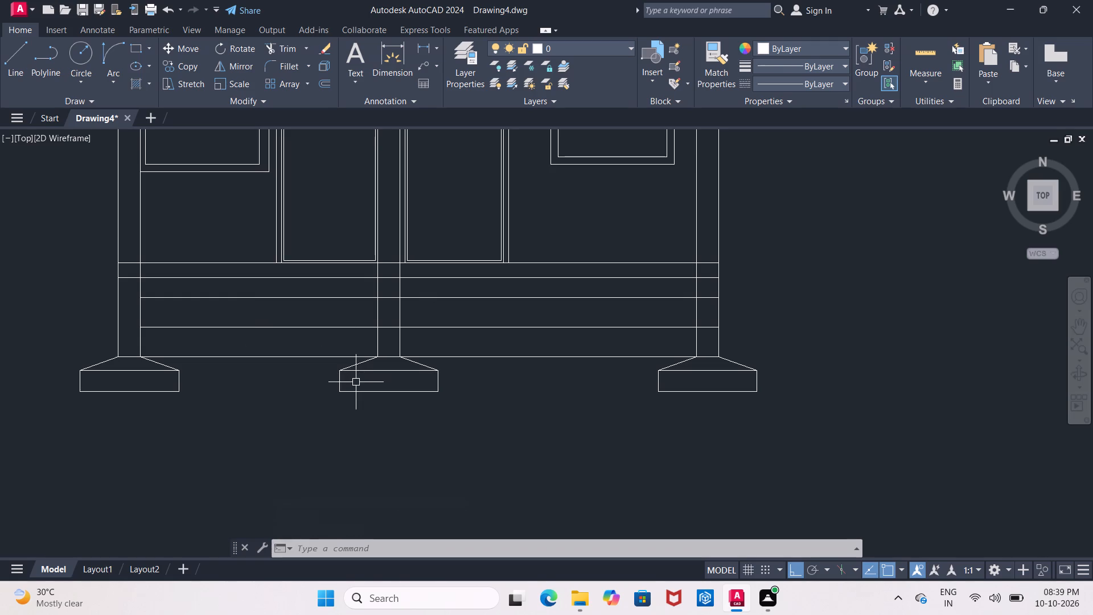
Copy the floor plan's PARKING label to just below the section's west footing, with ortho off.
{"action": "middle_click_drag", "start_coordinate": [304, 420], "coordinate": [341, 411]}
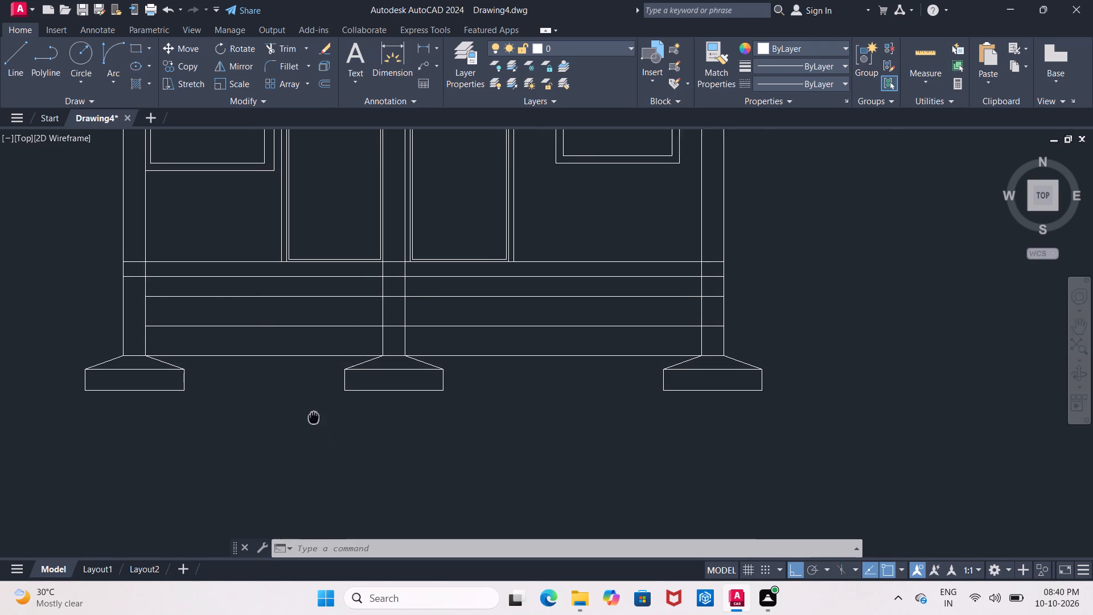
{"action": "middle_click_drag", "start_coordinate": [341, 411], "coordinate": [502, 375]}
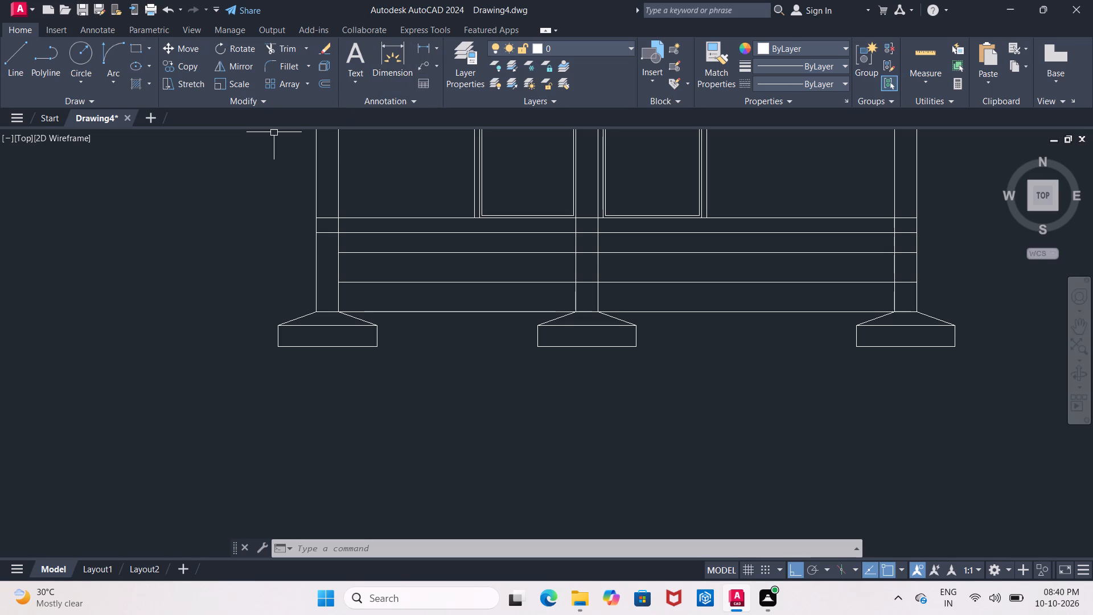
{"action": "scroll", "coordinate": [219, 301], "scroll_direction": "down", "scroll_amount": 2}
{"action": "middle_click_drag", "start_coordinate": [209, 302], "coordinate": [635, 292]}
{"action": "scroll", "coordinate": [209, 302], "scroll_direction": "down", "scroll_amount": 1}
{"action": "scroll", "coordinate": [491, 277], "scroll_direction": "down", "scroll_amount": 1}
{"action": "middle_click_drag", "start_coordinate": [489, 280], "coordinate": [371, 468]}
{"action": "scroll", "coordinate": [383, 317], "scroll_direction": "up", "scroll_amount": 2}
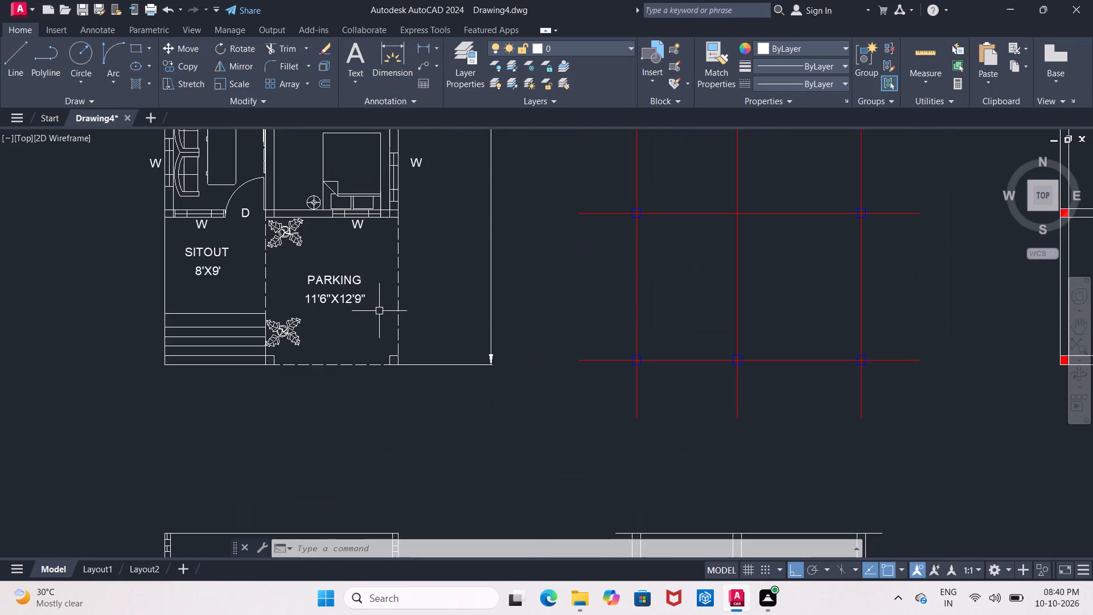
{"action": "left_click", "coordinate": [332, 278]}
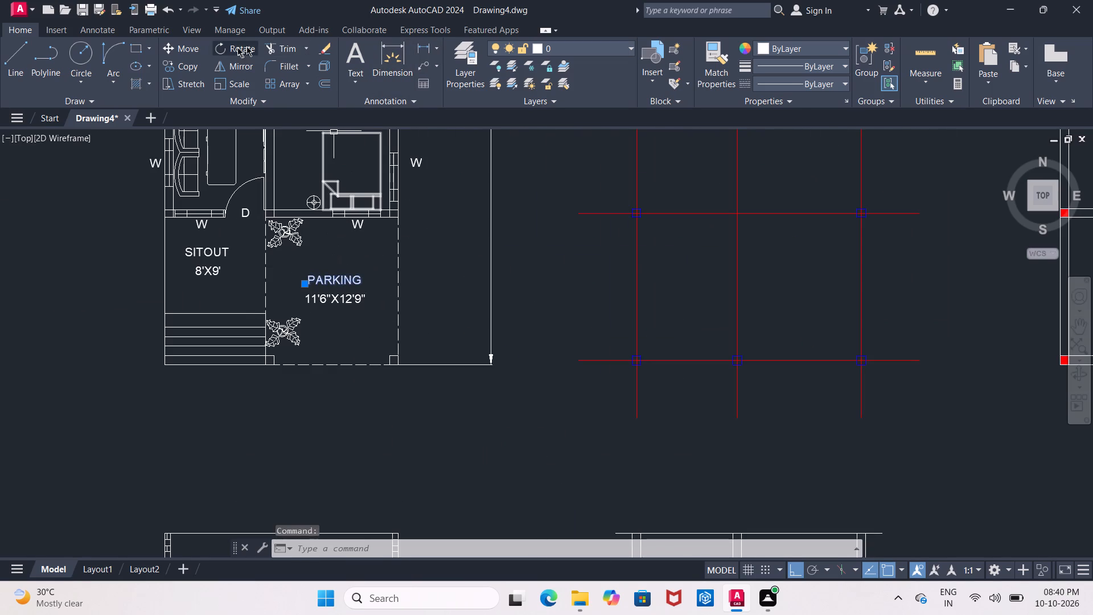
{"action": "left_click", "coordinate": [188, 64]}
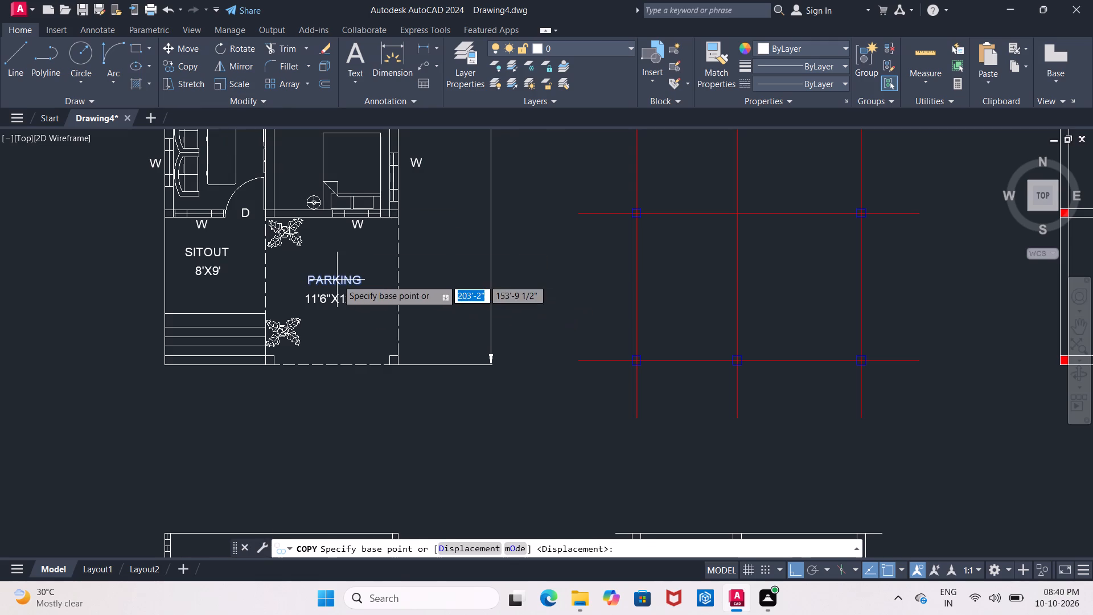
{"action": "left_click", "coordinate": [337, 280]}
{"action": "middle_click_drag", "start_coordinate": [446, 358], "coordinate": [206, 35]}
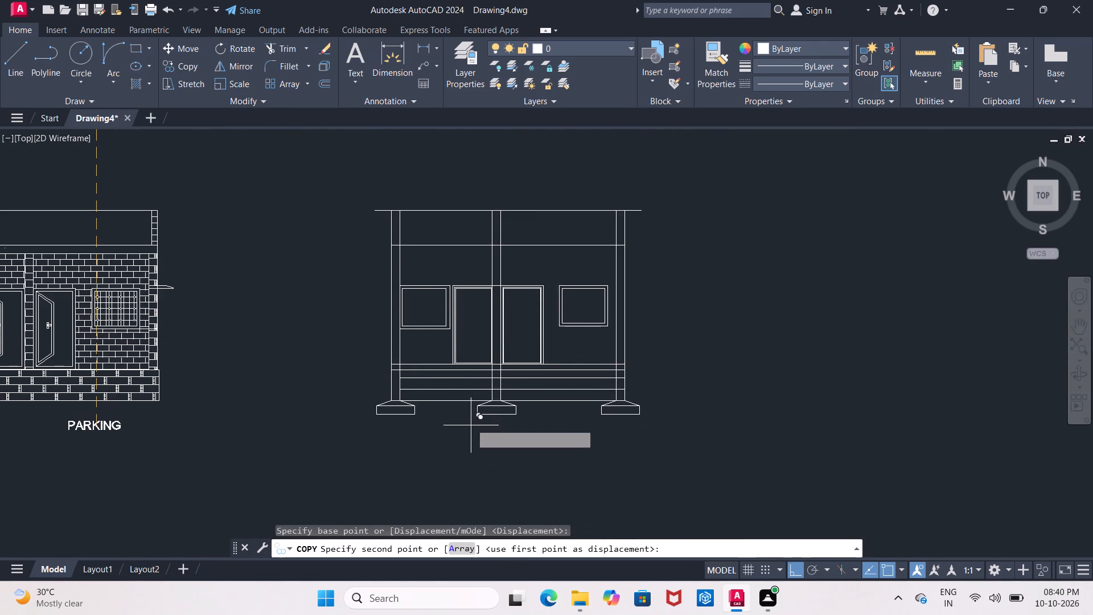
{"action": "left_click", "coordinate": [795, 575]}
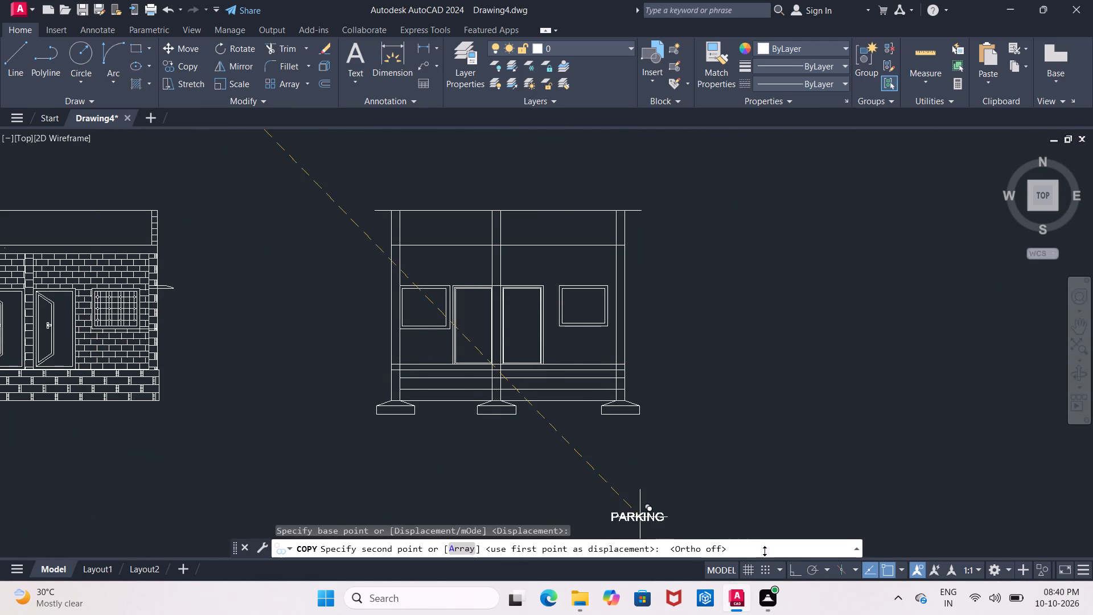
{"action": "scroll", "coordinate": [384, 389], "scroll_direction": "up", "scroll_amount": 2}
{"action": "middle_click_drag", "start_coordinate": [384, 388], "coordinate": [336, 277]}
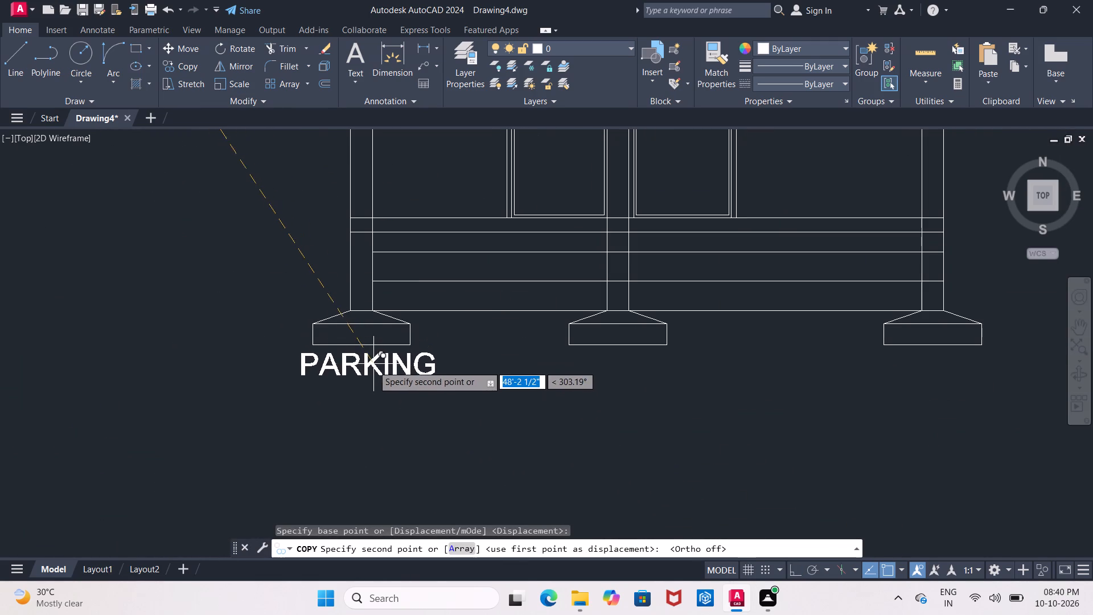
{"action": "left_click", "coordinate": [375, 379]}
Place two more copies of the PARKING label, between the middle and east footings and above the roof line's east end.
{"action": "middle_click_drag", "start_coordinate": [413, 376], "coordinate": [329, 394]}
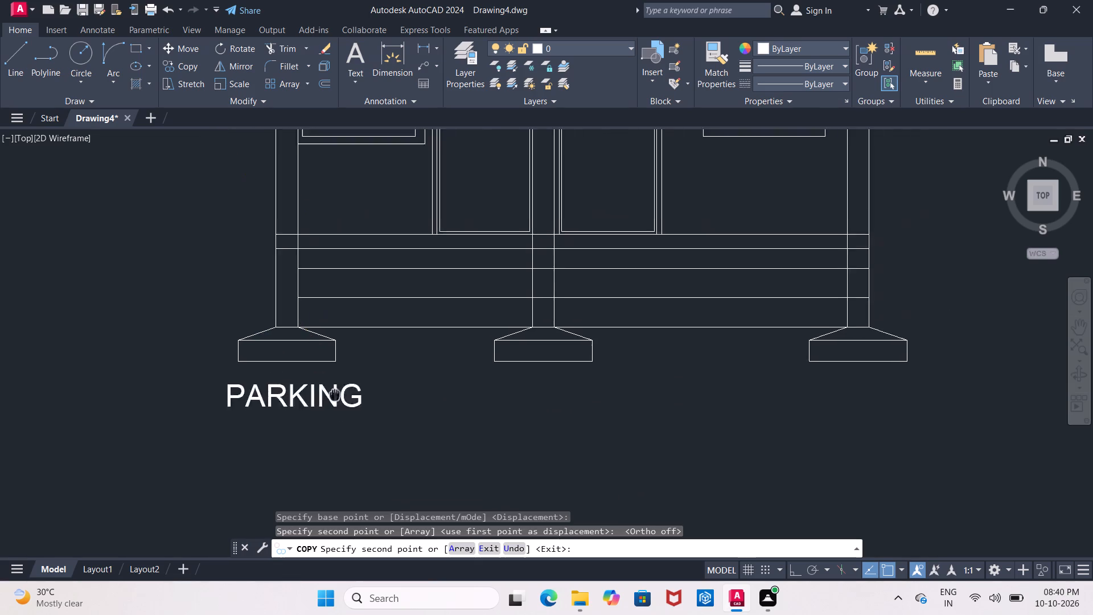
{"action": "middle_click_drag", "start_coordinate": [329, 394], "coordinate": [224, 412]}
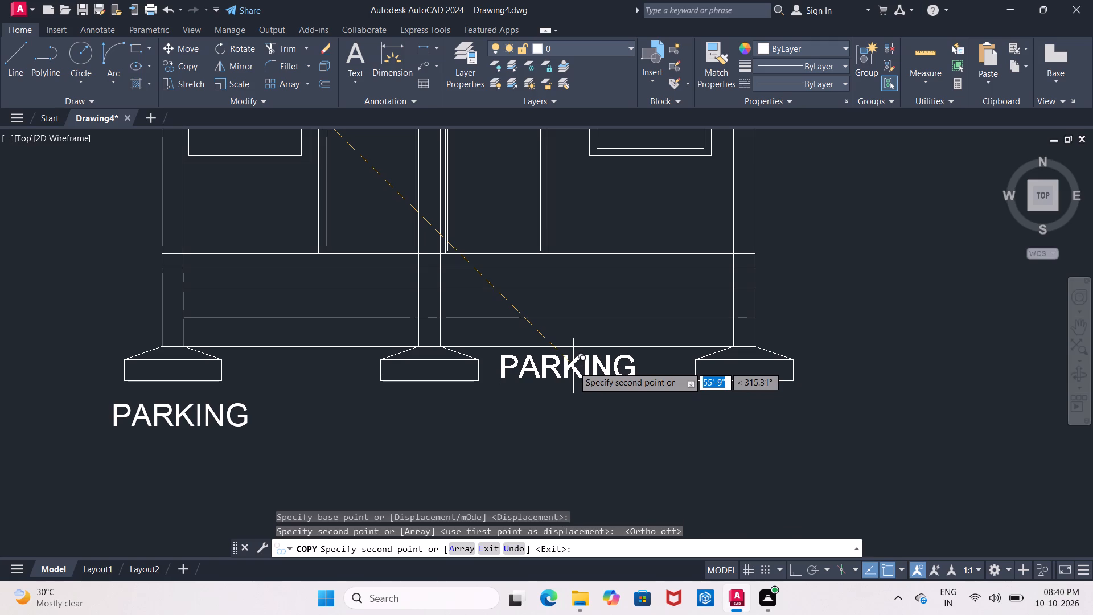
{"action": "left_click", "coordinate": [573, 366]}
{"action": "middle_click_drag", "start_coordinate": [568, 367], "coordinate": [435, 383]}
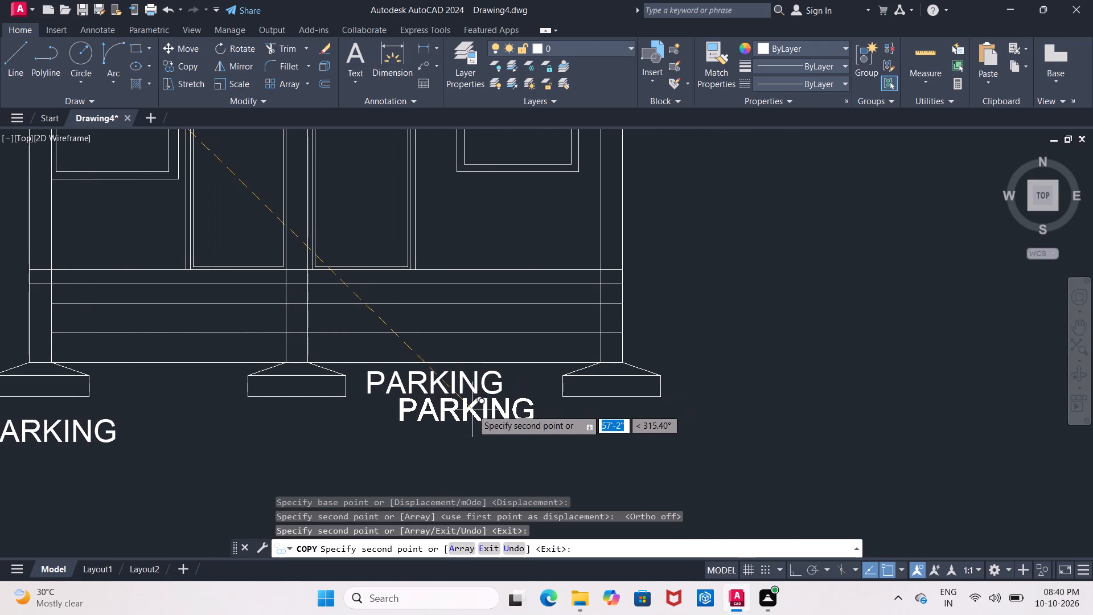
{"action": "middle_click_drag", "start_coordinate": [472, 409], "coordinate": [405, 449]}
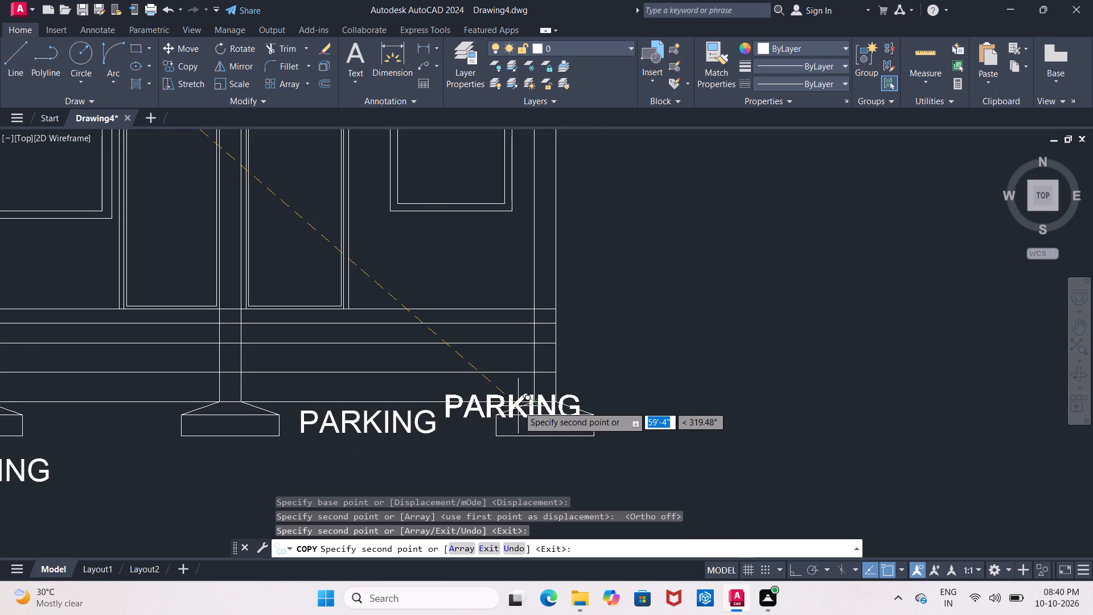
{"action": "scroll", "coordinate": [510, 422], "scroll_direction": "down", "scroll_amount": 1}
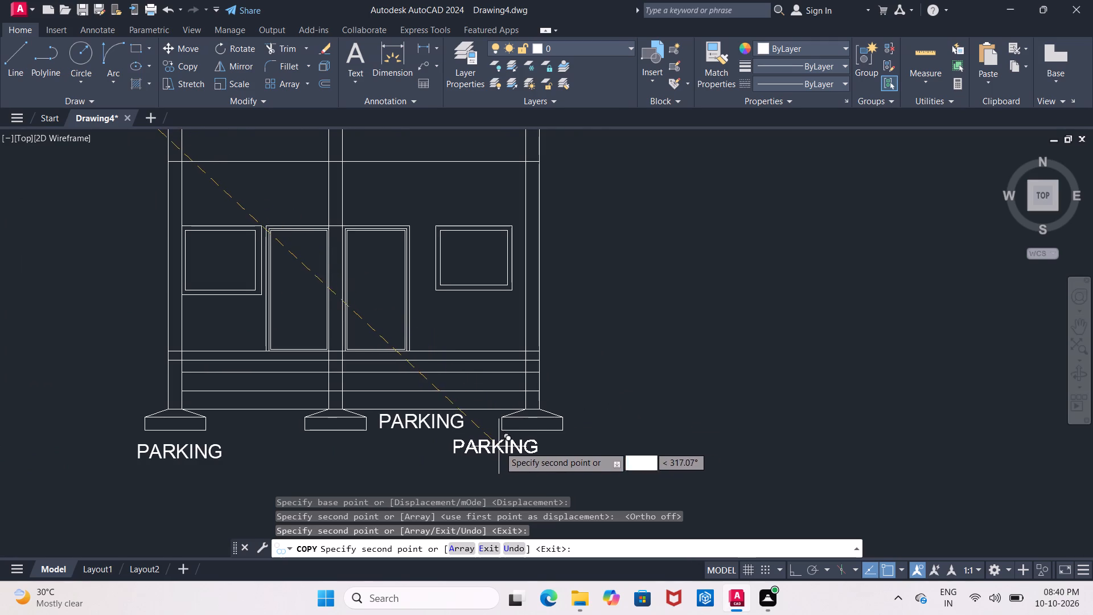
{"action": "middle_click_drag", "start_coordinate": [499, 446], "coordinate": [503, 475]}
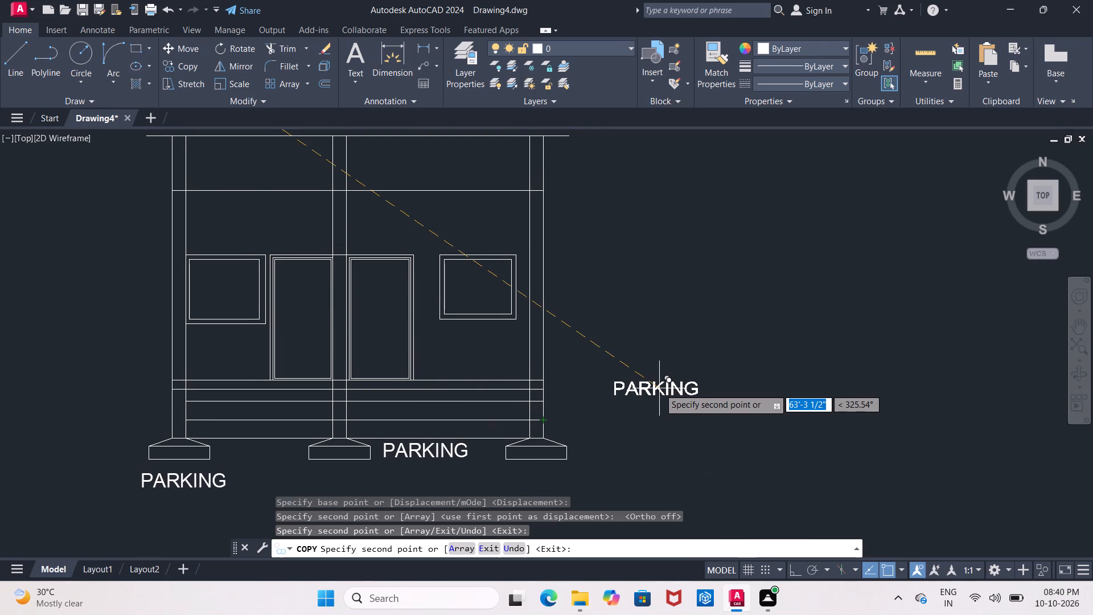
{"action": "middle_click_drag", "start_coordinate": [656, 380], "coordinate": [615, 491]}
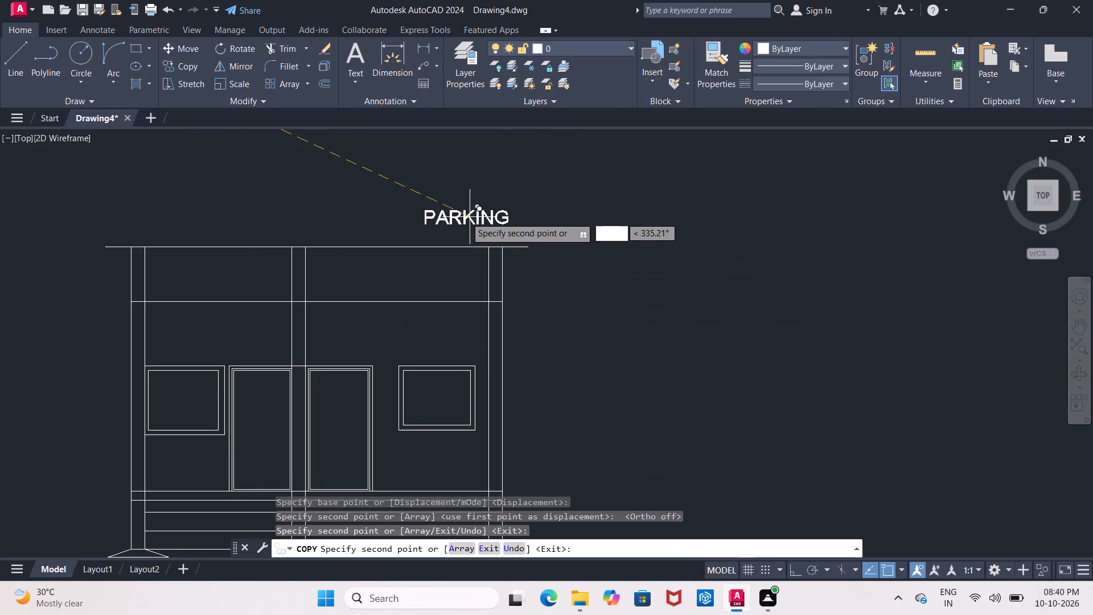
{"action": "left_click", "coordinate": [460, 219]}
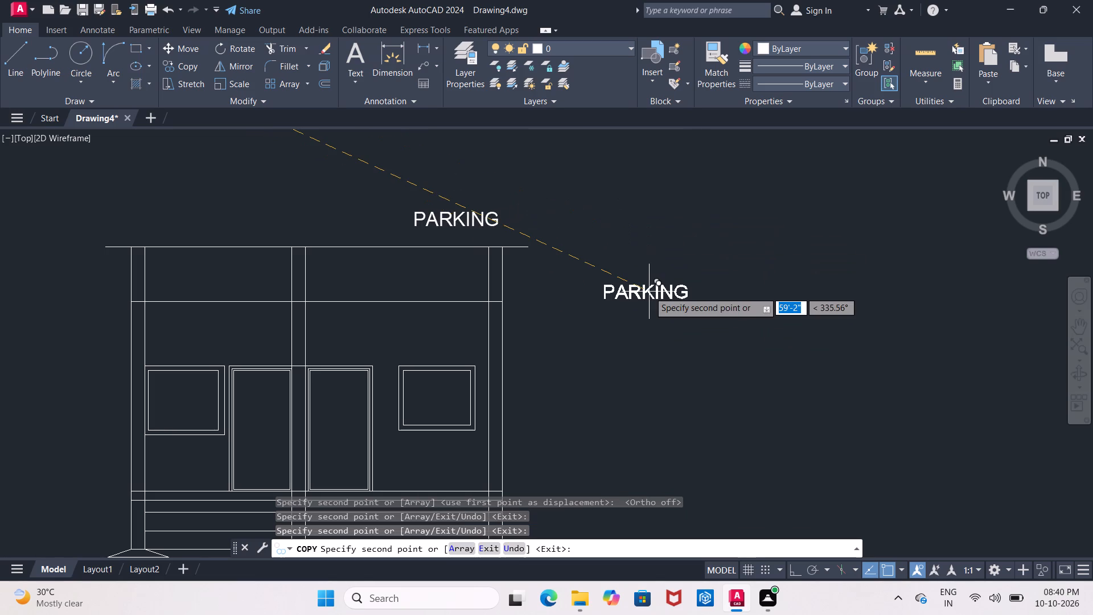
{"action": "key", "text": "Escape"}
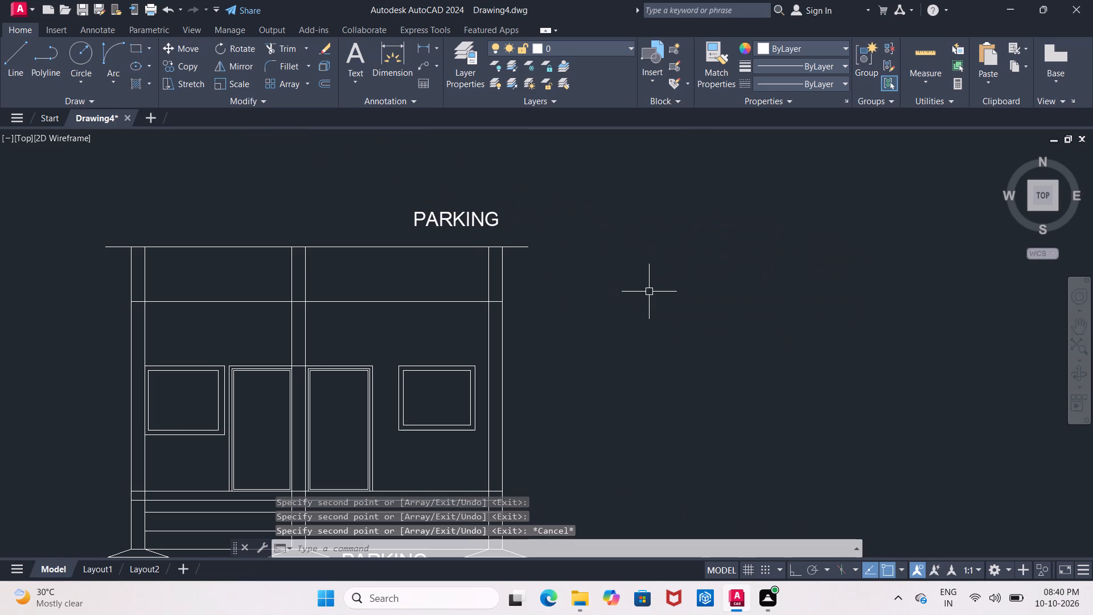
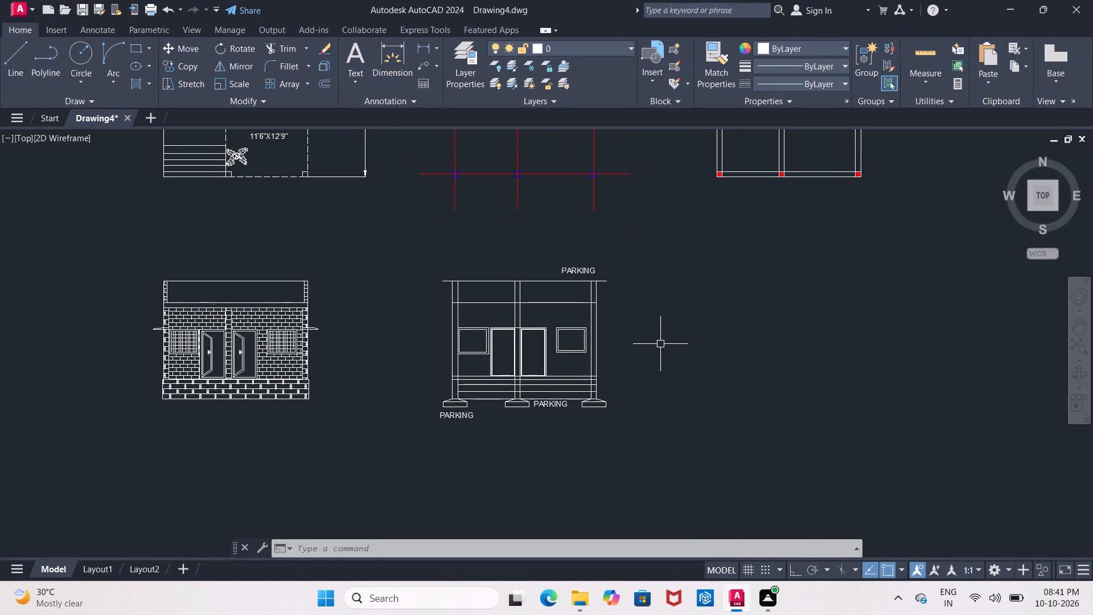
Trim the column lines above the lower roof line in the section, keeping only the left column's outer line.
{"action": "scroll", "coordinate": [384, 330], "scroll_direction": "up", "scroll_amount": 1}
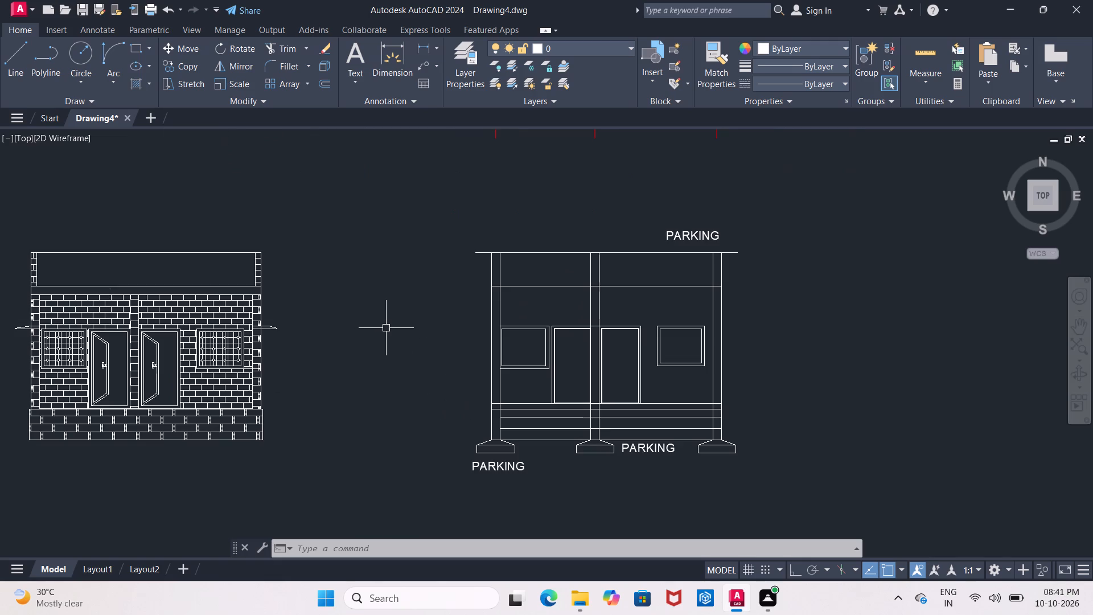
{"action": "middle_click_drag", "start_coordinate": [397, 322], "coordinate": [376, 322]}
{"action": "scroll", "coordinate": [443, 280], "scroll_direction": "up", "scroll_amount": 2}
{"action": "middle_click_drag", "start_coordinate": [435, 281], "coordinate": [364, 294]}
{"action": "key", "text": "Escape"}
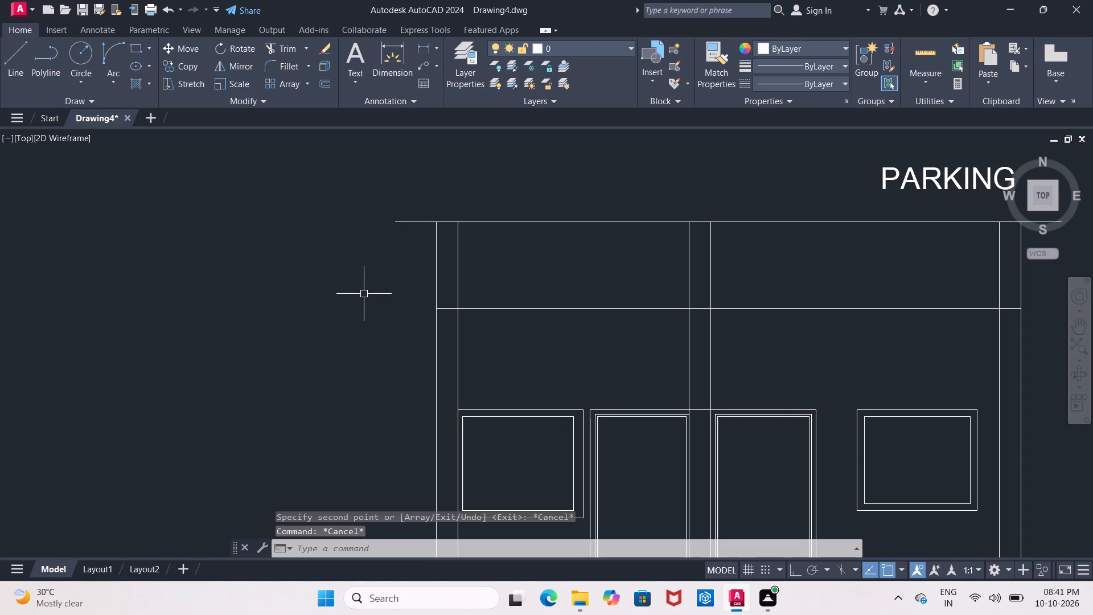
{"action": "scroll", "coordinate": [383, 301], "scroll_direction": "down", "scroll_amount": 2}
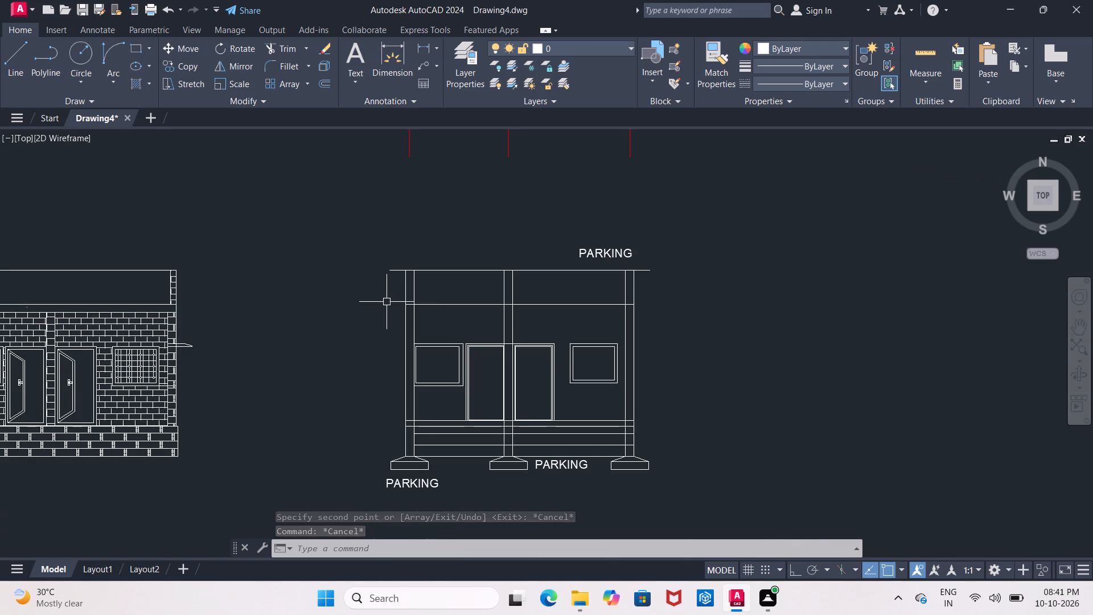
{"action": "scroll", "coordinate": [387, 302], "scroll_direction": "up", "scroll_amount": 1}
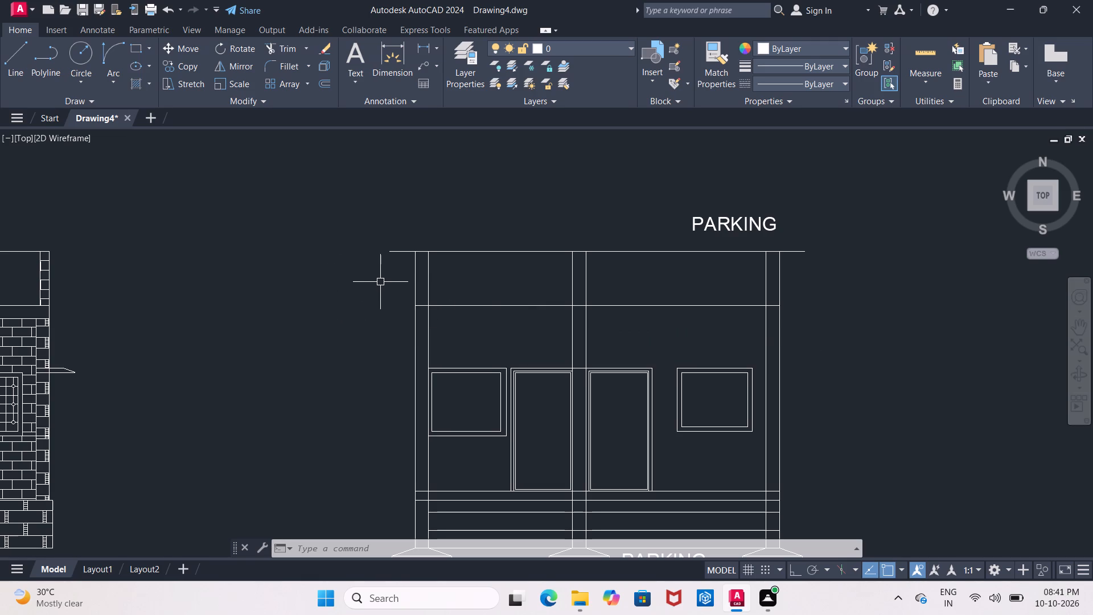
{"action": "type", "text": "tr"}
{"action": "key", "text": "Return"}
{"action": "key", "text": "Return"}
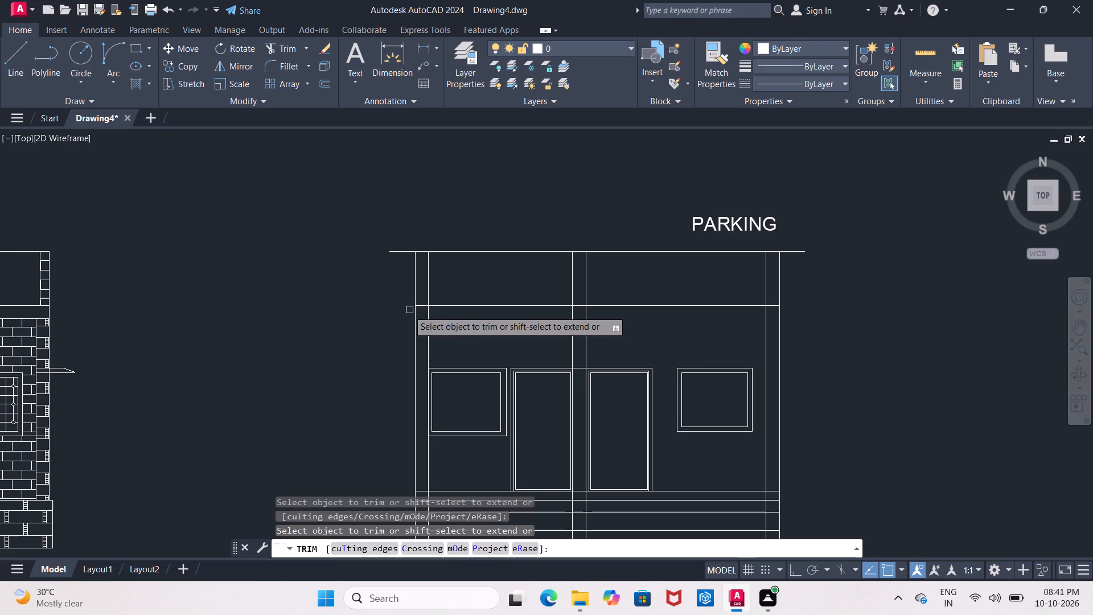
{"action": "left_click", "coordinate": [430, 293]}
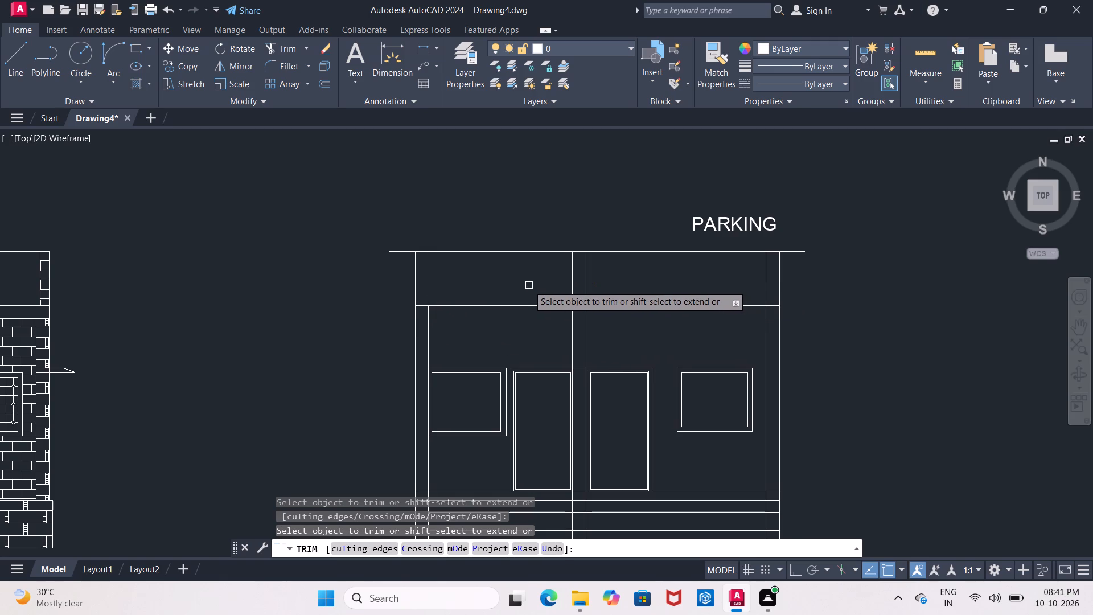
{"action": "left_click_drag", "start_coordinate": [528, 285], "coordinate": [799, 295]}
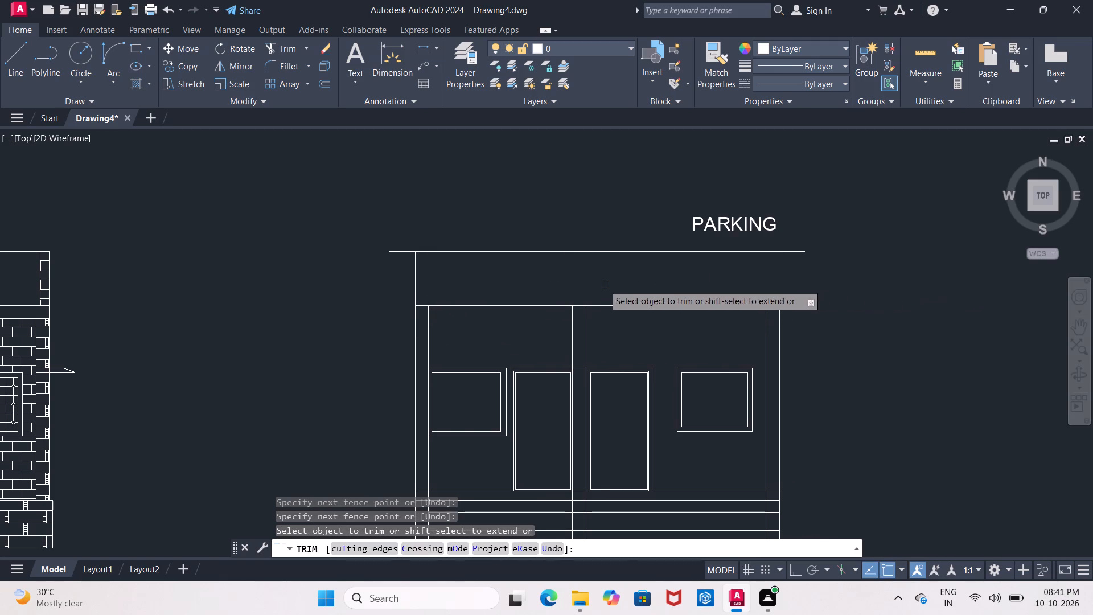
{"action": "middle_click_drag", "start_coordinate": [592, 285], "coordinate": [705, 276]}
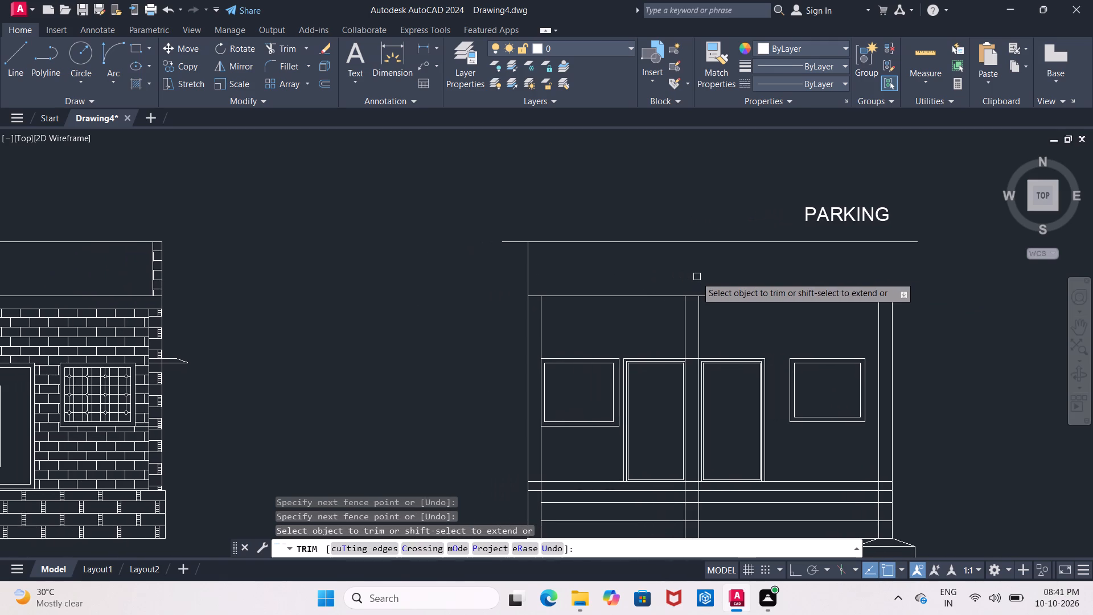
{"action": "middle_click_drag", "start_coordinate": [646, 275], "coordinate": [616, 282]}
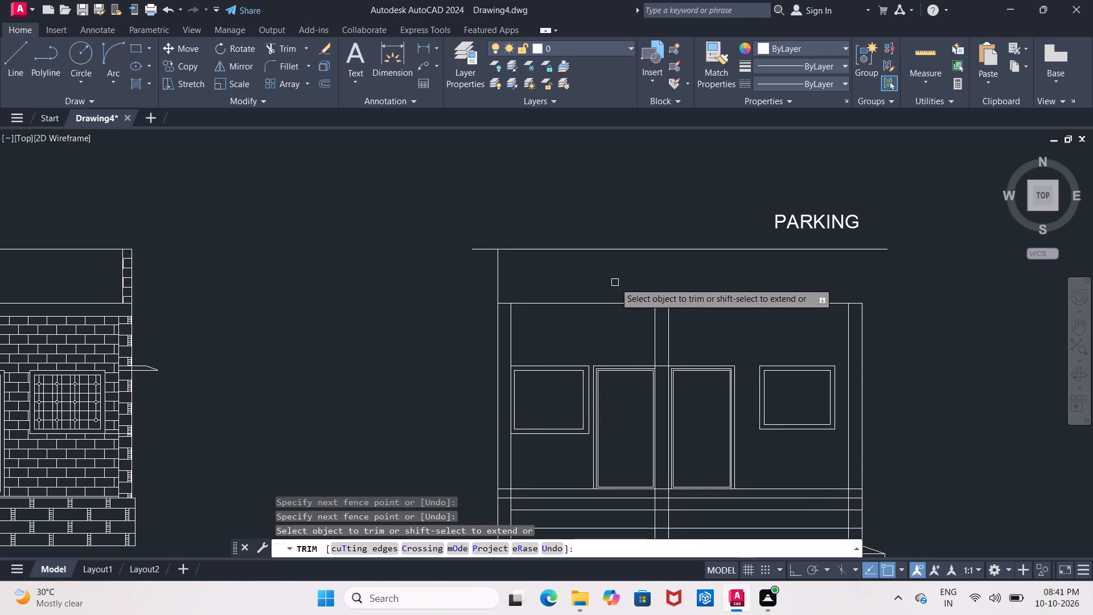
{"action": "key", "text": "Escape"}
Offset the section's lower roof line 9" upward to form the slab thickness.
{"action": "key", "text": "o"}
{"action": "key", "text": "Return"}
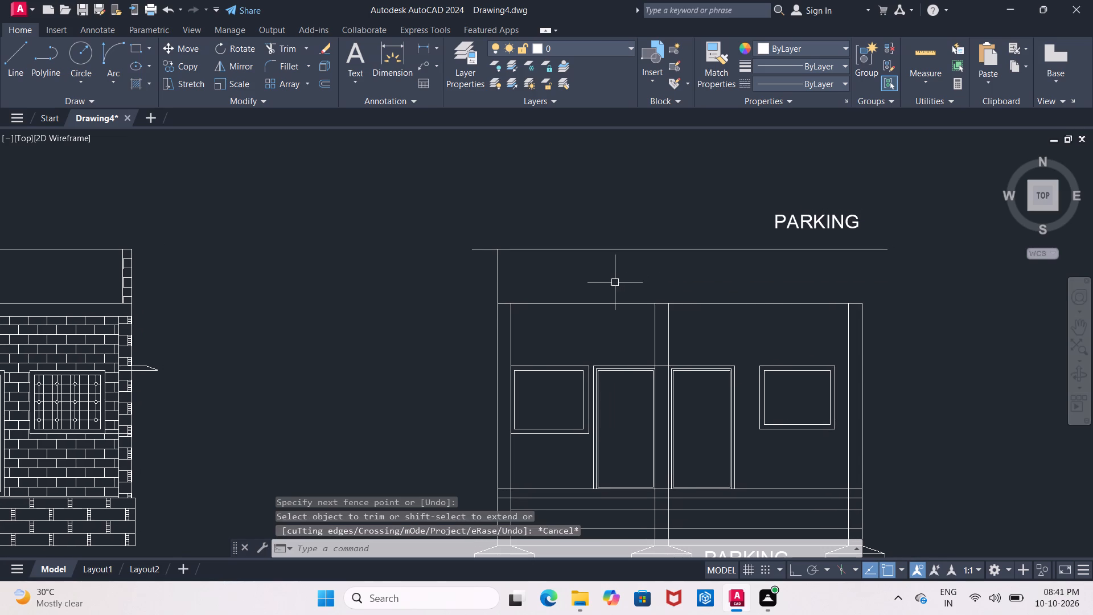
{"action": "key", "text": "9"}
{"action": "key", "text": "shift+quotedbl"}
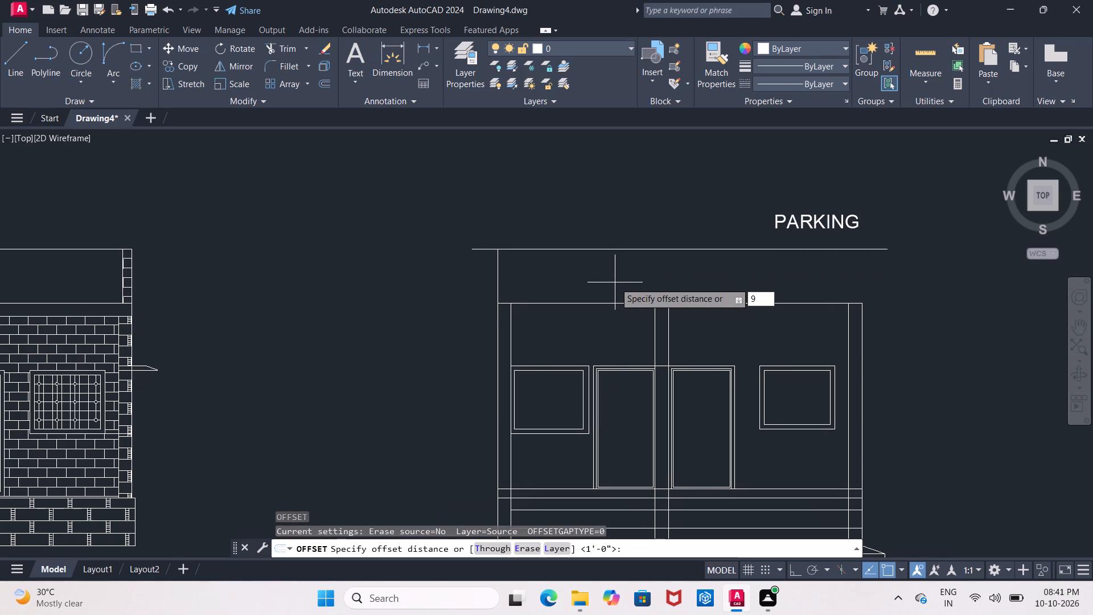
{"action": "key", "text": "Return"}
{"action": "left_click", "coordinate": [628, 304]}
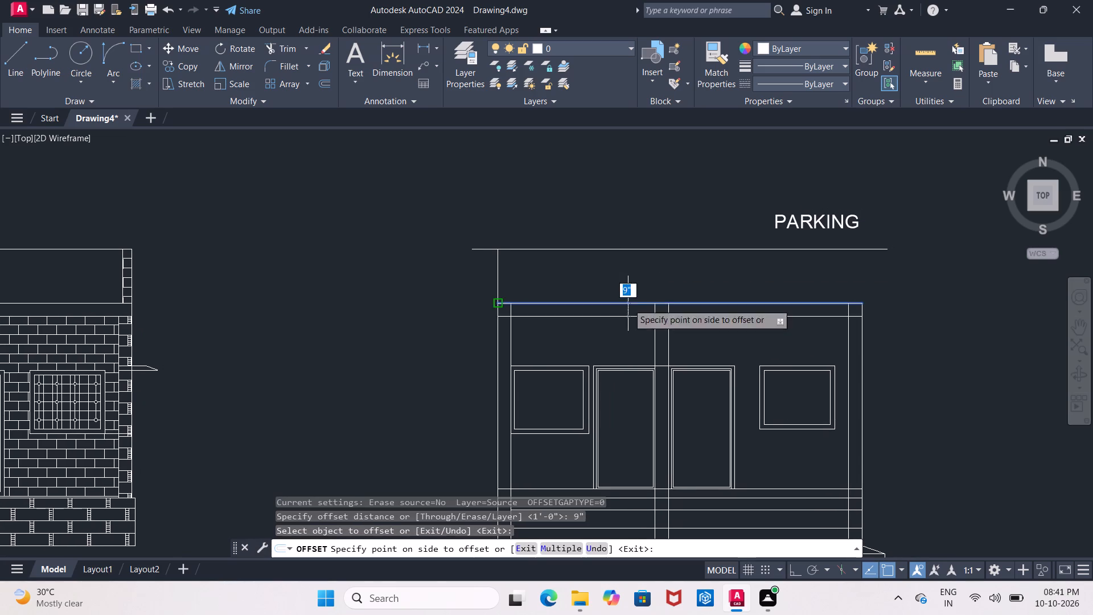
{"action": "left_click", "coordinate": [640, 280]}
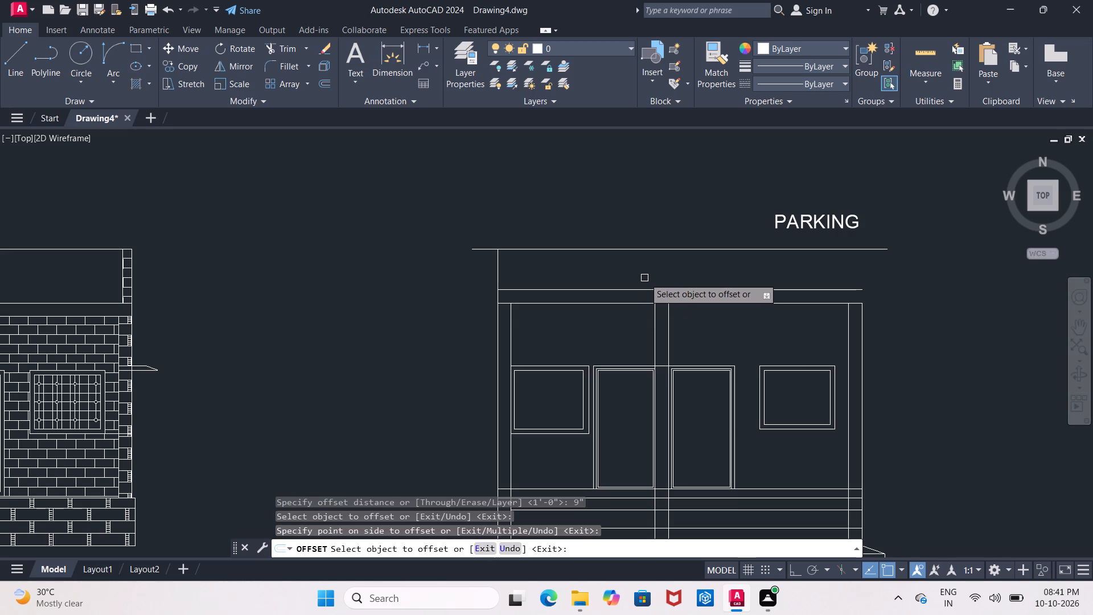
{"action": "key", "text": "Escape"}
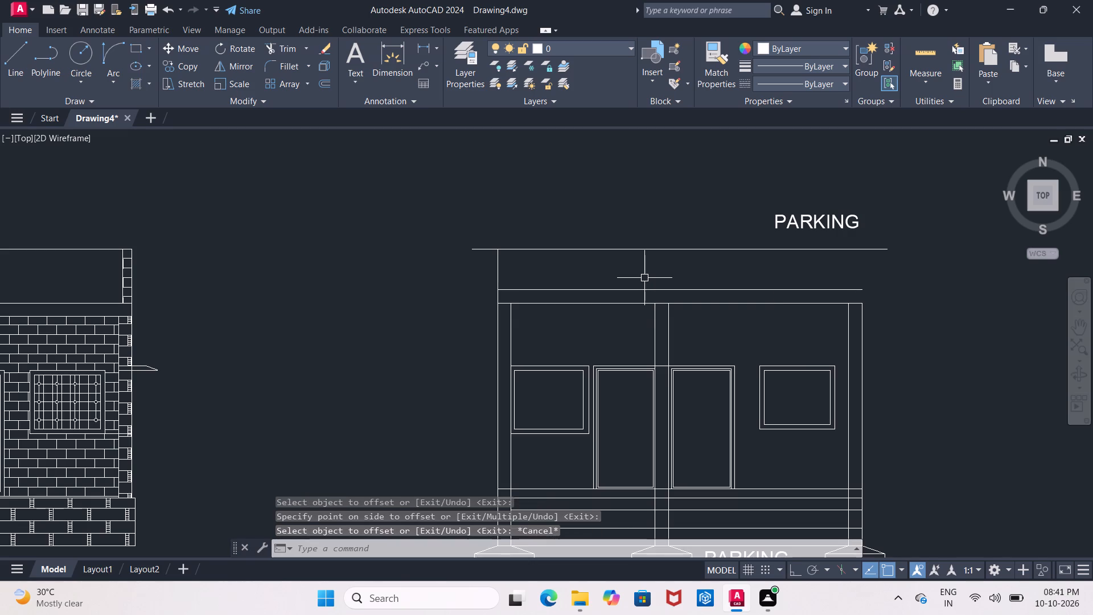
{"action": "key", "text": "Escape"}
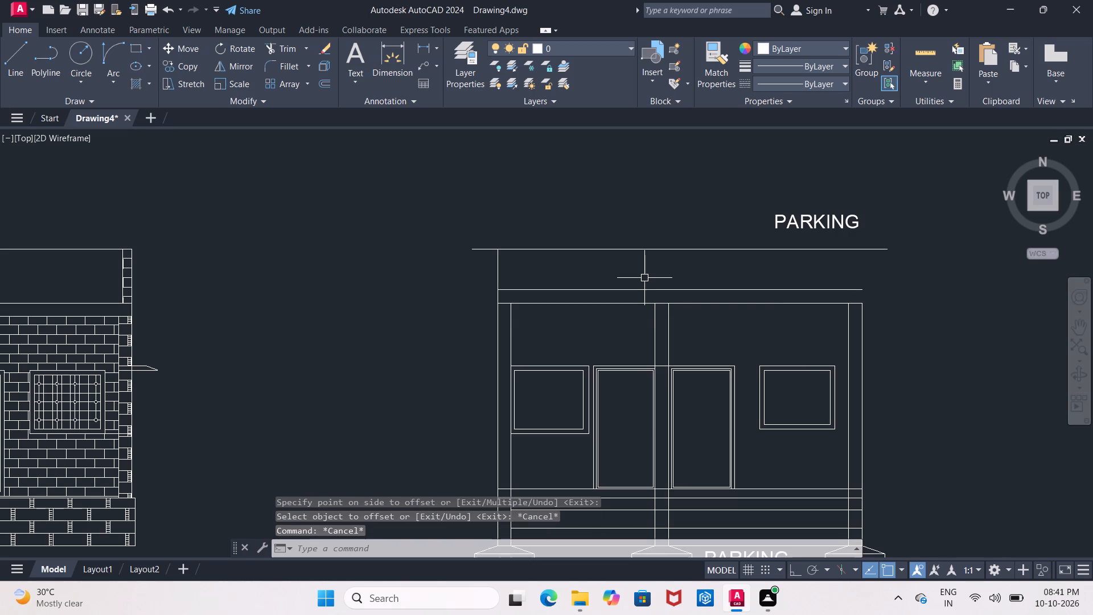
Extend the left column's inner line and both right column lines up to the section's topmost horizontal line.
{"action": "type", "text": "ex"}
{"action": "key", "text": "Return"}
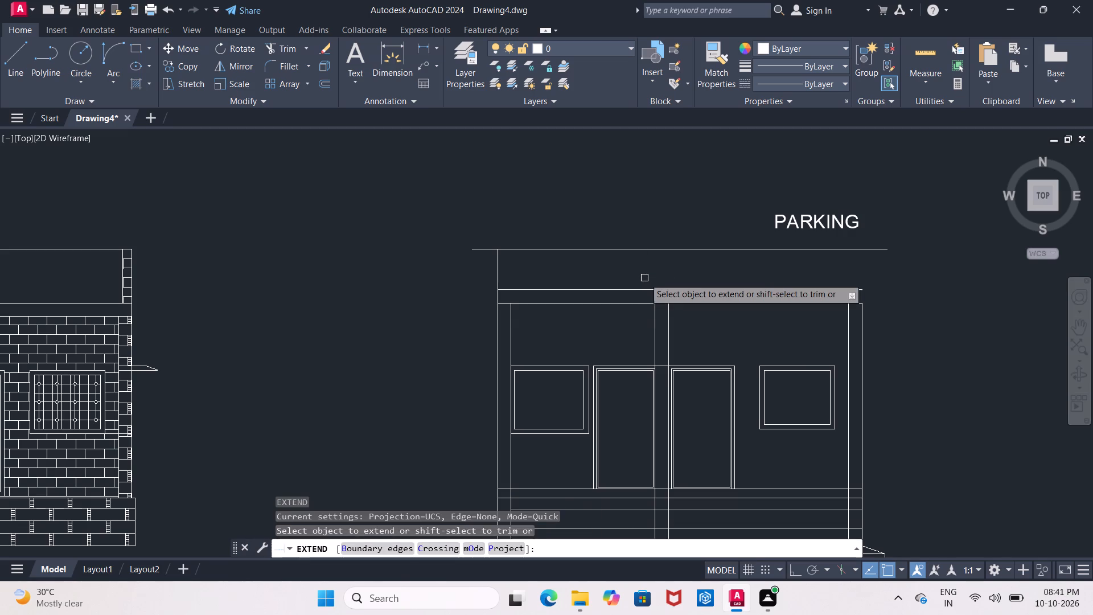
{"action": "scroll", "coordinate": [525, 323], "scroll_direction": "up", "scroll_amount": 2}
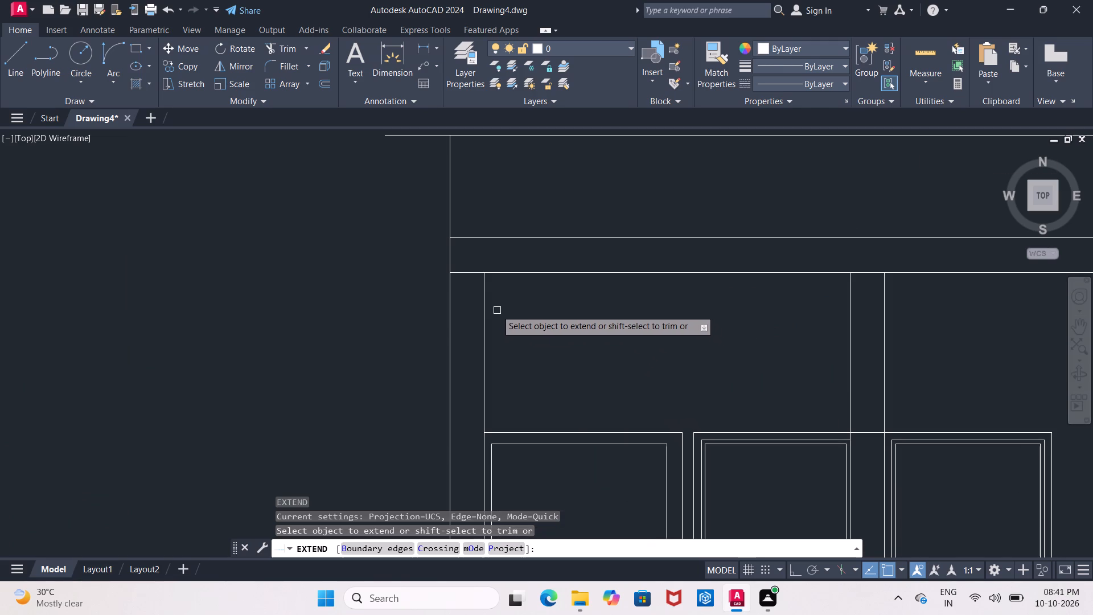
{"action": "left_click", "coordinate": [481, 306]}
{"action": "left_click", "coordinate": [485, 267]}
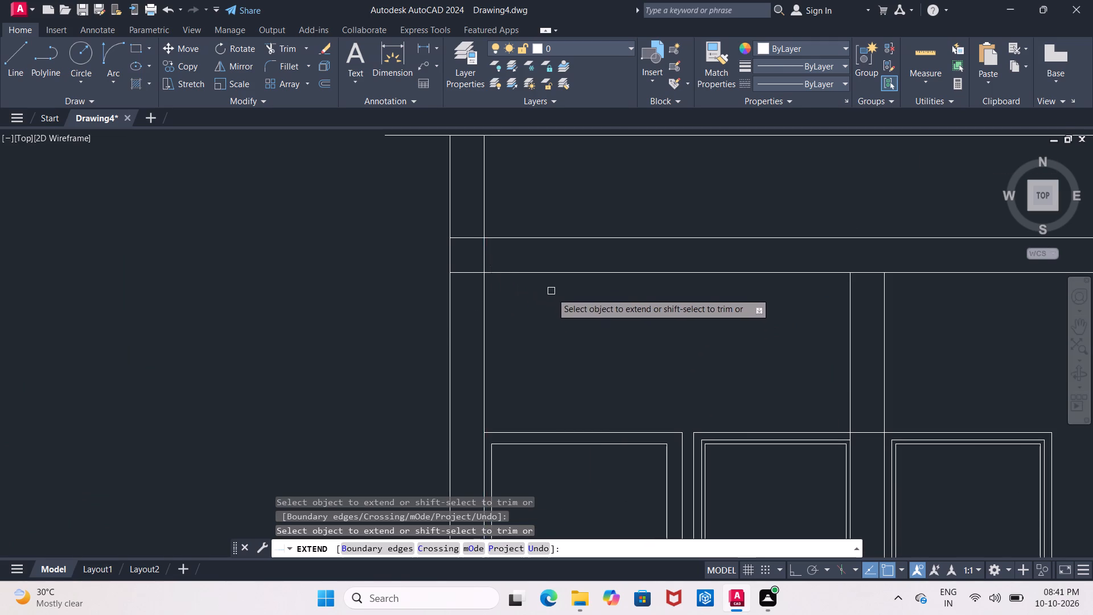
{"action": "scroll", "coordinate": [552, 297], "scroll_direction": "down", "scroll_amount": 2}
{"action": "middle_click_drag", "start_coordinate": [548, 314], "coordinate": [334, 276]}
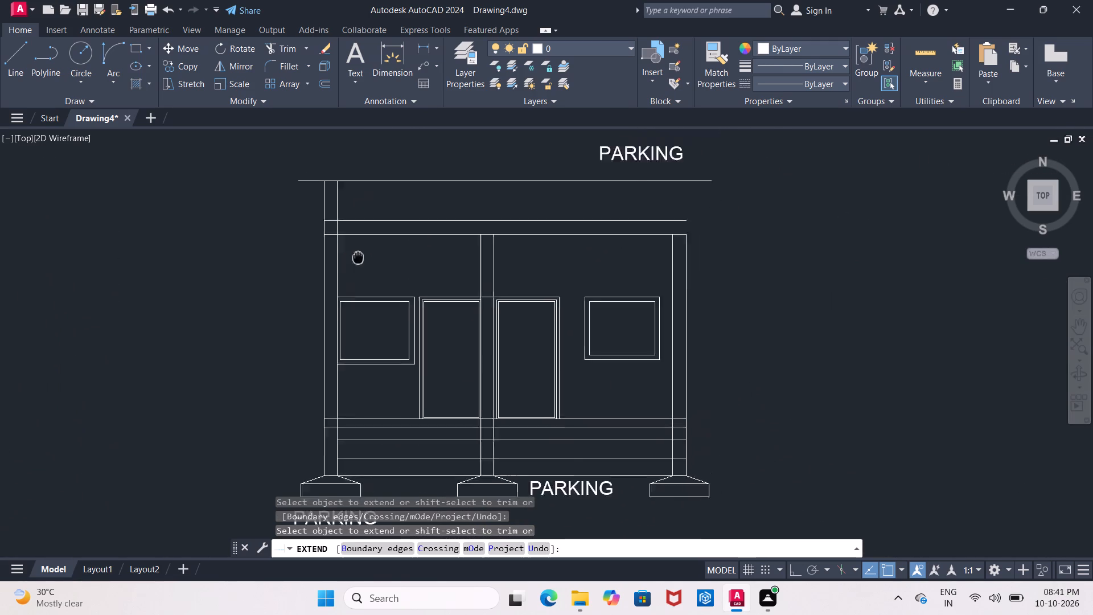
{"action": "middle_click_drag", "start_coordinate": [334, 276], "coordinate": [301, 311]}
{"action": "left_click", "coordinate": [611, 313]}
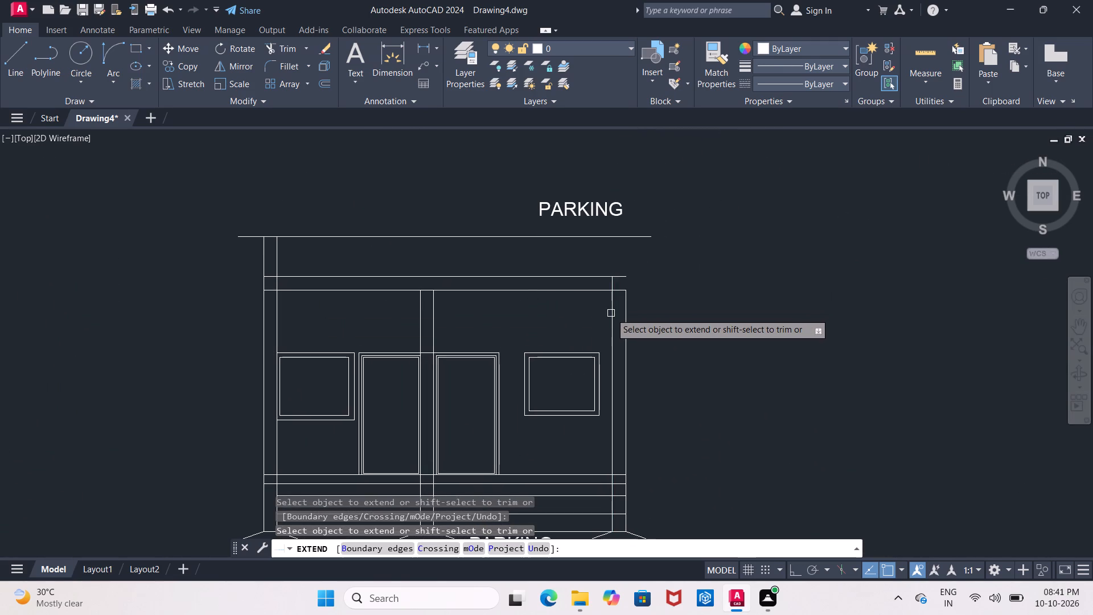
{"action": "left_click", "coordinate": [625, 314]}
{"action": "left_click", "coordinate": [629, 296]}
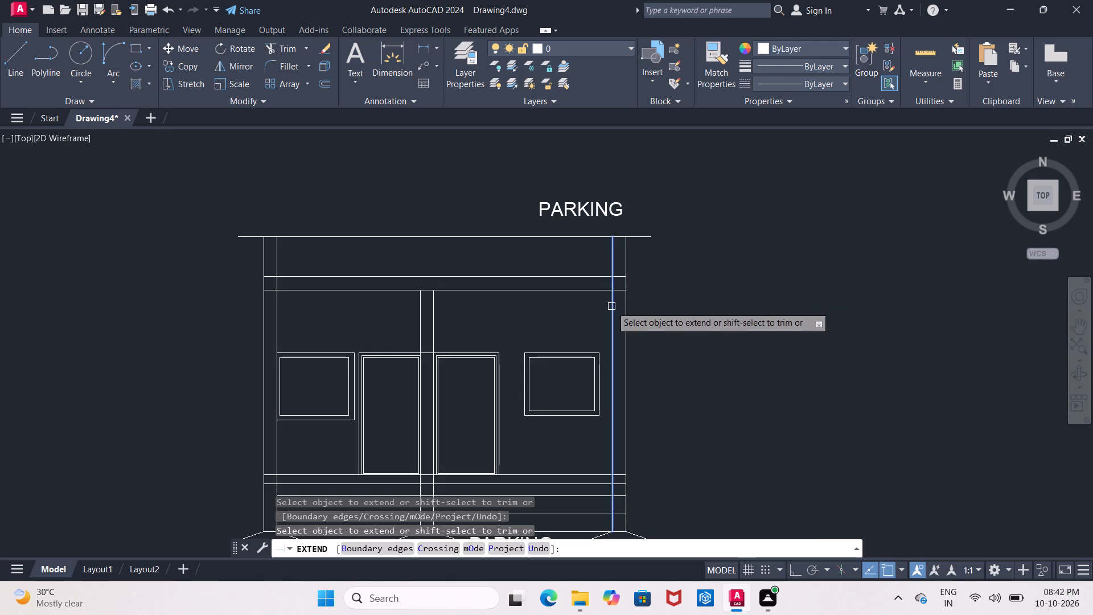
{"action": "left_click", "coordinate": [611, 306]}
{"action": "key", "text": "Escape"}
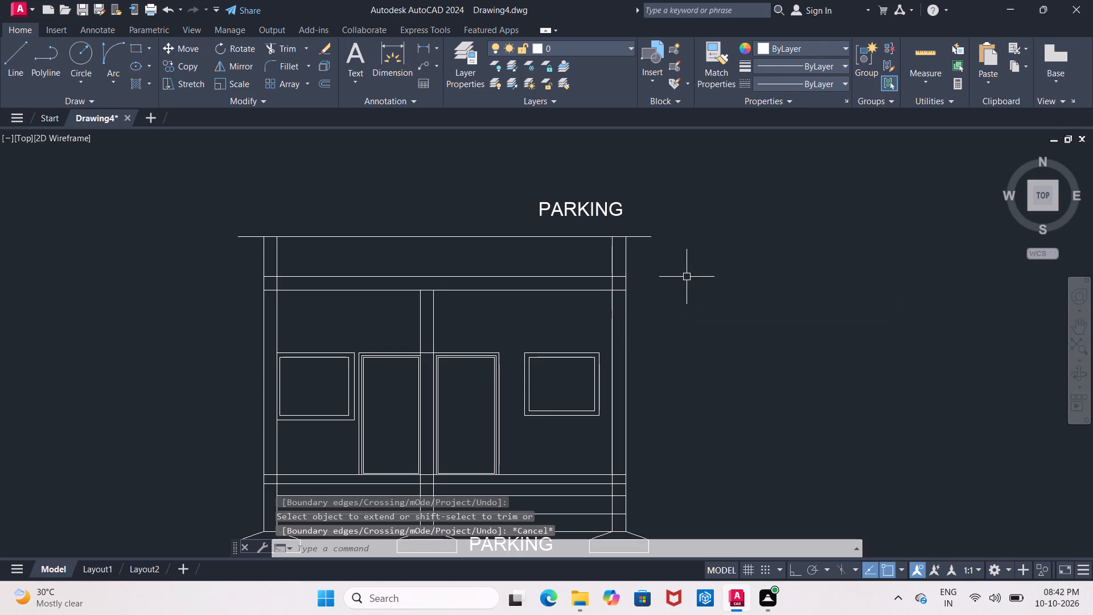
Trim the topmost horizontal line between the two outer columns and its overhangs beyond them, leaving only the parapet caps.
{"action": "middle_click_drag", "start_coordinate": [428, 224], "coordinate": [542, 261]}
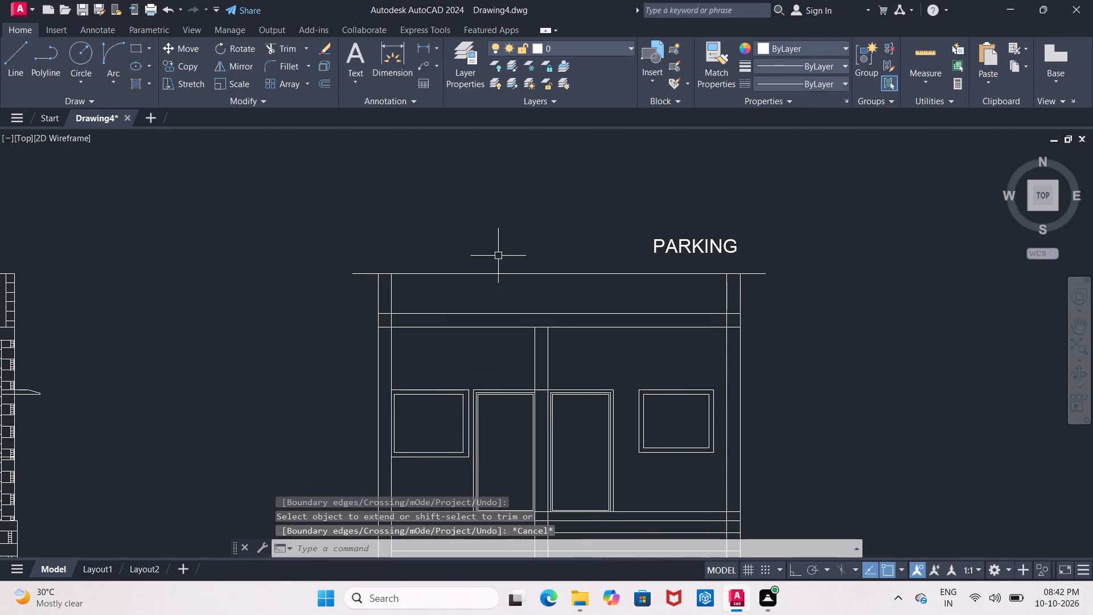
{"action": "scroll", "coordinate": [495, 257], "scroll_direction": "up", "scroll_amount": 1}
{"action": "middle_click_drag", "start_coordinate": [495, 257], "coordinate": [501, 240]}
{"action": "key", "text": "Escape"}
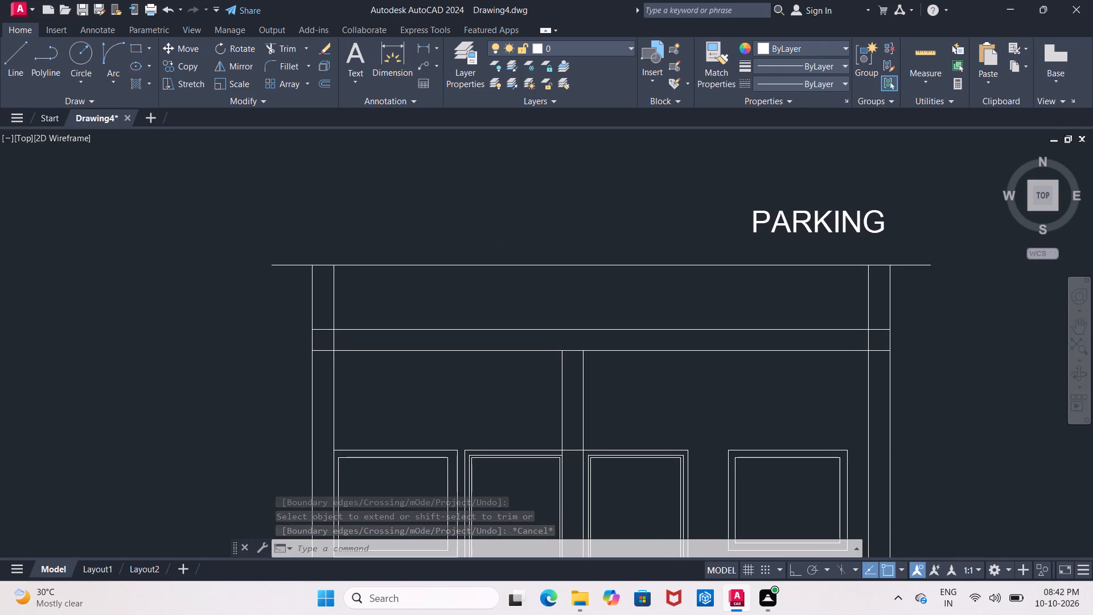
{"action": "type", "text": "tr"}
{"action": "key", "text": "Return"}
{"action": "key", "text": "Return"}
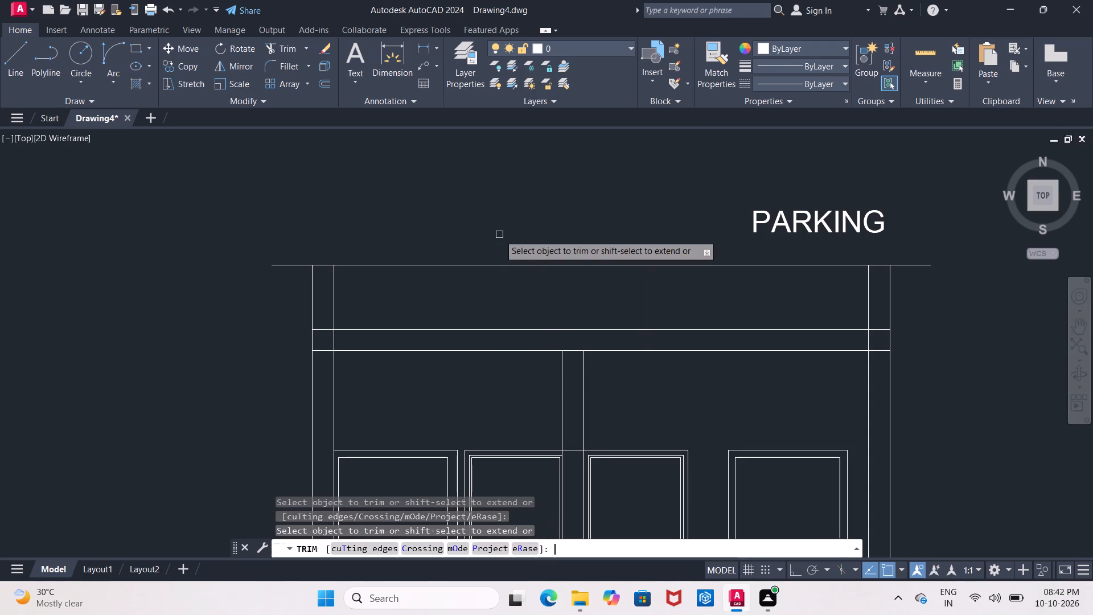
{"action": "left_click_drag", "start_coordinate": [489, 211], "coordinate": [513, 288]}
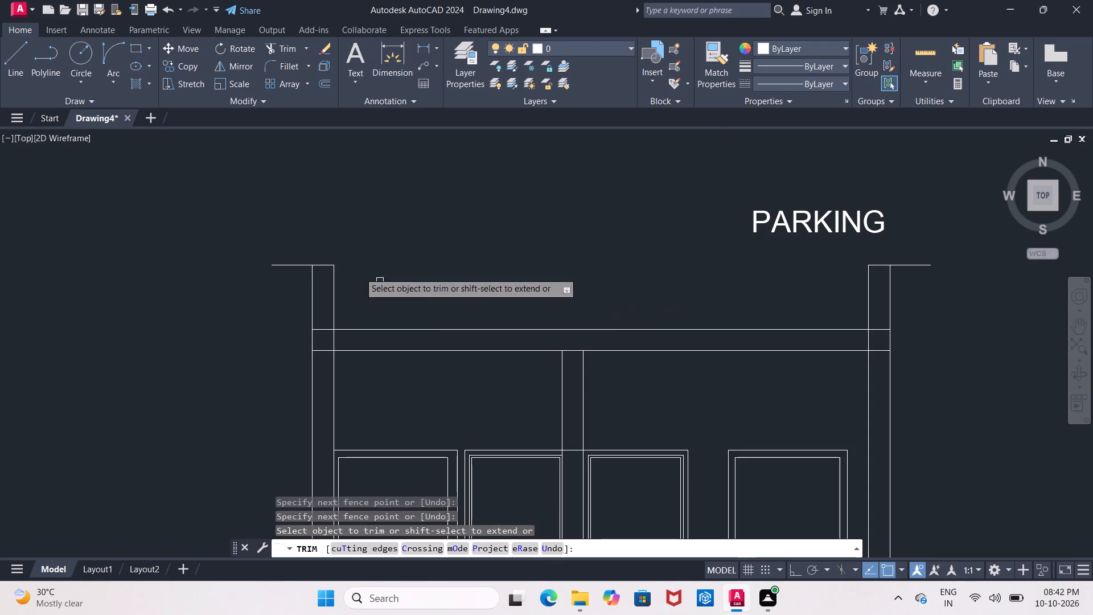
{"action": "left_click_drag", "start_coordinate": [287, 248], "coordinate": [285, 281]}
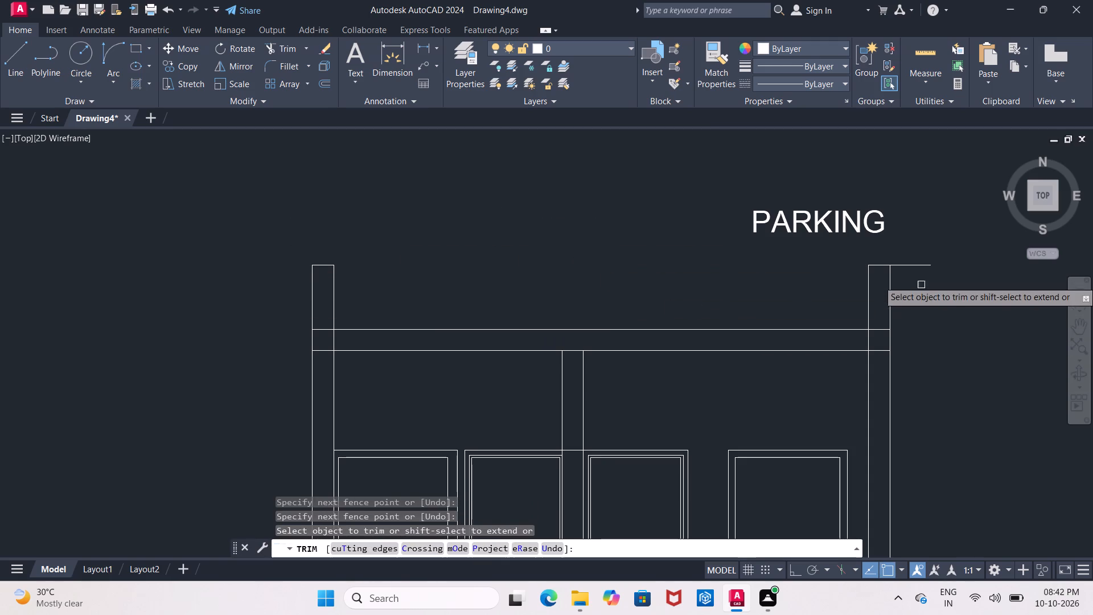
{"action": "left_click_drag", "start_coordinate": [919, 245], "coordinate": [921, 302]}
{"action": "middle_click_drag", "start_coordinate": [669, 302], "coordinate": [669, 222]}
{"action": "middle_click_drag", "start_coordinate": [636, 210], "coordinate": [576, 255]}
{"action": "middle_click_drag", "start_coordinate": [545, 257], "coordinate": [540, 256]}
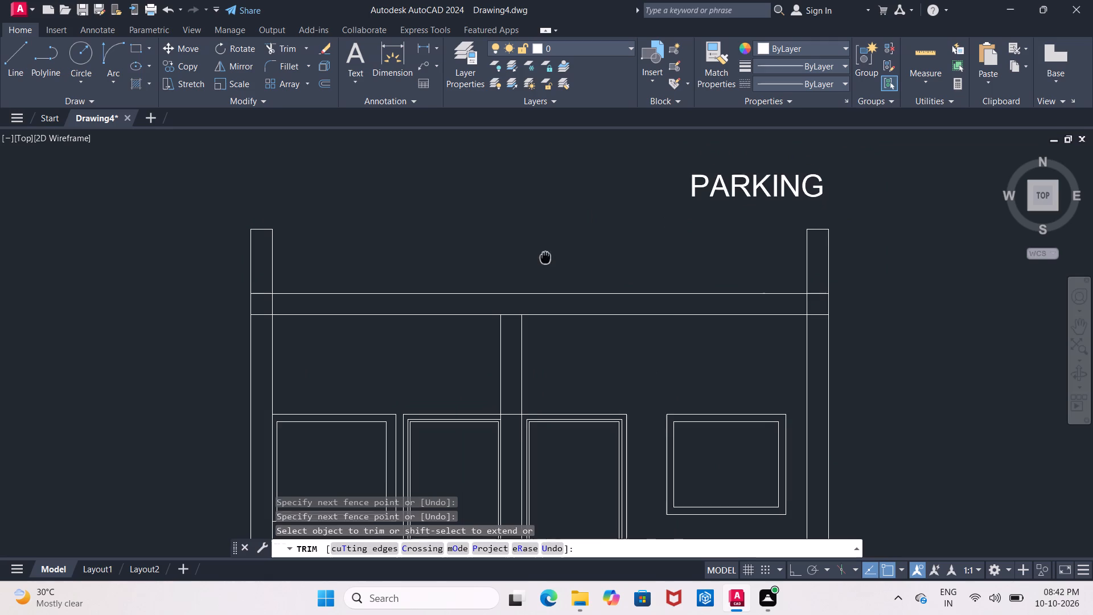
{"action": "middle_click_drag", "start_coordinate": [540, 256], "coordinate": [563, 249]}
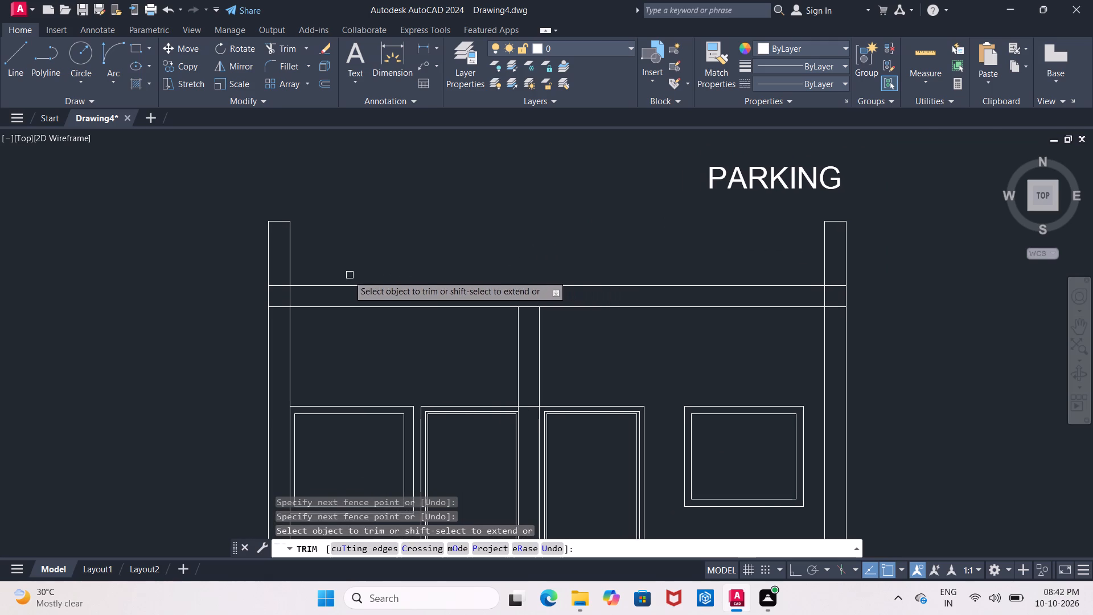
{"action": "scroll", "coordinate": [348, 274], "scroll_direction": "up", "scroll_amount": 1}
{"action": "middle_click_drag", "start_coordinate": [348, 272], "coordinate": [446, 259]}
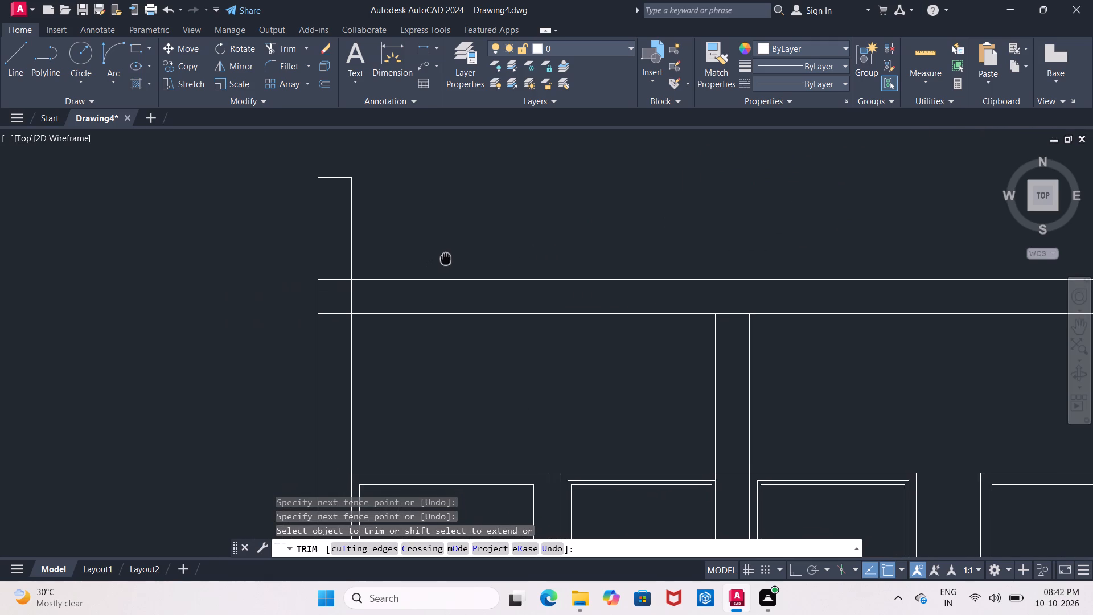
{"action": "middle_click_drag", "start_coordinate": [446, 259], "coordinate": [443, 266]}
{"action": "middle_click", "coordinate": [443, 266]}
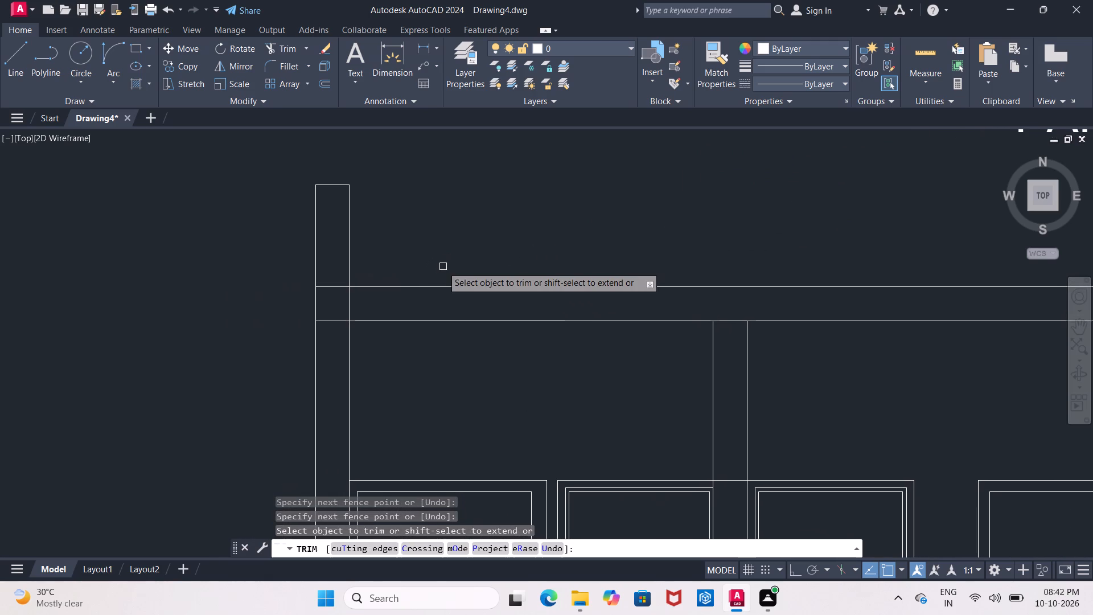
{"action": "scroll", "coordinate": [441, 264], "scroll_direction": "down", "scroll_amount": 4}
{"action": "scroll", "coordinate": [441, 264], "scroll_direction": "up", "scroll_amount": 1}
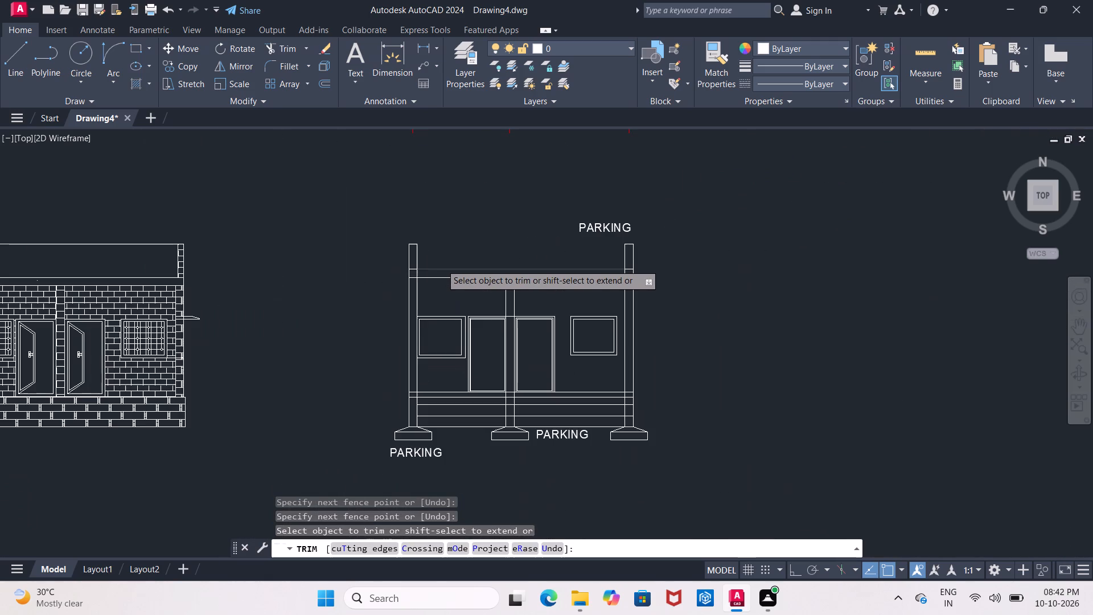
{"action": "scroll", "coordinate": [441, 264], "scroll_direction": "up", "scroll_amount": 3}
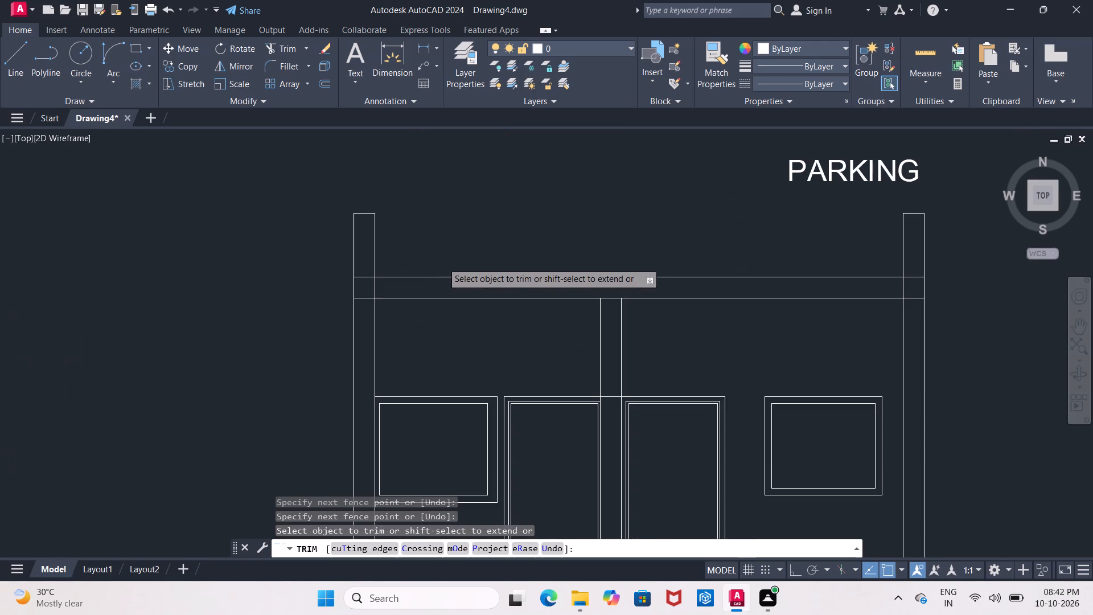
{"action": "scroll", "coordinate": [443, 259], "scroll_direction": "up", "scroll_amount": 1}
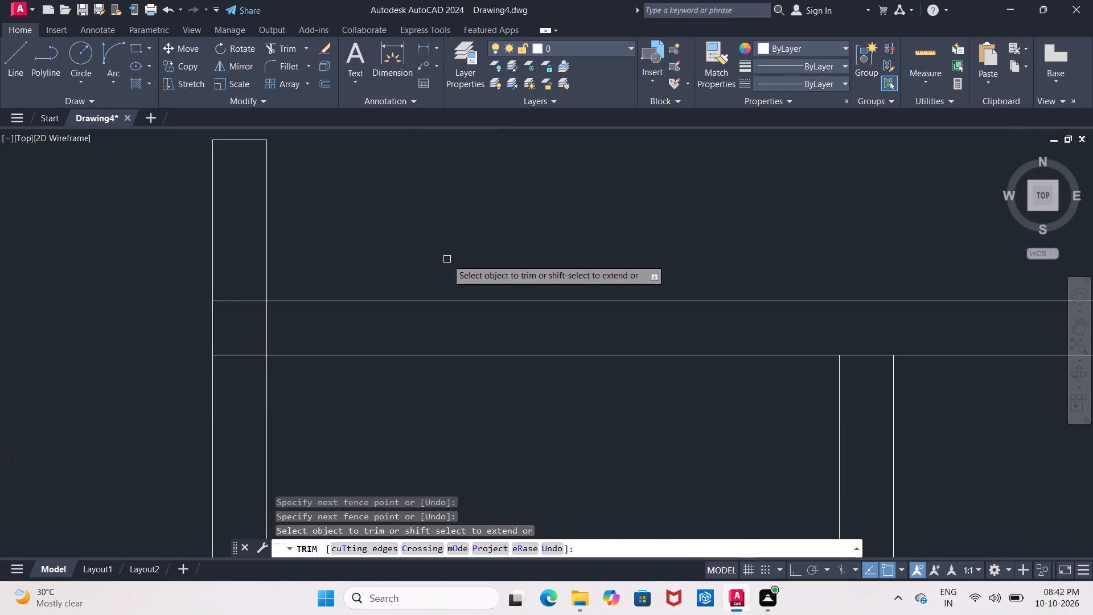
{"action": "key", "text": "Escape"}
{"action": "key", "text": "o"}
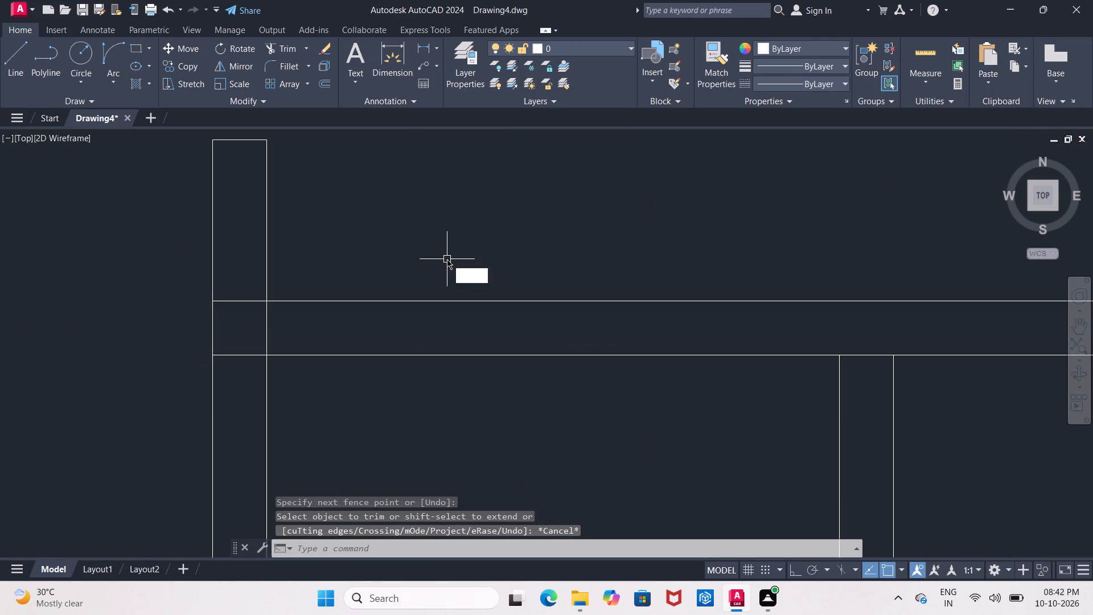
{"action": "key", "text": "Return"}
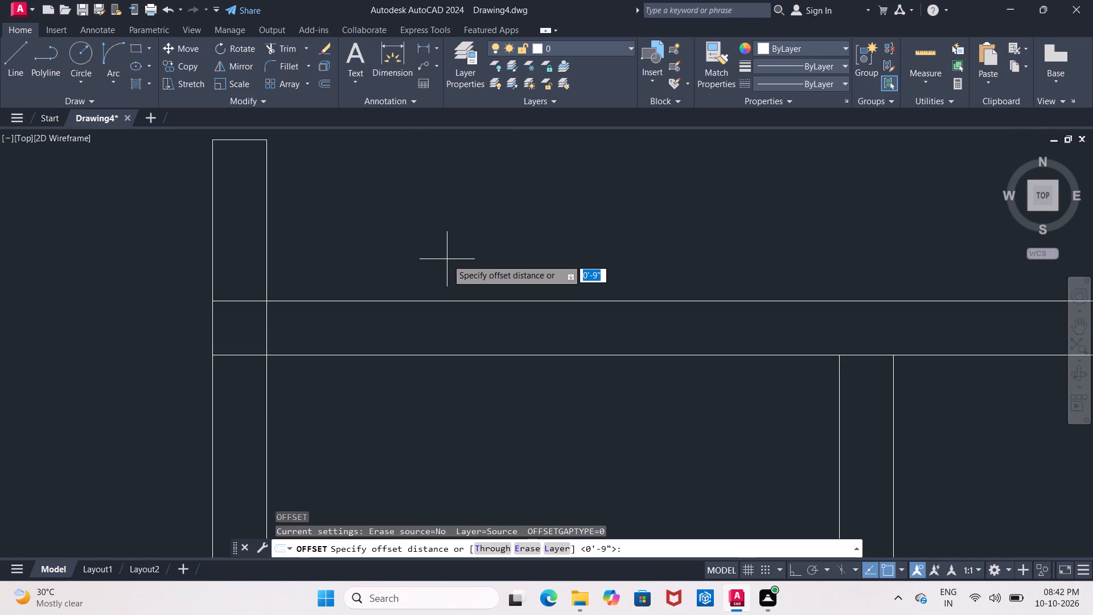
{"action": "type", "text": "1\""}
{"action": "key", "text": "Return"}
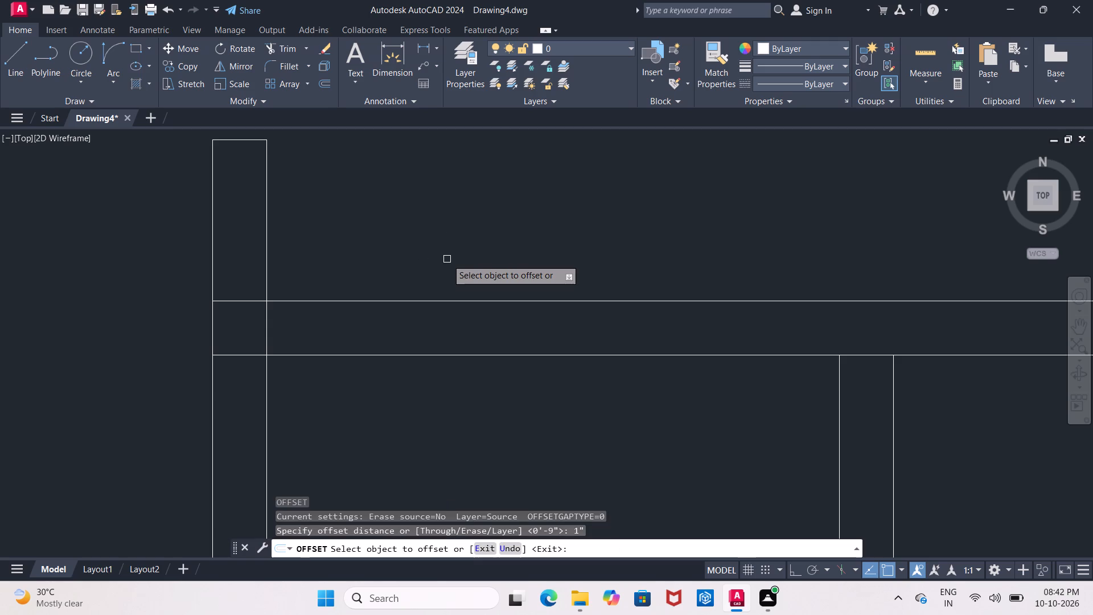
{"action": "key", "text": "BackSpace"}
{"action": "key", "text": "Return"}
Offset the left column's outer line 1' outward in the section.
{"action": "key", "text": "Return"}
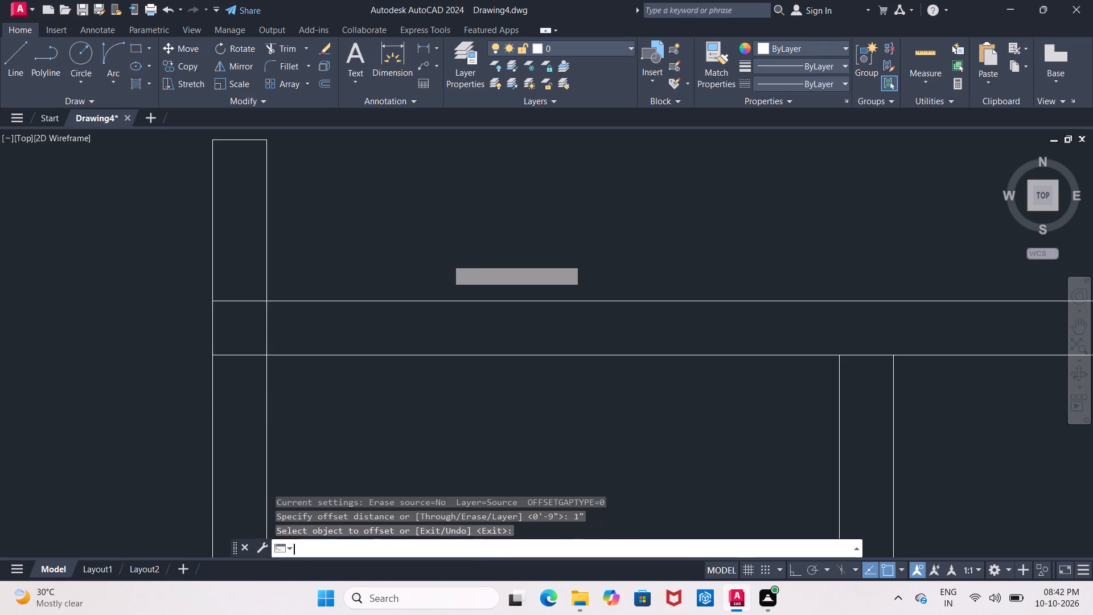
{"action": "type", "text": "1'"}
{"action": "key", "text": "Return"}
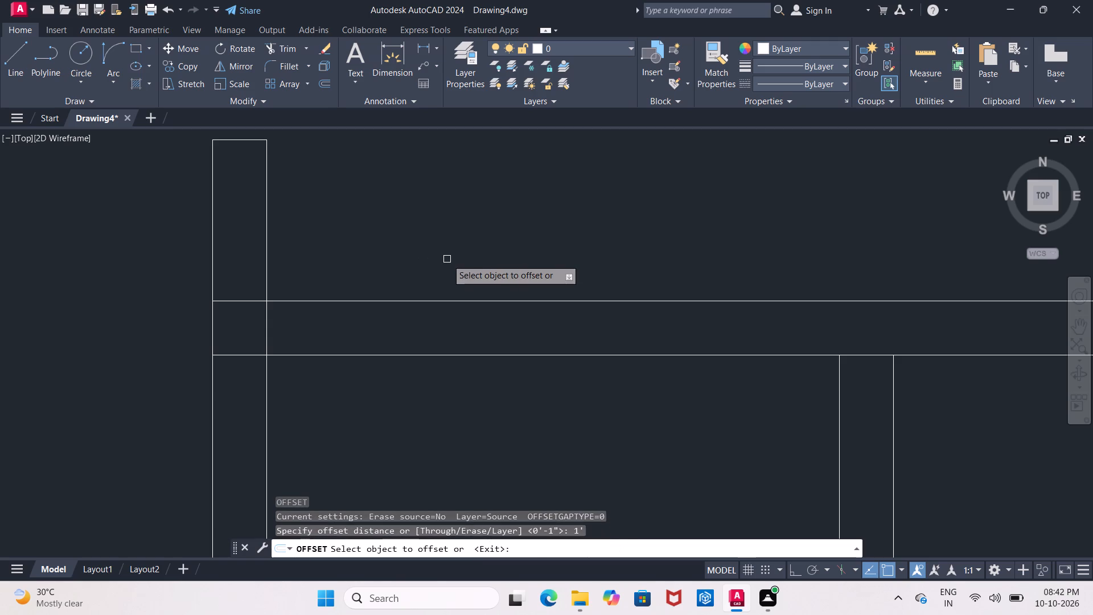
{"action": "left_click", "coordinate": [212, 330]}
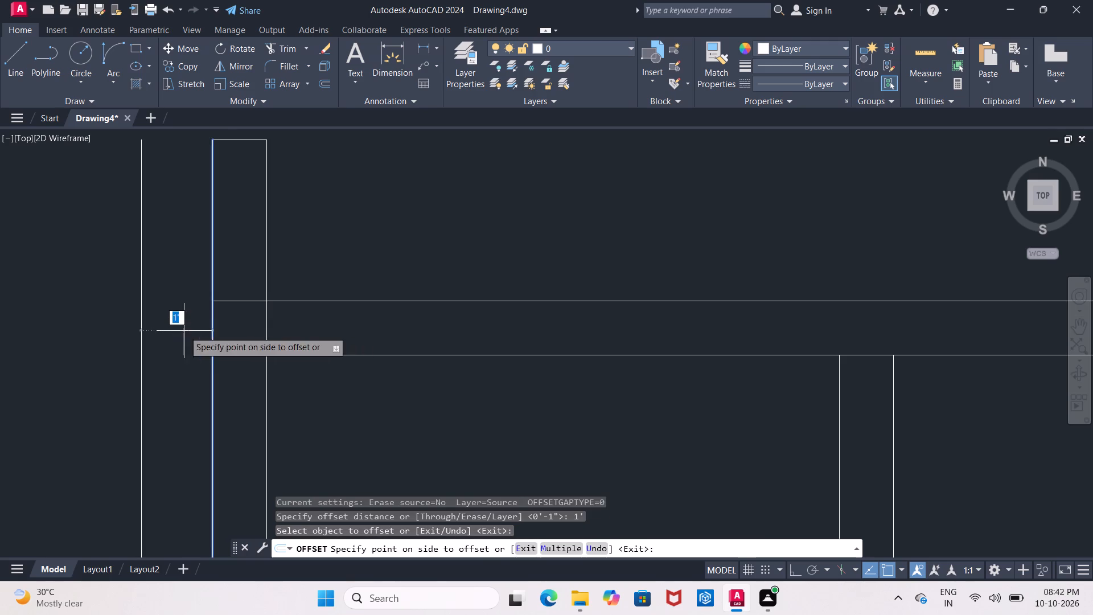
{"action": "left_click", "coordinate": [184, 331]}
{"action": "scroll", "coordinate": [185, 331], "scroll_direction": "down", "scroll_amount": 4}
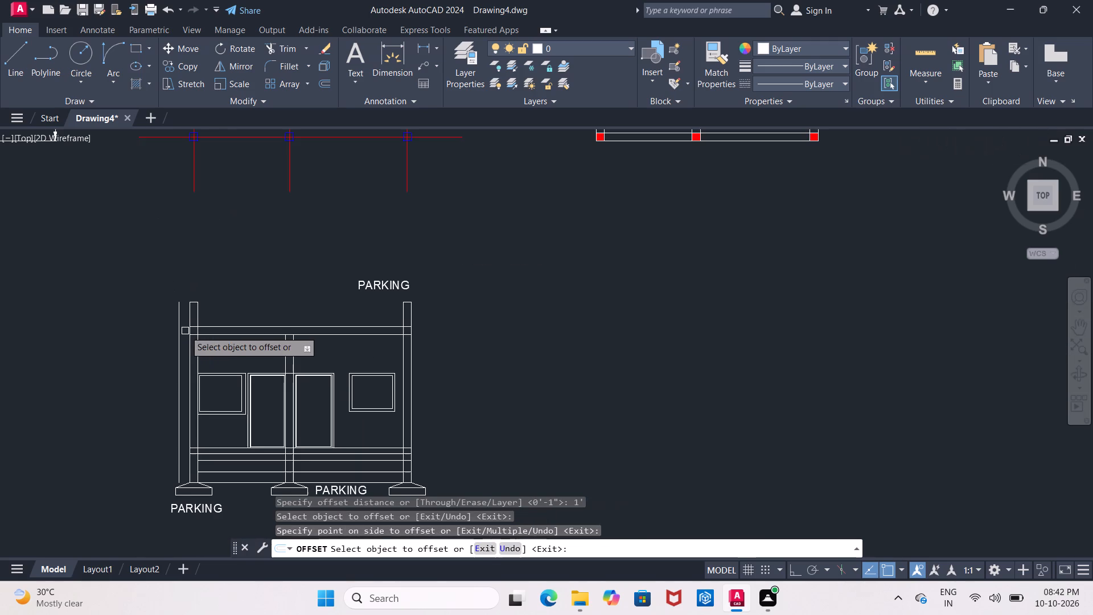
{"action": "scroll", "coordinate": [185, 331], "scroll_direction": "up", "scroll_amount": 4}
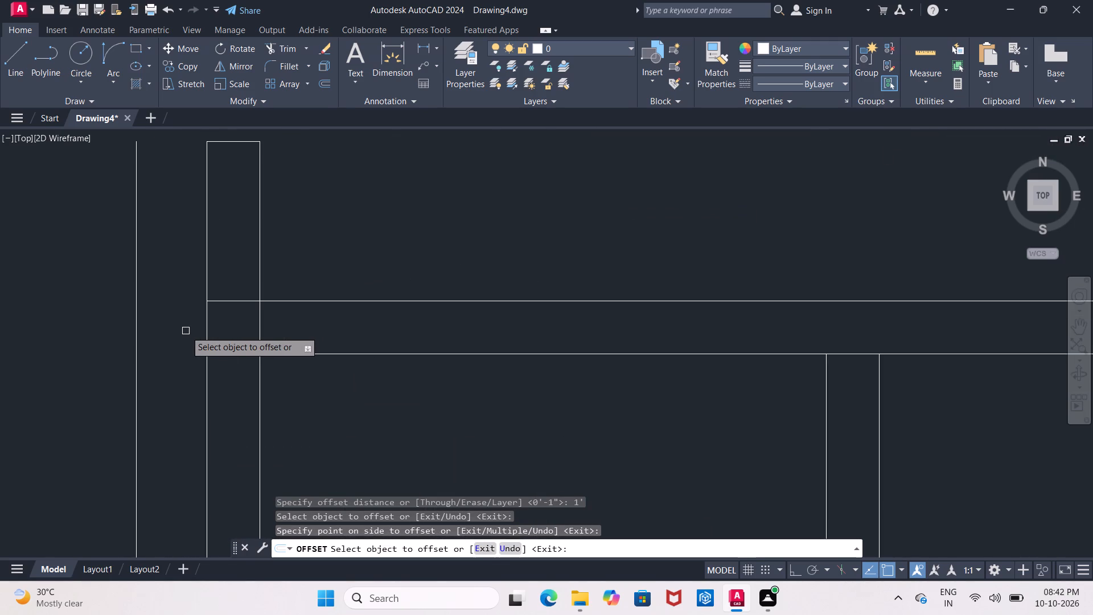
Offset the left column's outer line 5" outward in the section.
{"action": "key", "text": "0"}
{"action": "key", "text": "period"}
{"action": "type", "text": "5\""}
{"action": "key", "text": "Return"}
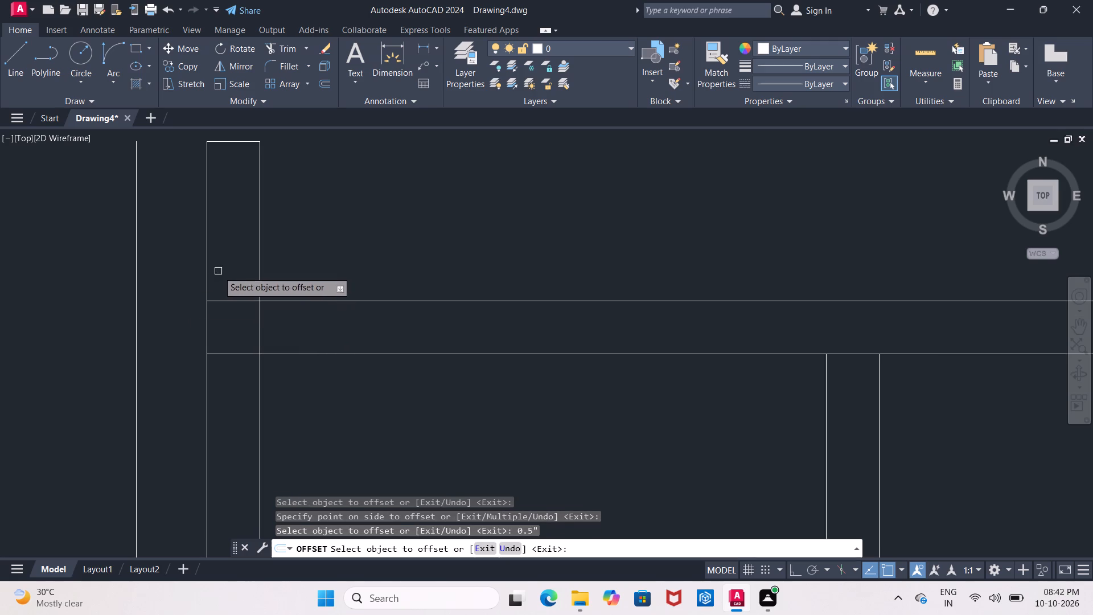
{"action": "left_click", "coordinate": [203, 281]}
{"action": "left_click", "coordinate": [207, 292]}
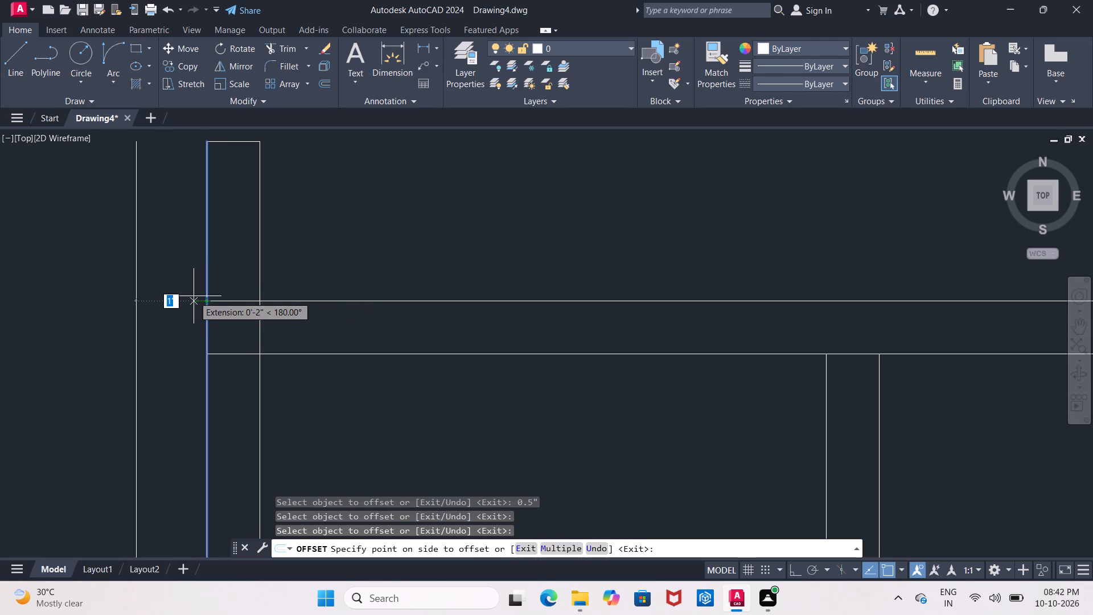
{"action": "key", "text": "BackSpace"}
{"action": "type", "text": "5\""}
{"action": "key", "text": "Return"}
{"action": "key", "text": "Escape"}
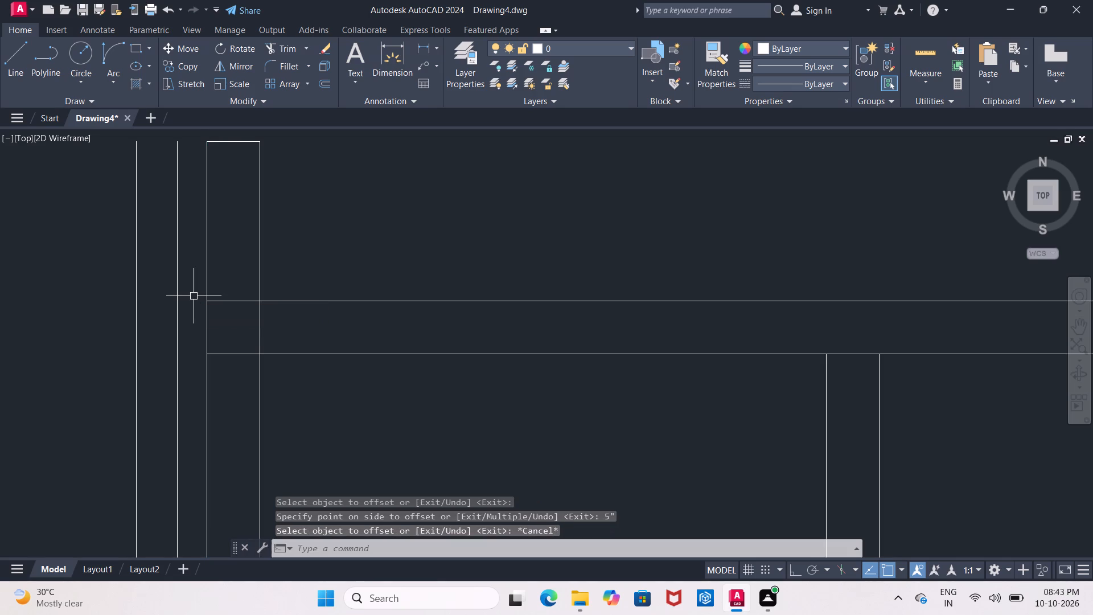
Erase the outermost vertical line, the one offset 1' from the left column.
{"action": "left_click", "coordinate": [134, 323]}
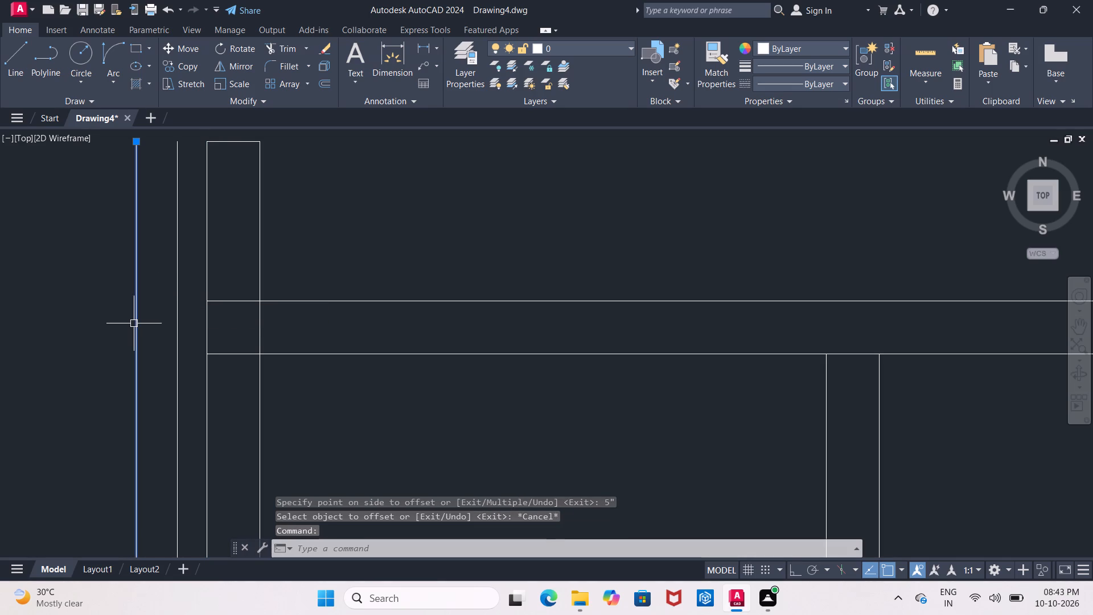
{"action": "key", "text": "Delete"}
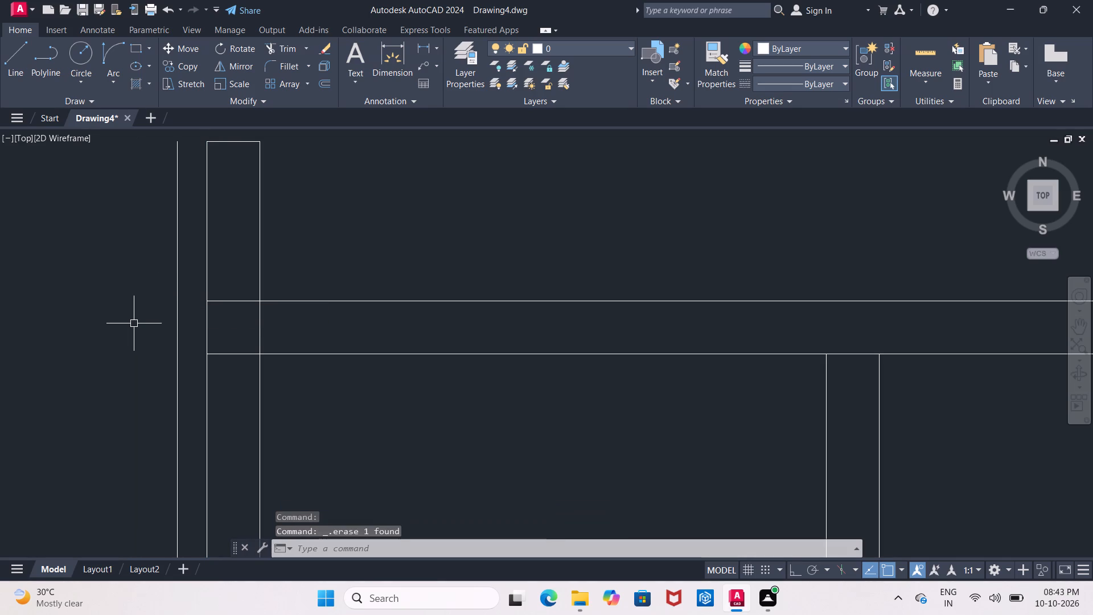
Extend the left parapet cap and both roof slab lines outward to the line 5" outside the left column.
{"action": "key", "text": "e"}
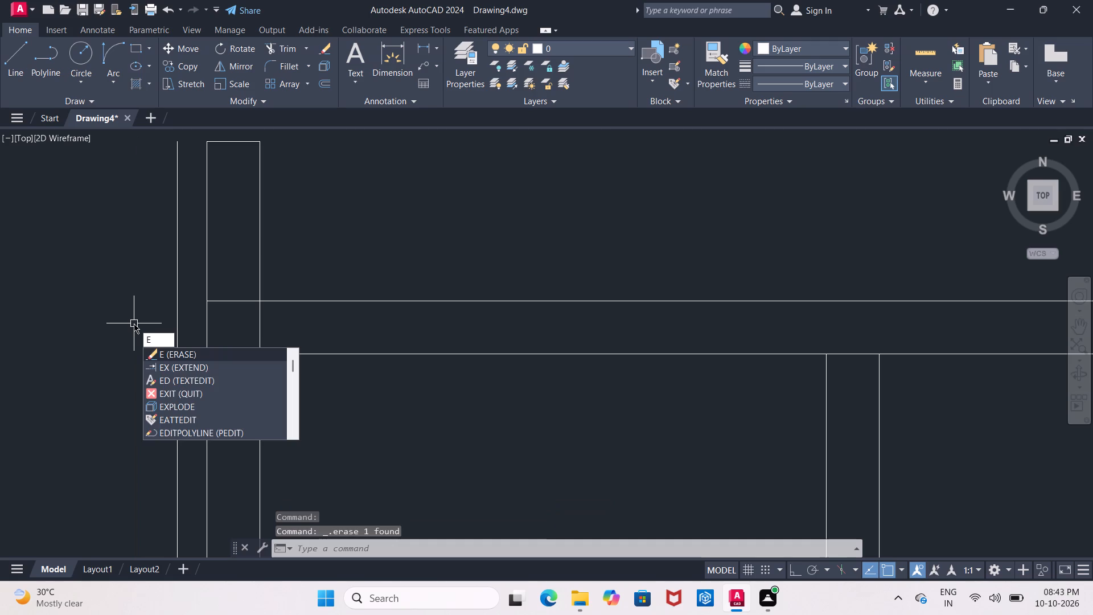
{"action": "key", "text": "x"}
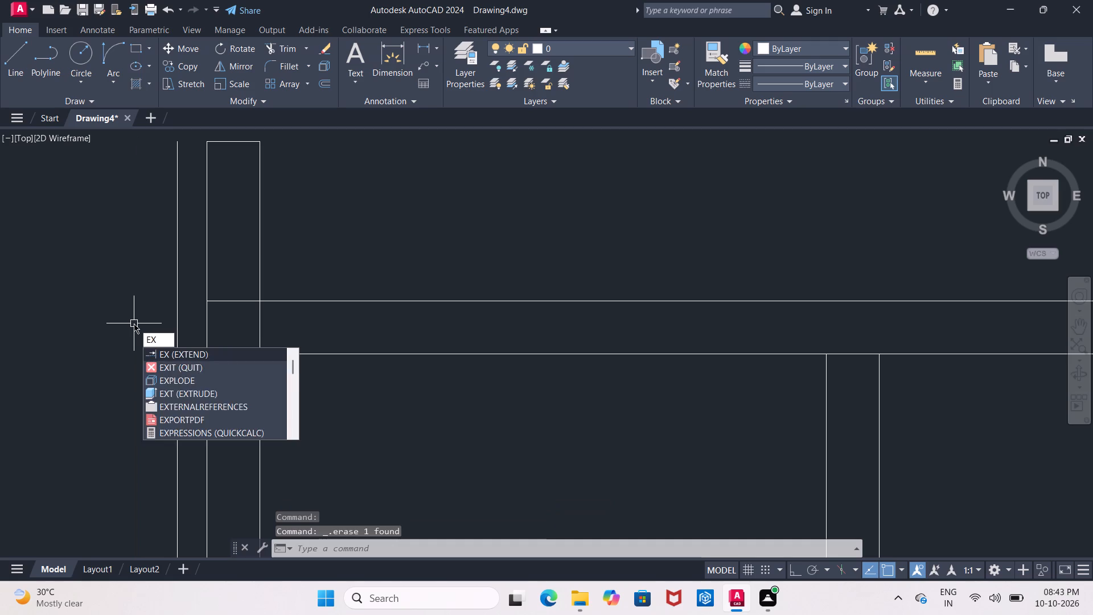
{"action": "key", "text": "Return"}
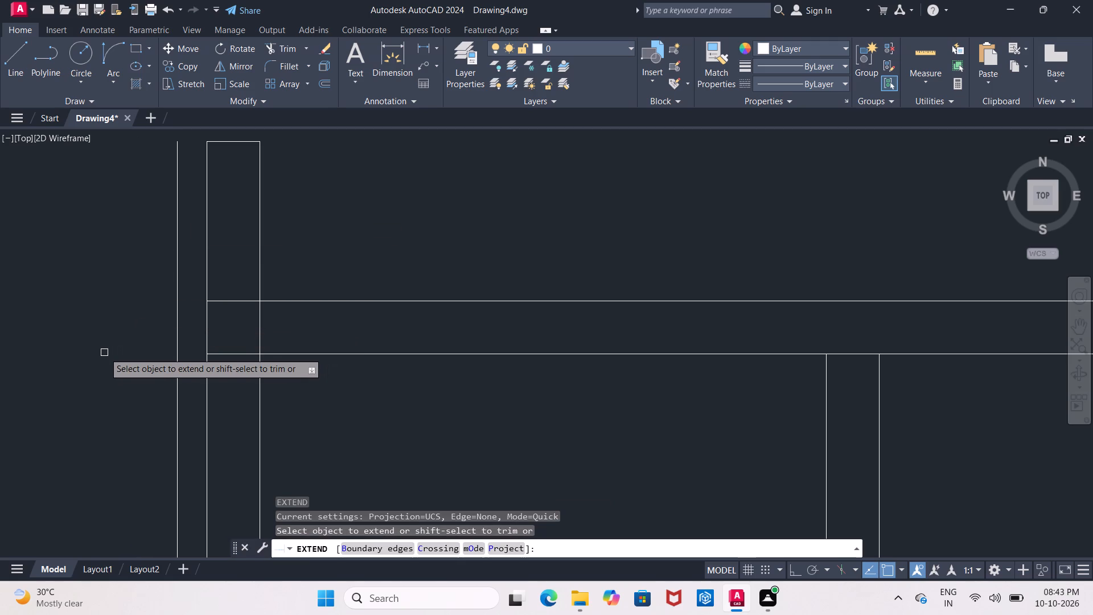
{"action": "left_click", "coordinate": [230, 145]}
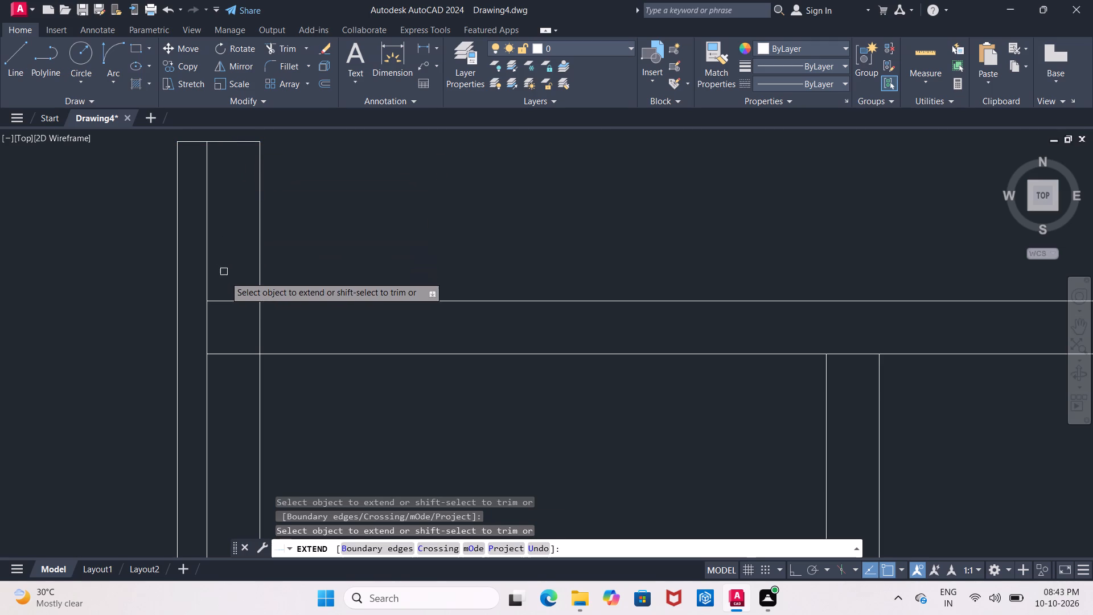
{"action": "left_click", "coordinate": [228, 302]}
{"action": "left_click", "coordinate": [221, 354]}
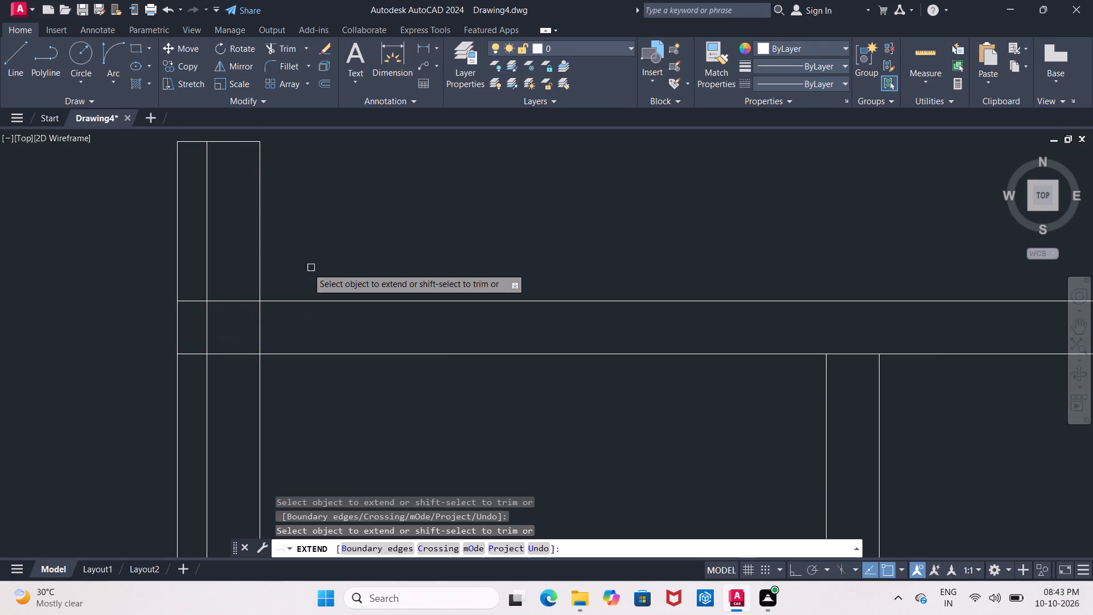
{"action": "key", "text": "Escape"}
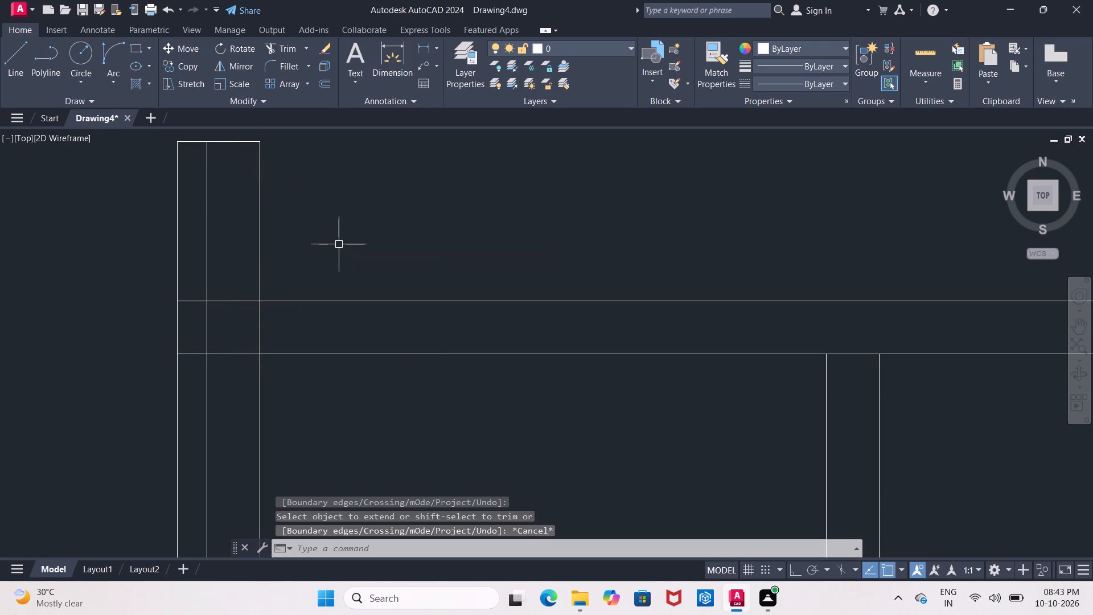
Trim the new 5" offset line below the slab, and the left column's original outer line through the parapet and slab.
{"action": "type", "text": "tr"}
{"action": "key", "text": "Return"}
{"action": "key", "text": "Return"}
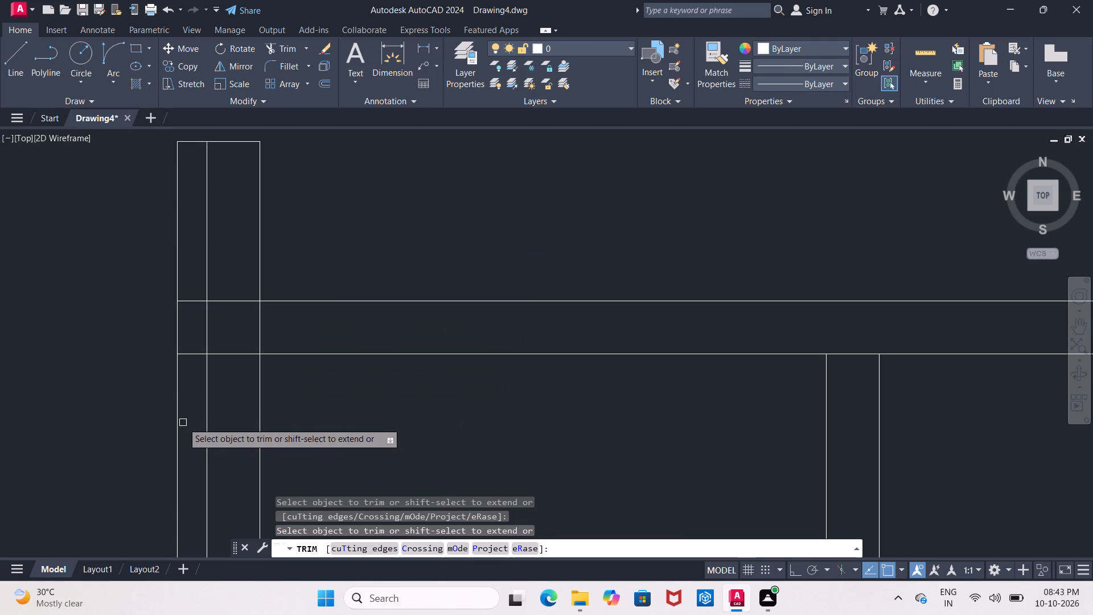
{"action": "left_click", "coordinate": [178, 413]}
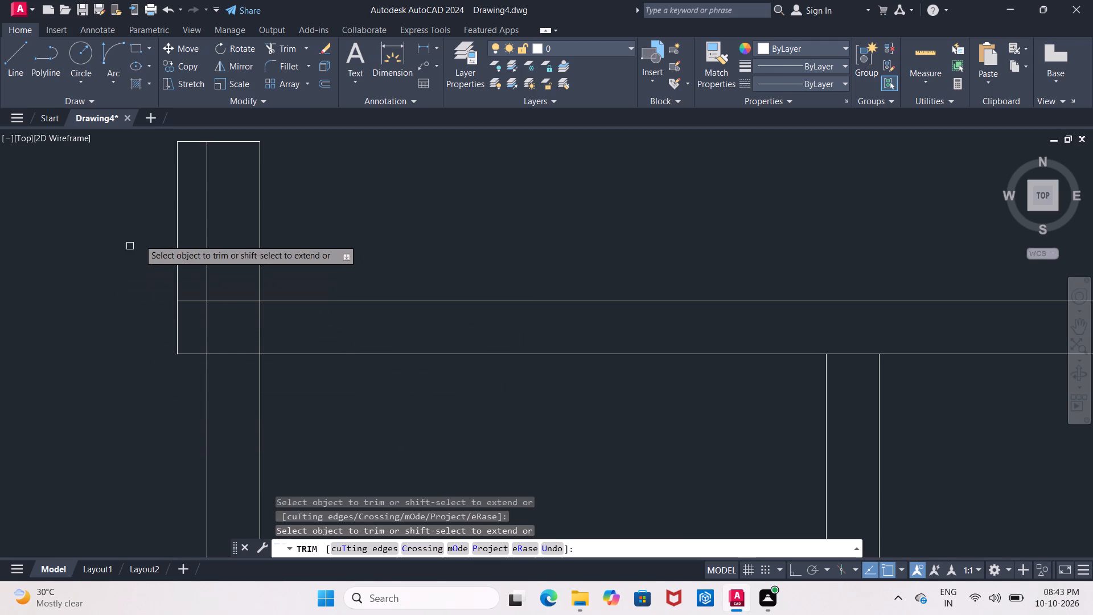
{"action": "middle_click_drag", "start_coordinate": [135, 236], "coordinate": [105, 277]}
{"action": "left_click", "coordinate": [177, 273]}
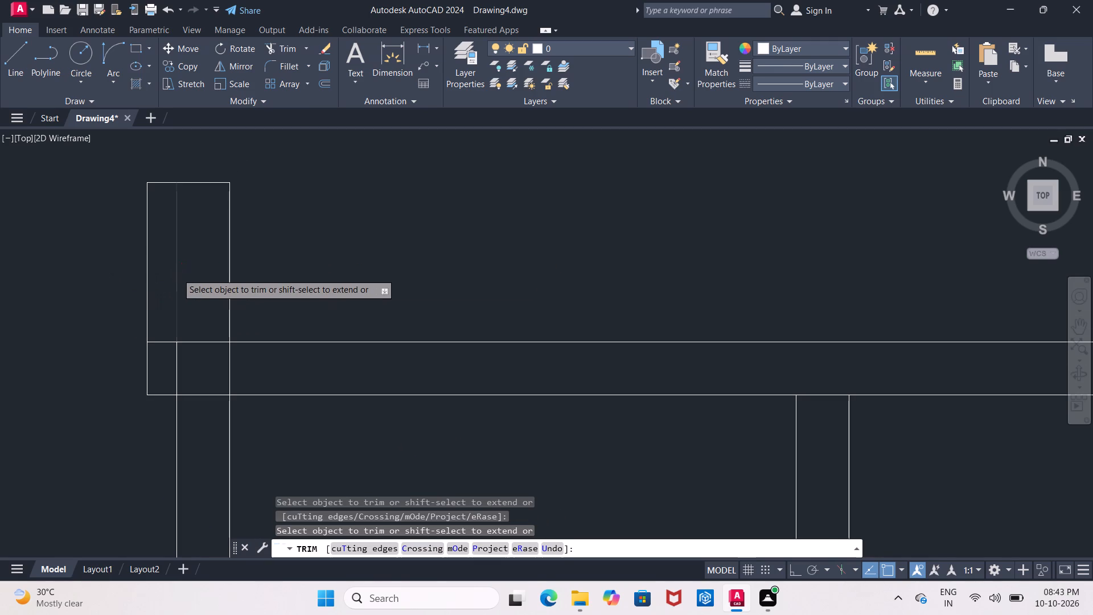
{"action": "middle_click_drag", "start_coordinate": [184, 288], "coordinate": [202, 223]}
{"action": "middle_click_drag", "start_coordinate": [208, 241], "coordinate": [214, 198]}
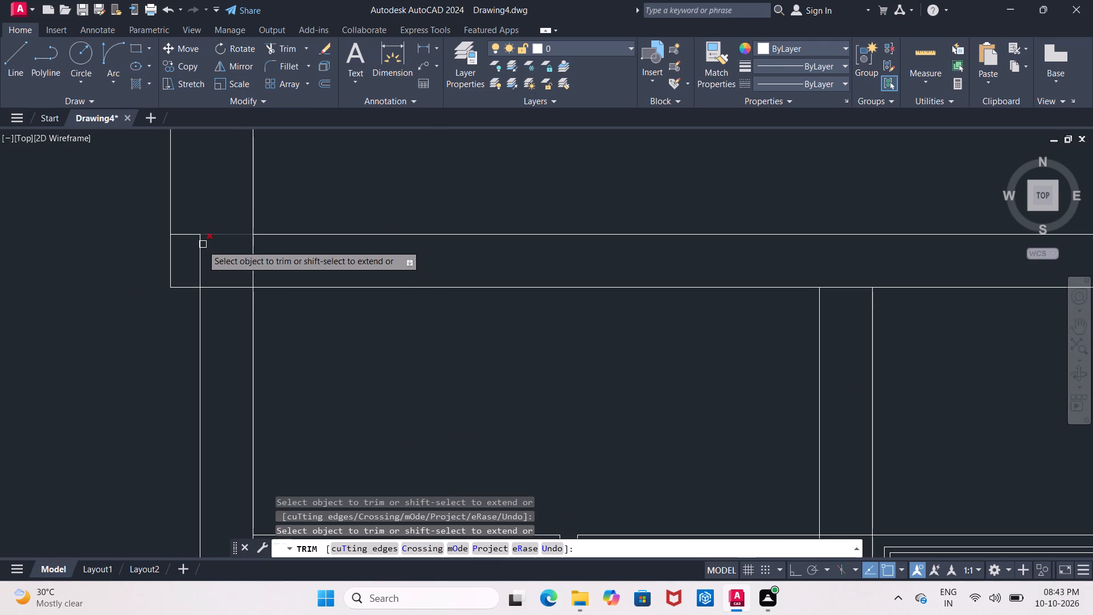
{"action": "left_click", "coordinate": [196, 251]}
{"action": "left_click", "coordinate": [202, 274]}
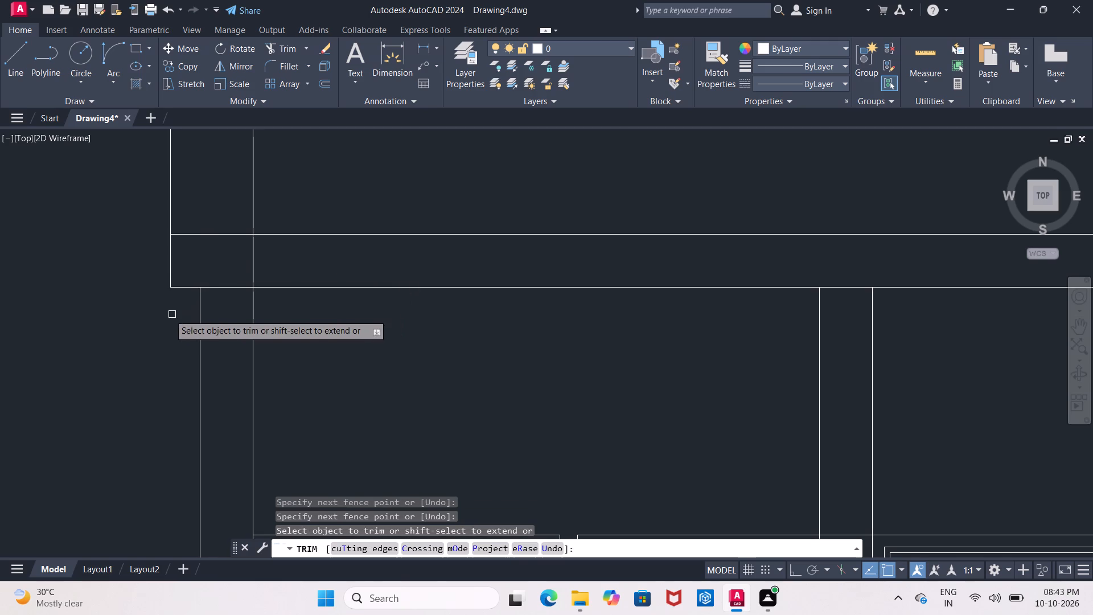
{"action": "key", "text": "Escape"}
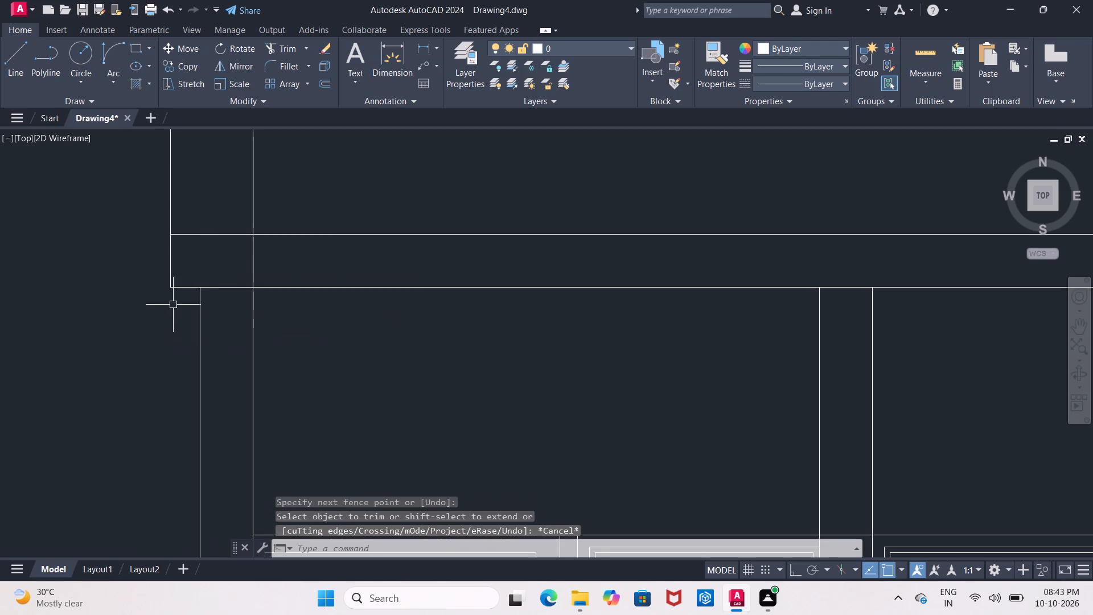
Erase the left column's remaining outer line below the roof slab.
{"action": "left_click", "coordinate": [198, 345]}
{"action": "key", "text": "Delete"}
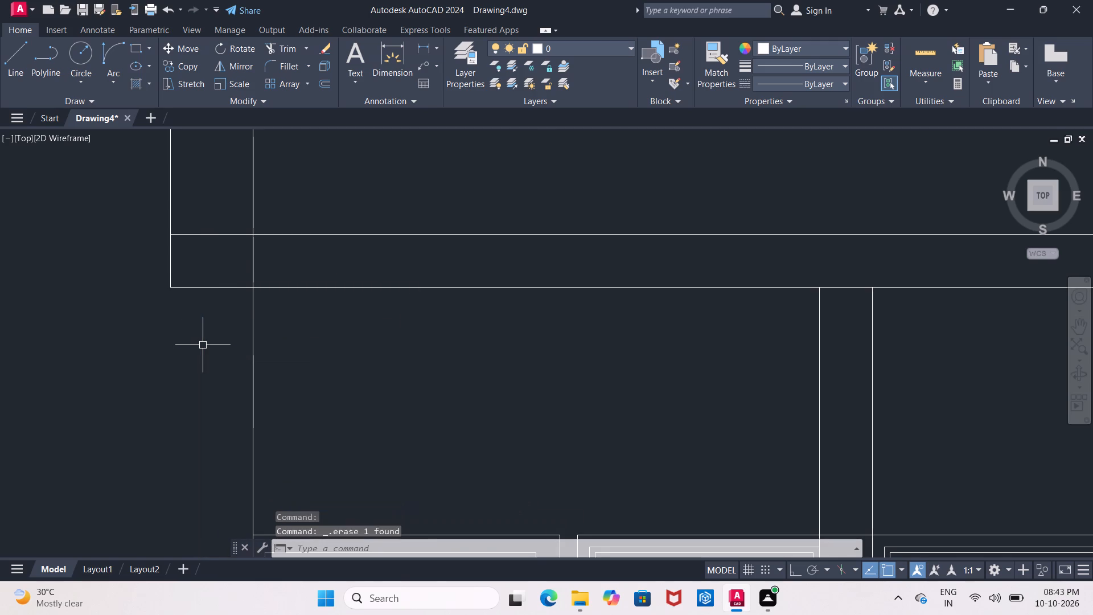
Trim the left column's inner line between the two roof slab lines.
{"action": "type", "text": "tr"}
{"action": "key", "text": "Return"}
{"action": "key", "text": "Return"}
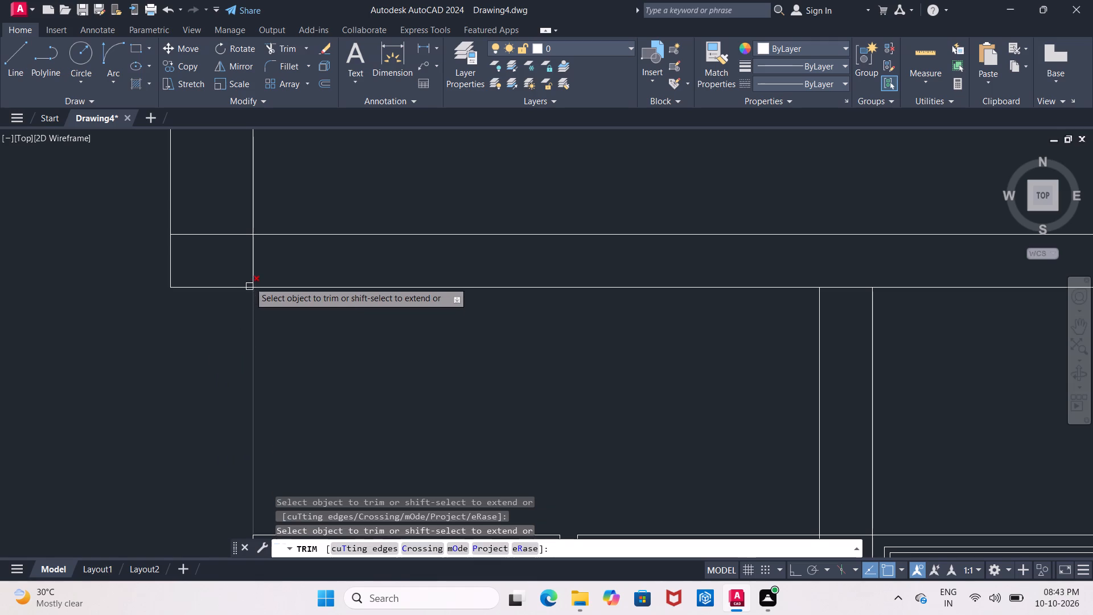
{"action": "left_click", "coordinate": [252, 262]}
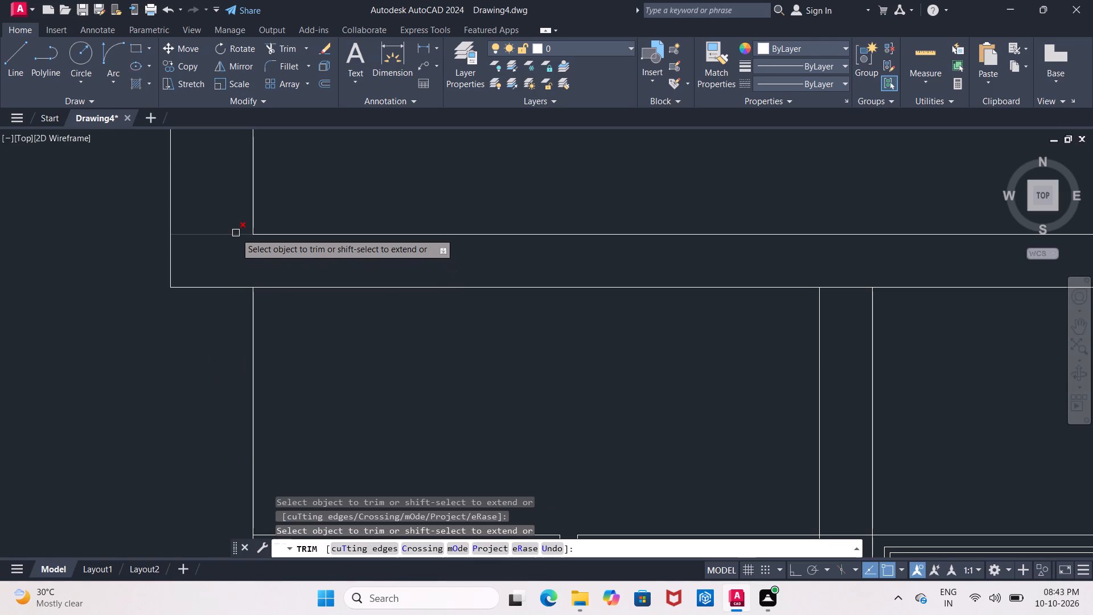
Undo the latest trims at the left column and slab, and the erasure of the column's outer line below the roof slab.
{"action": "middle_click_drag", "start_coordinate": [254, 278], "coordinate": [248, 363]}
{"action": "scroll", "coordinate": [318, 249], "scroll_direction": "down", "scroll_amount": 1}
{"action": "middle_click_drag", "start_coordinate": [306, 245], "coordinate": [182, 198]}
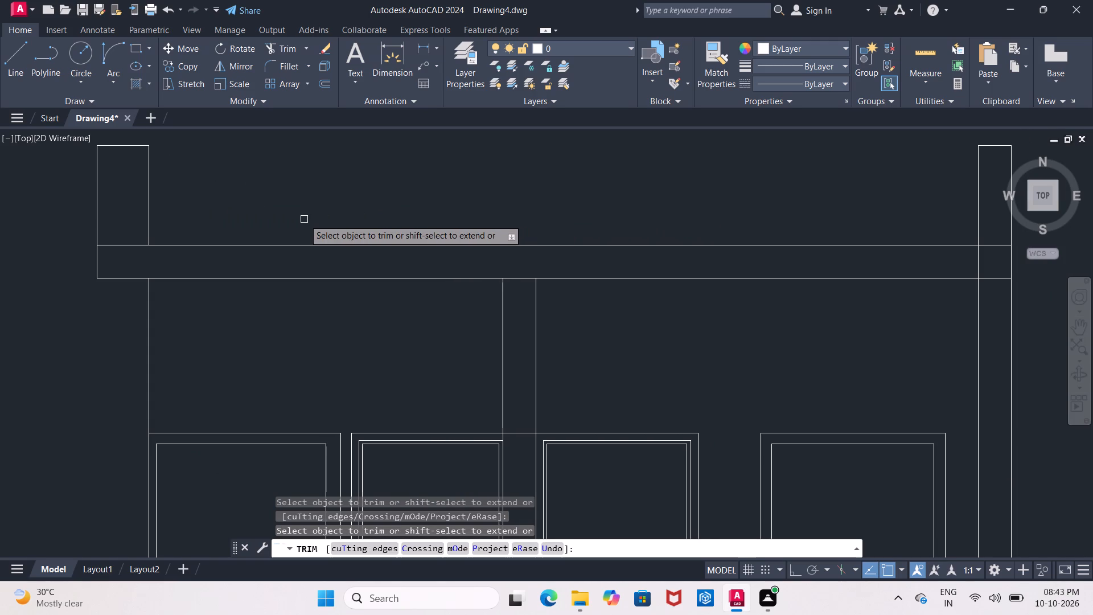
{"action": "middle_click_drag", "start_coordinate": [304, 219], "coordinate": [401, 115]}
{"action": "scroll", "coordinate": [401, 116], "scroll_direction": "down", "scroll_amount": 3}
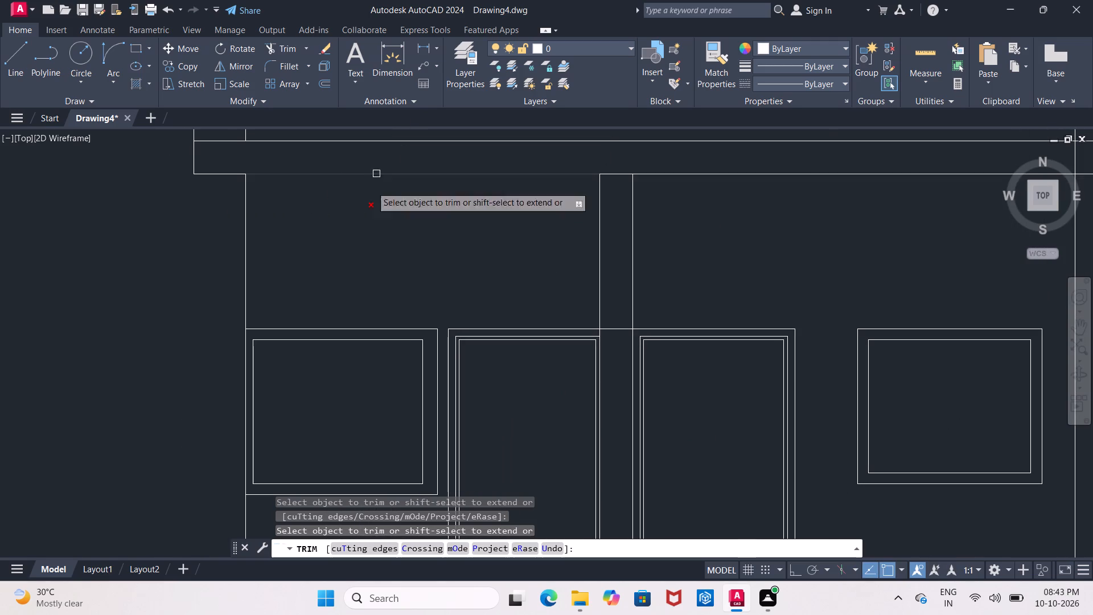
{"action": "scroll", "coordinate": [360, 225], "scroll_direction": "down", "scroll_amount": 2}
{"action": "scroll", "coordinate": [362, 227], "scroll_direction": "up", "scroll_amount": 2}
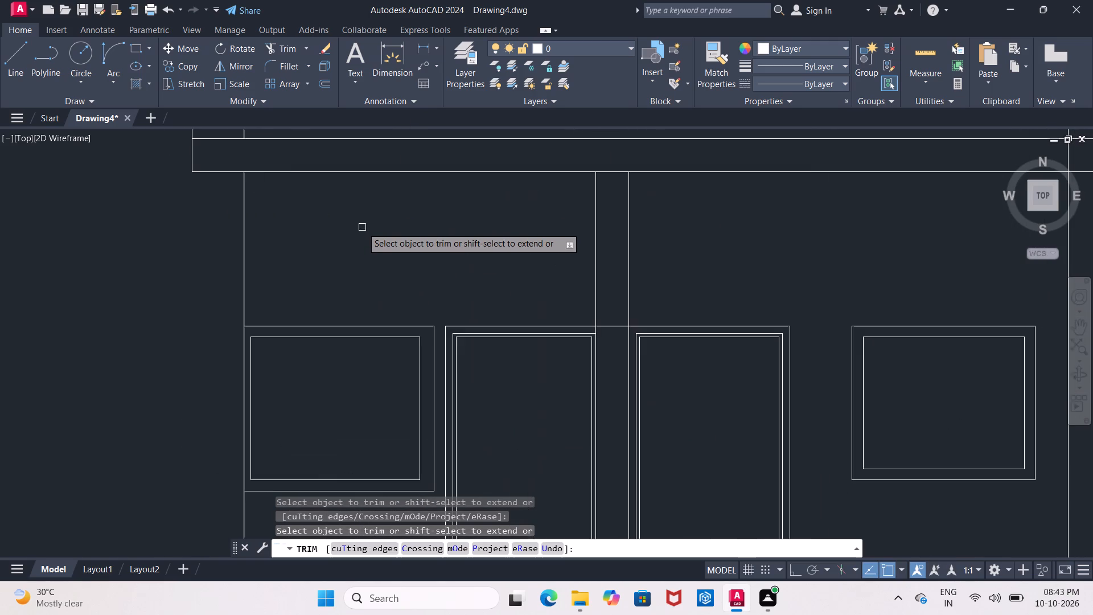
{"action": "middle_click_drag", "start_coordinate": [371, 223], "coordinate": [392, 202]}
{"action": "key", "text": "ctrl+z"}
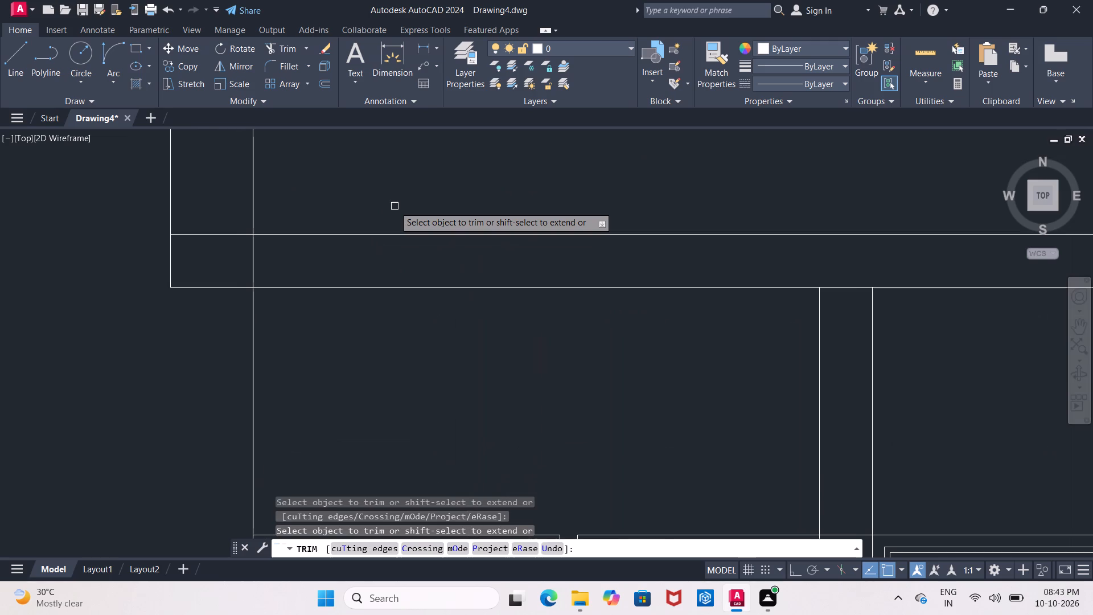
{"action": "key", "text": "ctrl+z"}
{"action": "key", "text": "ctrl+z"}
{"action": "key", "text": "ctrl+z"}
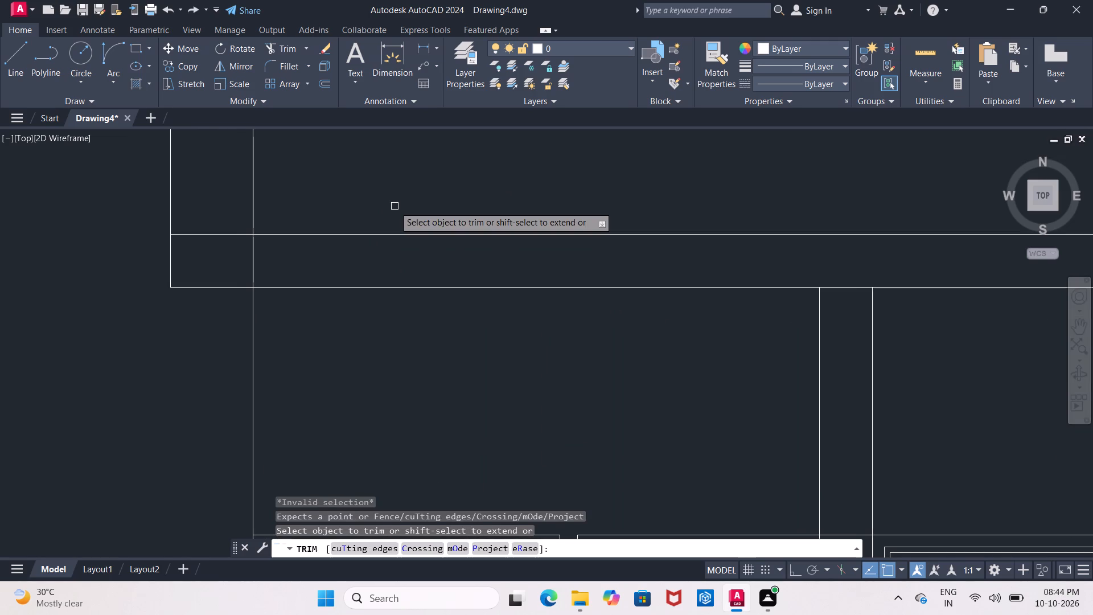
{"action": "key", "text": "Escape"}
{"action": "key", "text": "ctrl+z"}
{"action": "key", "text": "ctrl+z"}
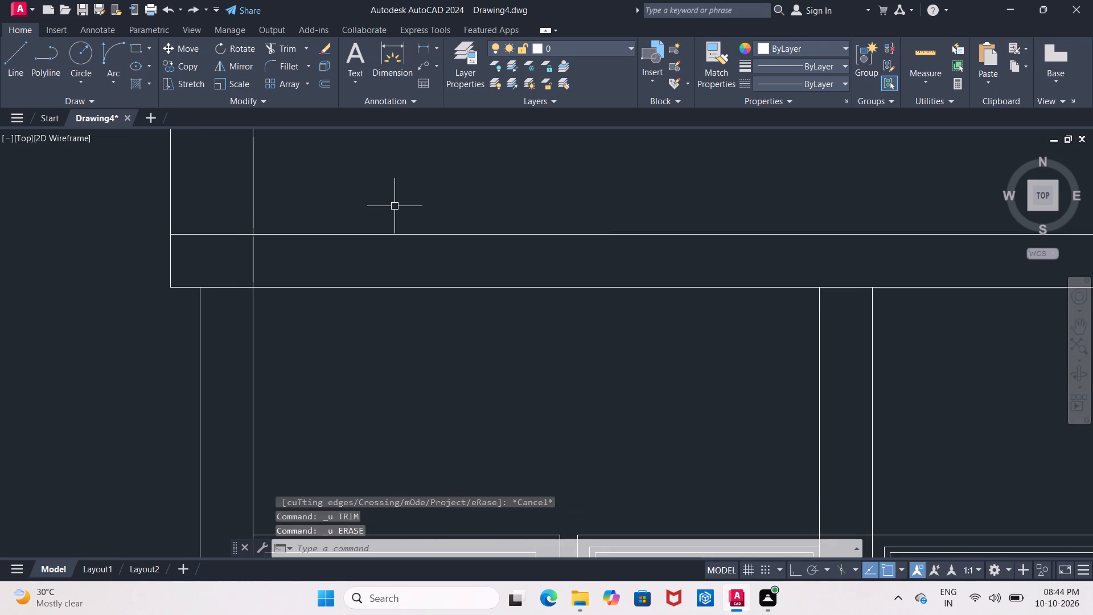
{"action": "scroll", "coordinate": [402, 206], "scroll_direction": "down", "scroll_amount": 2}
{"action": "middle_click_drag", "start_coordinate": [406, 284], "coordinate": [362, 306]}
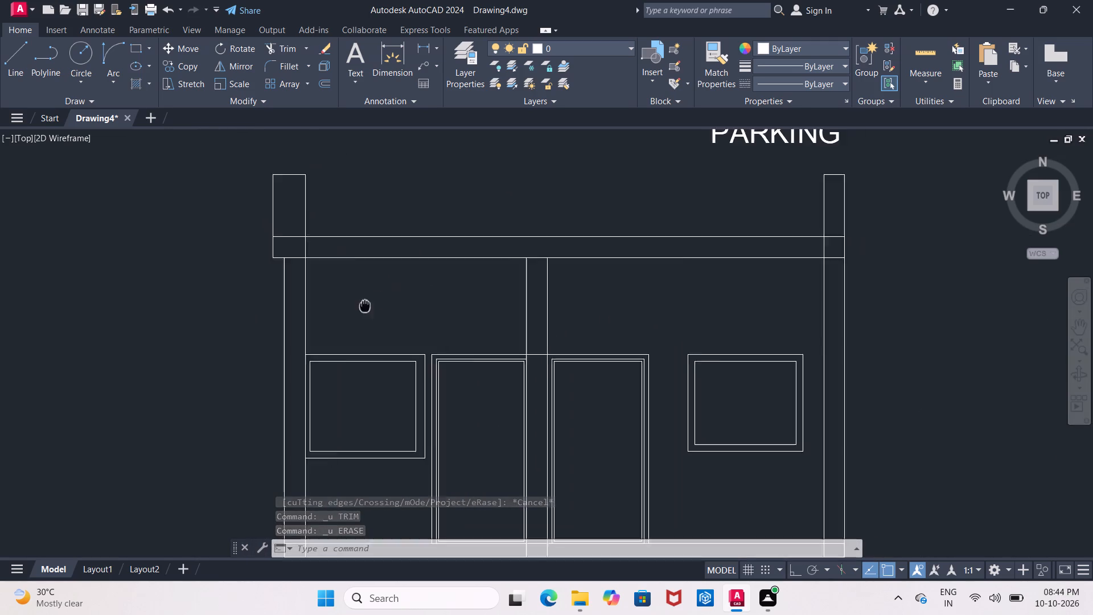
{"action": "middle_click_drag", "start_coordinate": [362, 306], "coordinate": [345, 312]}
{"action": "key", "text": "Escape"}
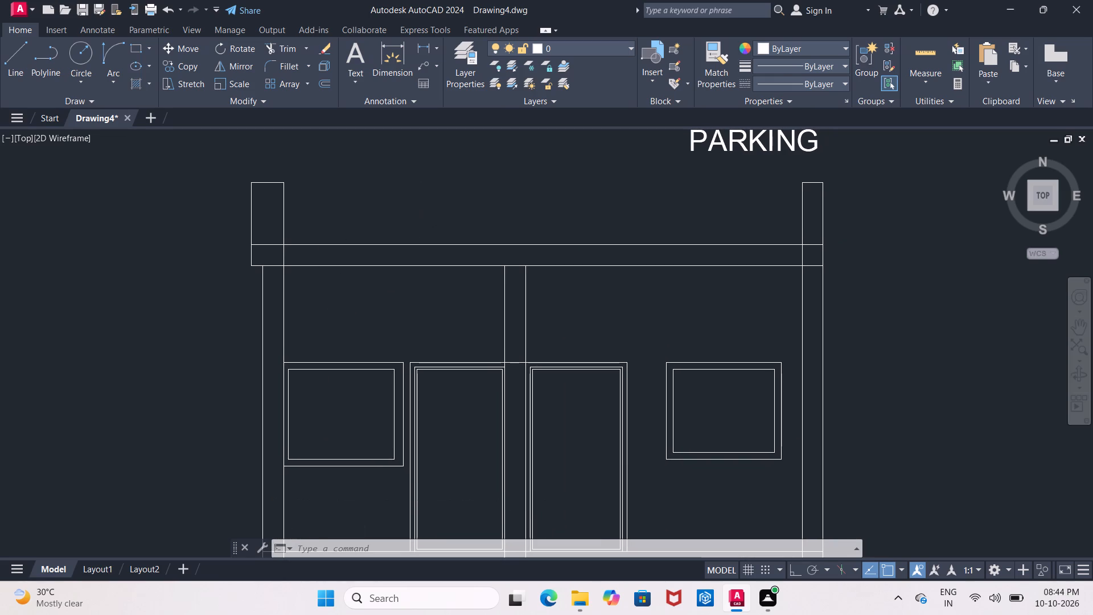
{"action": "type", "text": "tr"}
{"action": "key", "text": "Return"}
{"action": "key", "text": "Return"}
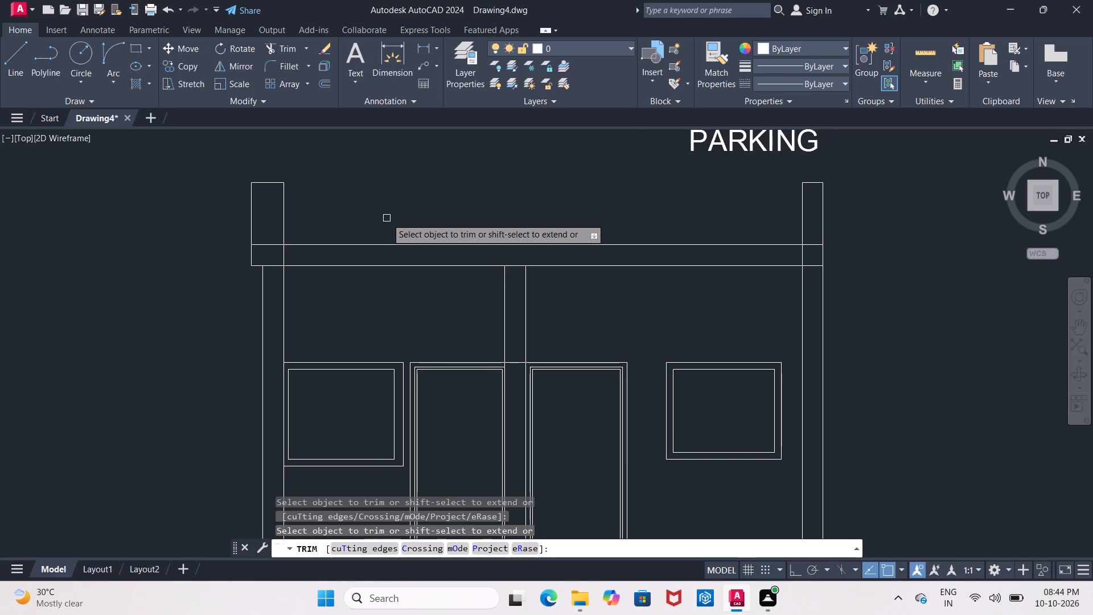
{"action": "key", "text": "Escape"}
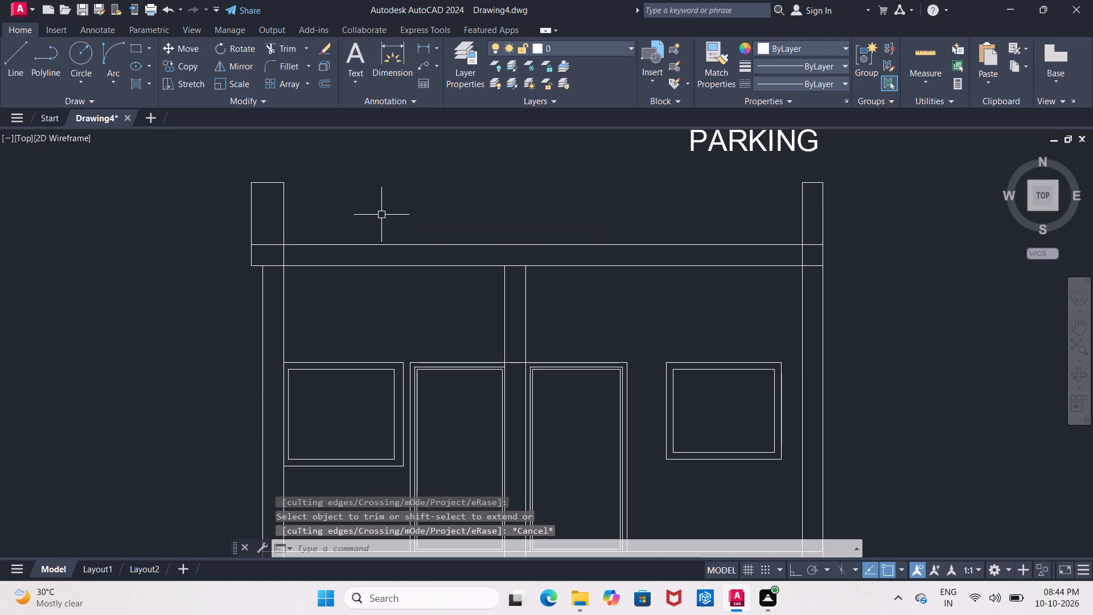
Extend the left column's outer line up through the roof slab to the parapet cap.
{"action": "type", "text": "ex"}
{"action": "key", "text": "Return"}
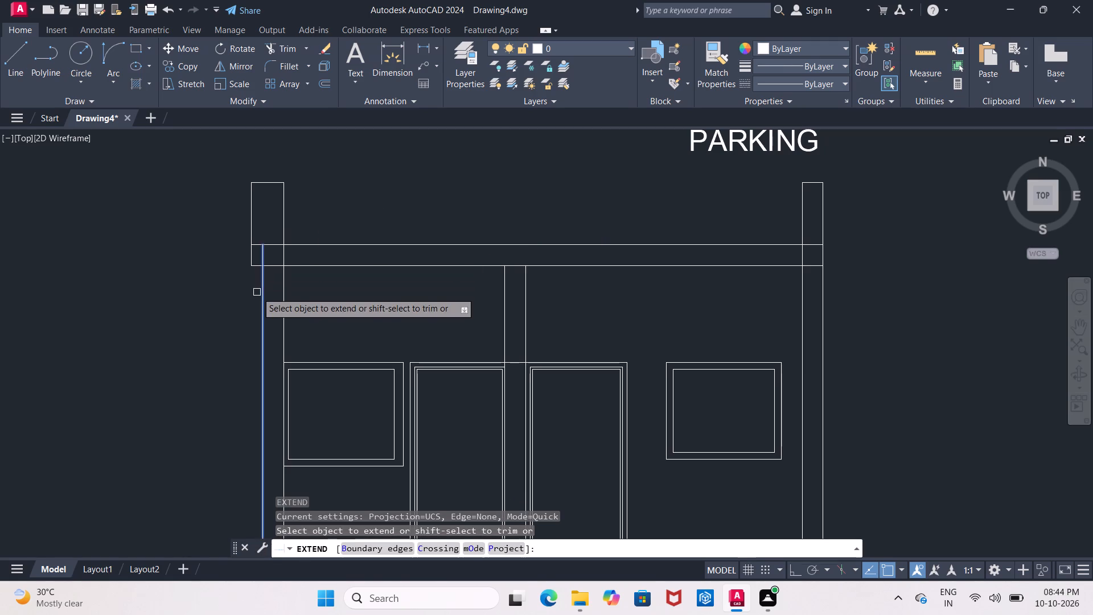
{"action": "left_click", "coordinate": [265, 284]}
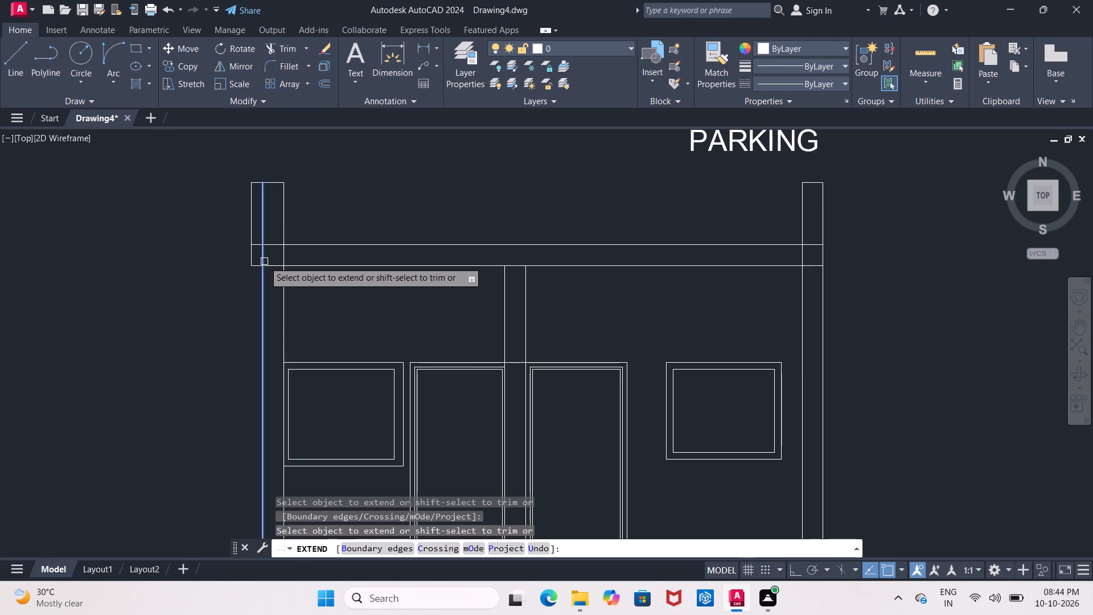
{"action": "left_click", "coordinate": [264, 260]}
{"action": "key", "text": "Escape"}
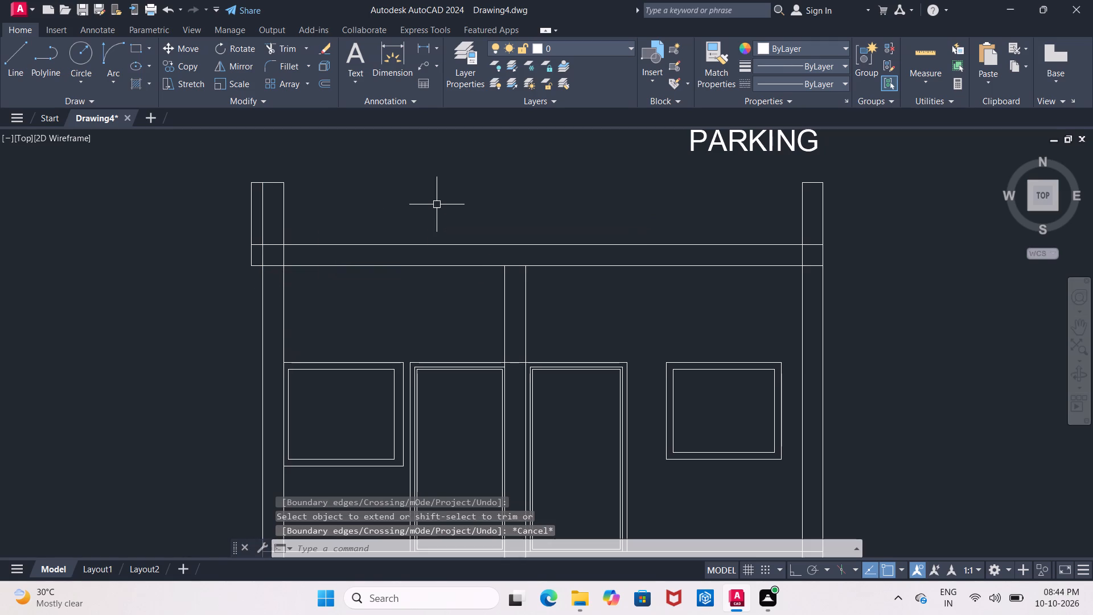
Trim the left parapet's cap overhang and the 5" offset line above the slab, back to the column's outer line.
{"action": "type", "text": "tr"}
{"action": "key", "text": "Return"}
{"action": "key", "text": "Return"}
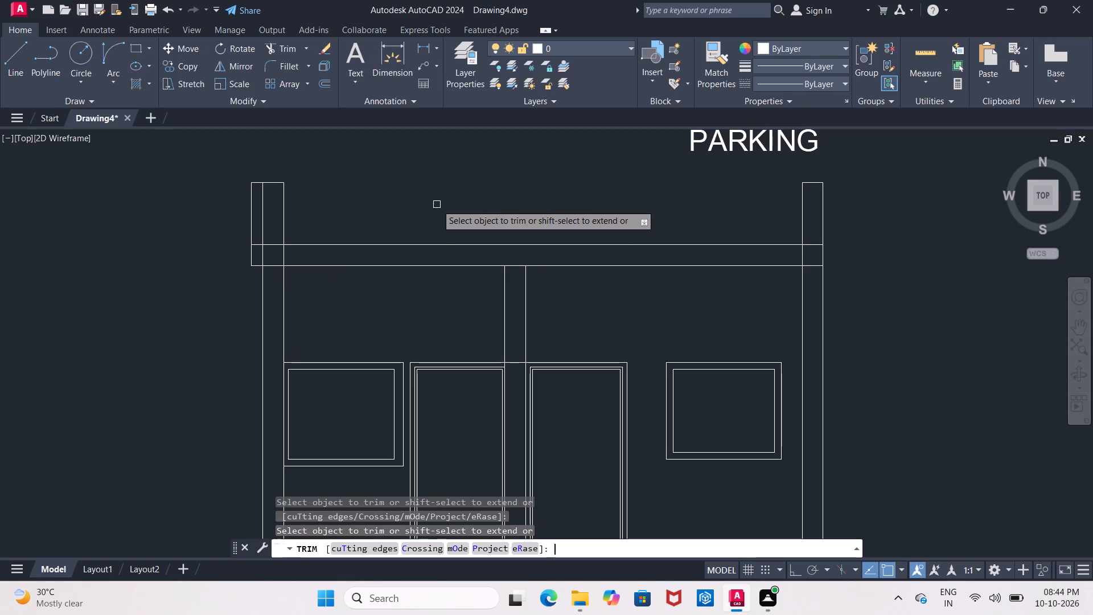
{"action": "scroll", "coordinate": [255, 181], "scroll_direction": "up", "scroll_amount": 2}
{"action": "left_click", "coordinate": [255, 182]}
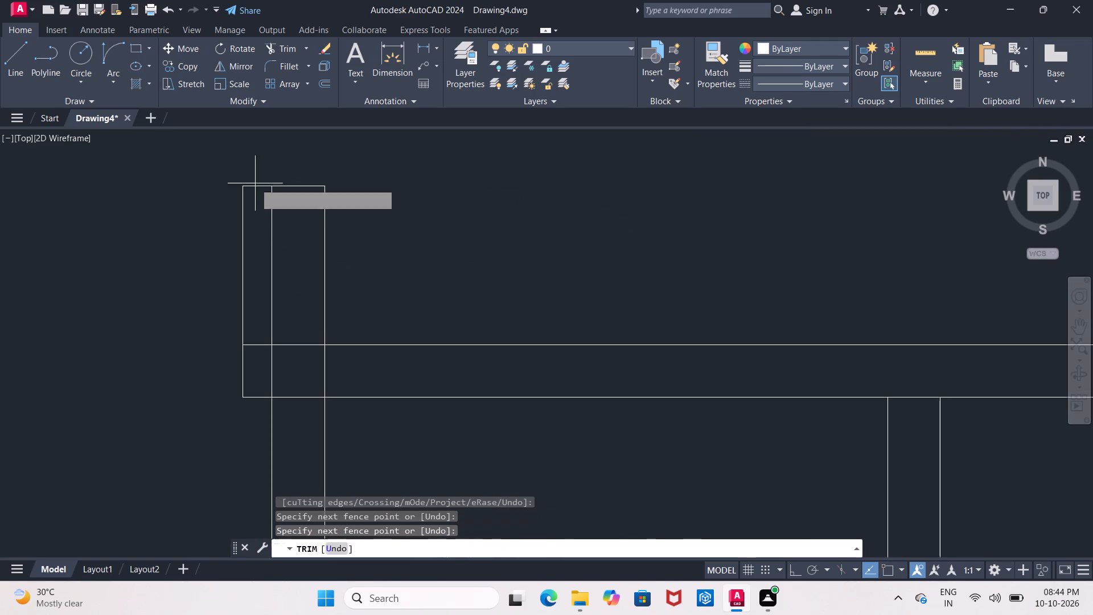
{"action": "left_click", "coordinate": [256, 196]}
{"action": "left_click", "coordinate": [241, 220]}
{"action": "scroll", "coordinate": [245, 226], "scroll_direction": "down", "scroll_amount": 1}
Trim the left column's outer and inner lines between the two roof slab lines.
{"action": "middle_click_drag", "start_coordinate": [245, 227], "coordinate": [237, 208]}
{"action": "left_click", "coordinate": [254, 299]}
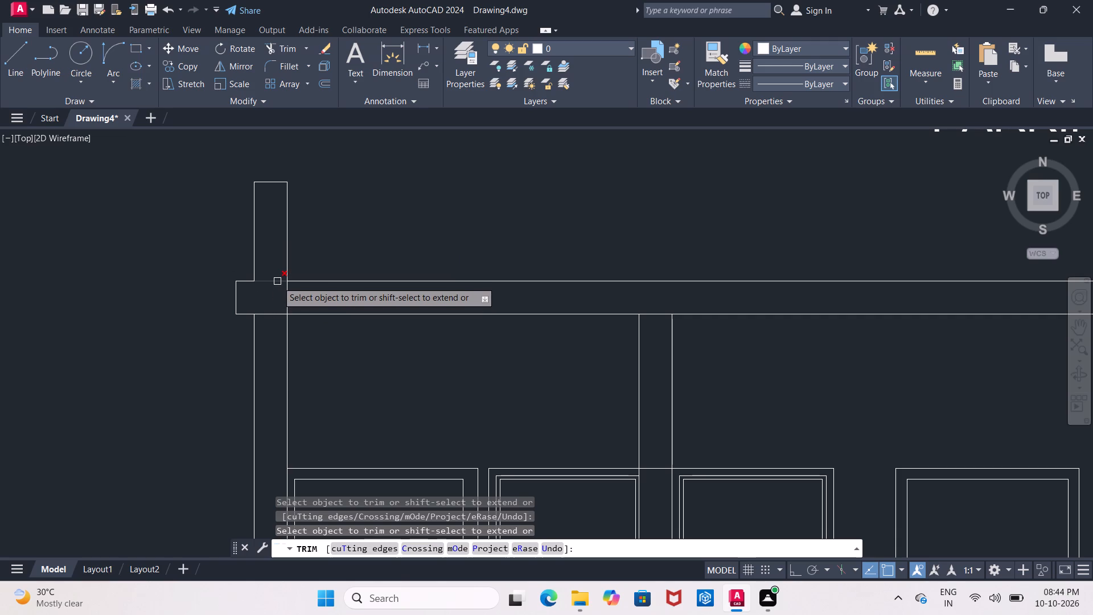
{"action": "middle_click_drag", "start_coordinate": [270, 306], "coordinate": [260, 293]}
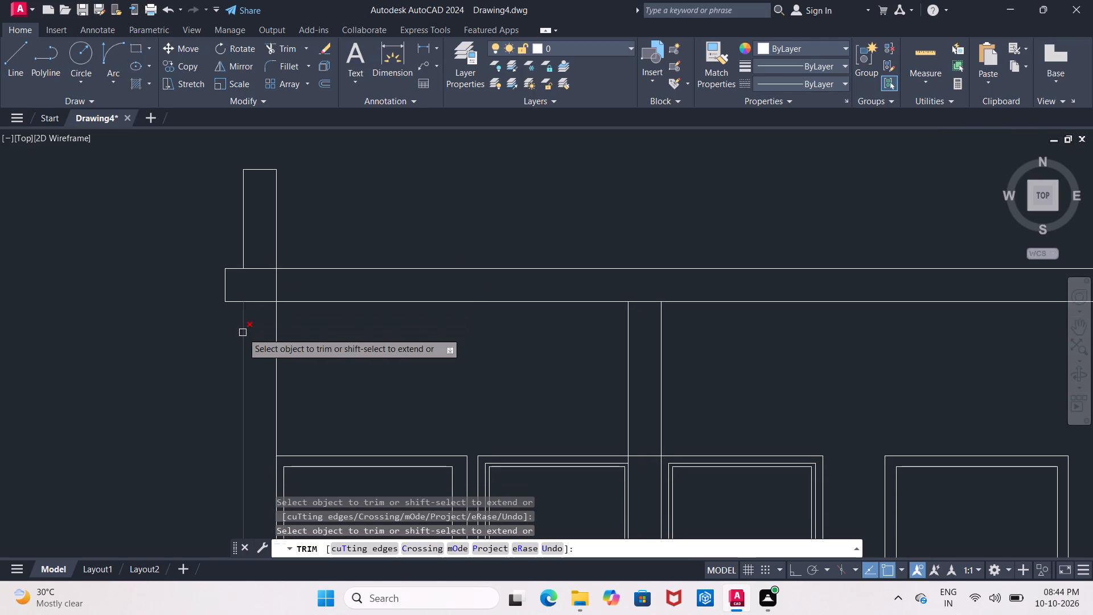
{"action": "middle_click_drag", "start_coordinate": [367, 279], "coordinate": [315, 276]}
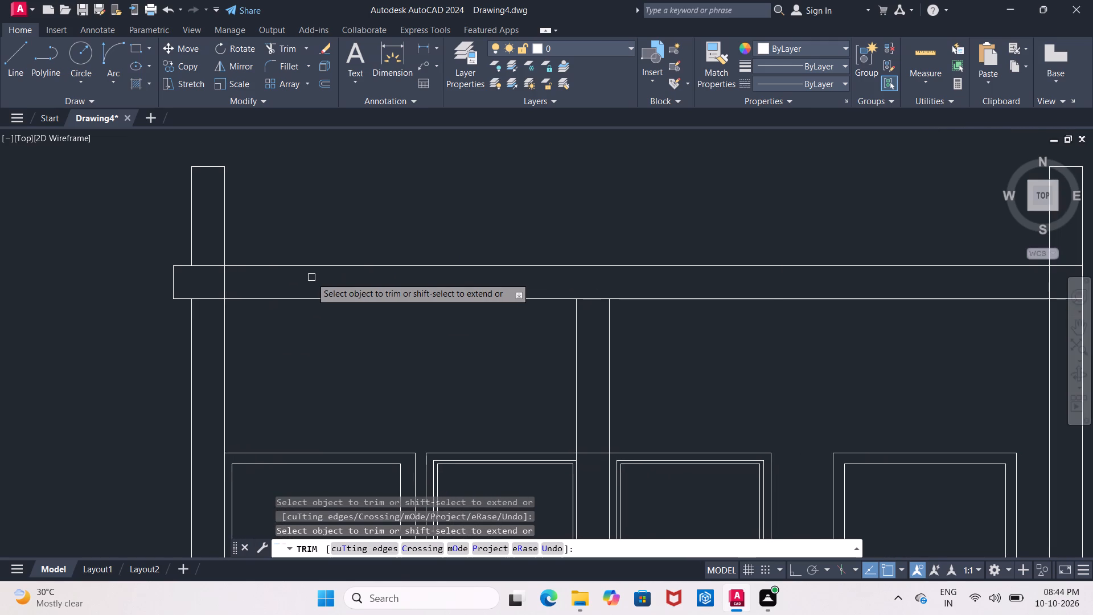
{"action": "scroll", "coordinate": [311, 277], "scroll_direction": "down", "scroll_amount": 1}
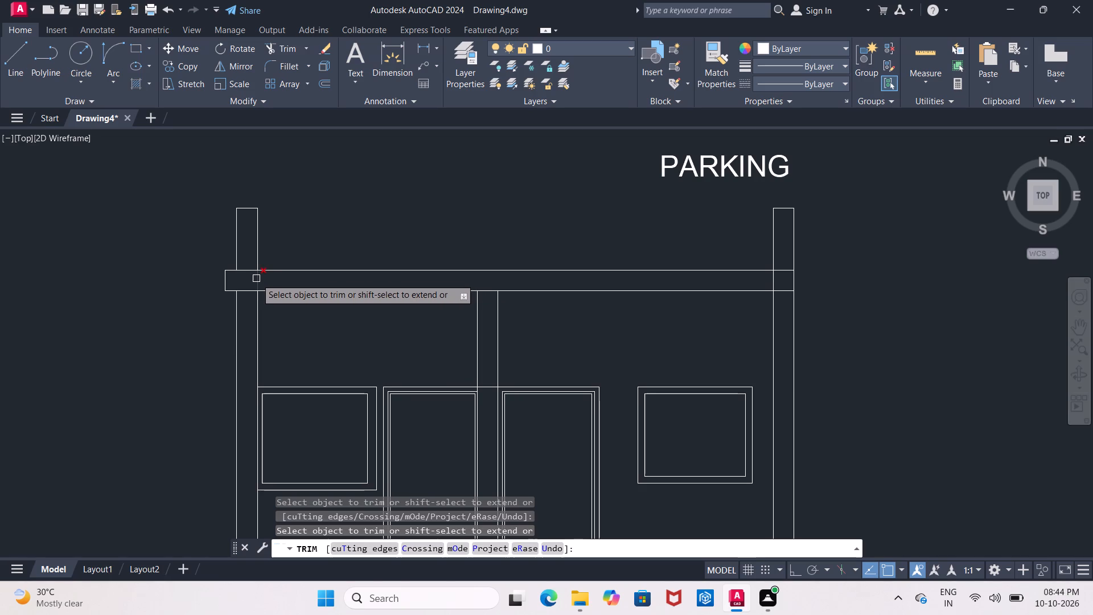
{"action": "left_click", "coordinate": [256, 278]}
Offset the right column's outer line 5" outward.
{"action": "middle_click_drag", "start_coordinate": [285, 281], "coordinate": [219, 281]}
{"action": "middle_click_drag", "start_coordinate": [525, 244], "coordinate": [483, 249]}
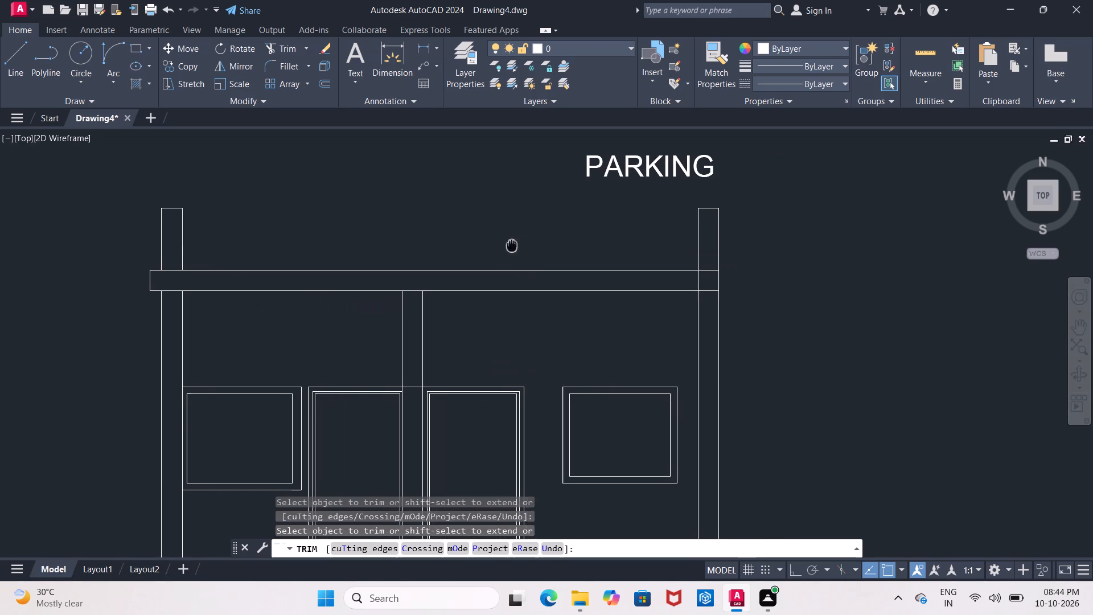
{"action": "middle_click_drag", "start_coordinate": [483, 249], "coordinate": [352, 241]}
{"action": "middle_click_drag", "start_coordinate": [460, 256], "coordinate": [557, 253]}
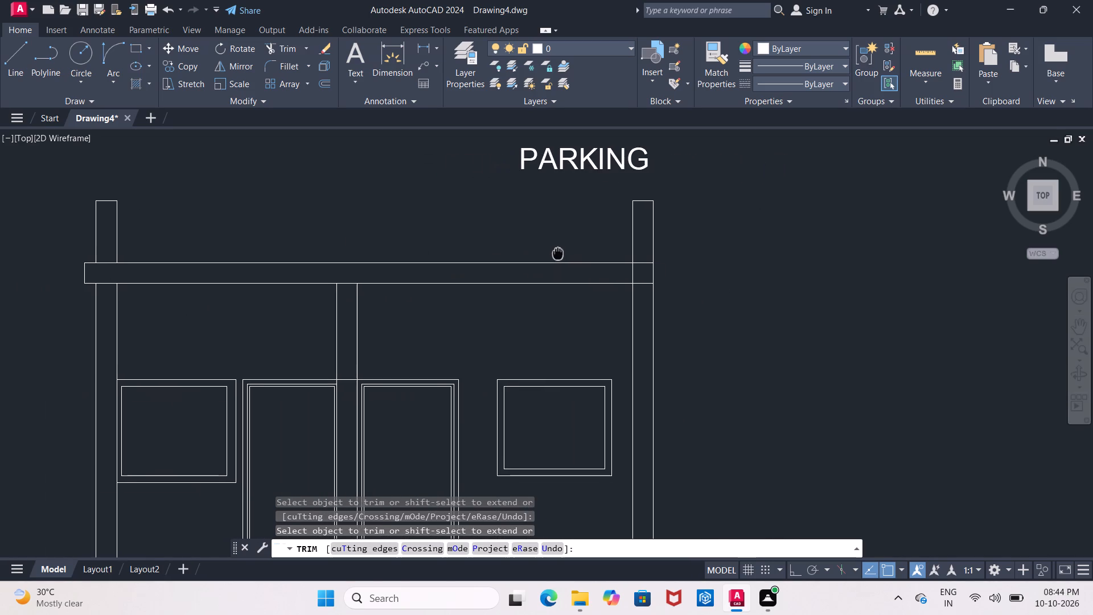
{"action": "middle_click_drag", "start_coordinate": [557, 253], "coordinate": [543, 252]}
{"action": "scroll", "coordinate": [543, 252], "scroll_direction": "down", "scroll_amount": 1}
{"action": "middle_click_drag", "start_coordinate": [543, 252], "coordinate": [461, 249]}
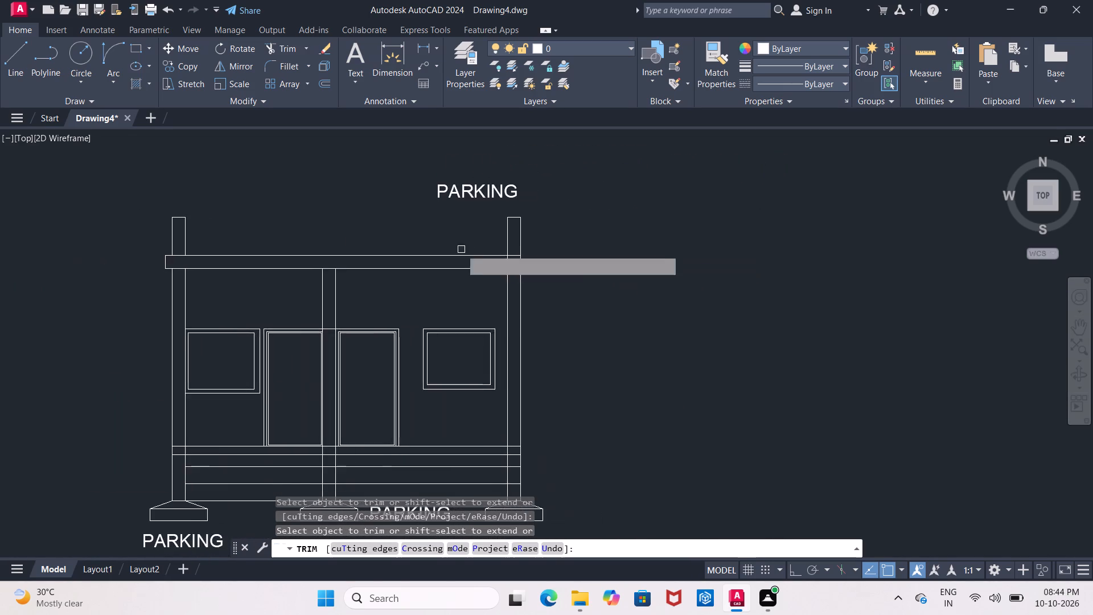
{"action": "scroll", "coordinate": [489, 247], "scroll_direction": "up", "scroll_amount": 2}
{"action": "middle_click_drag", "start_coordinate": [490, 247], "coordinate": [434, 248]}
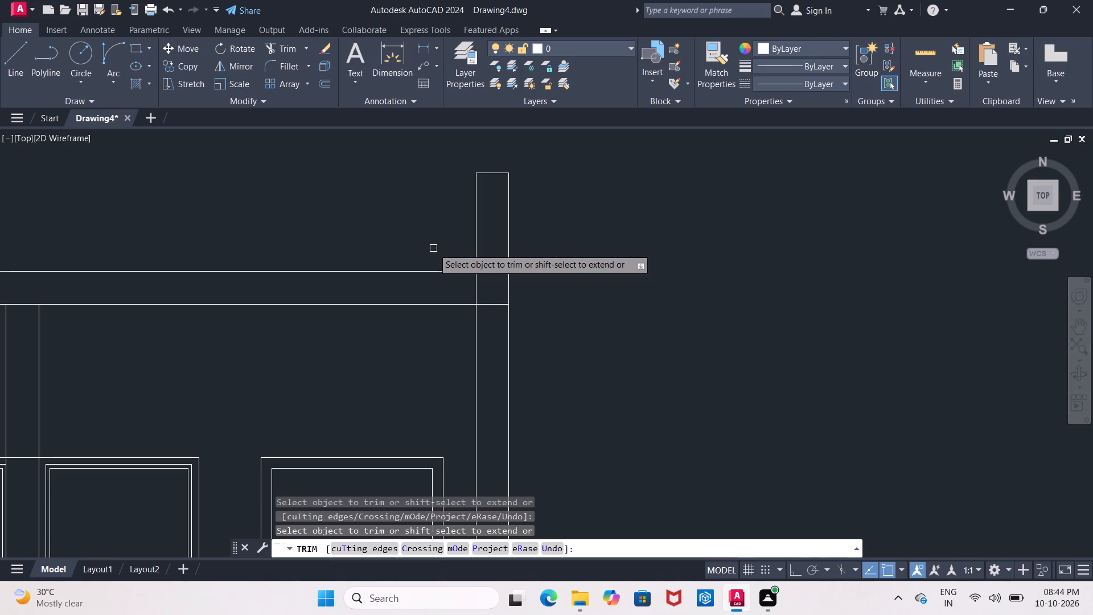
{"action": "key", "text": "Escape"}
{"action": "key", "text": "o"}
{"action": "key", "text": "Return"}
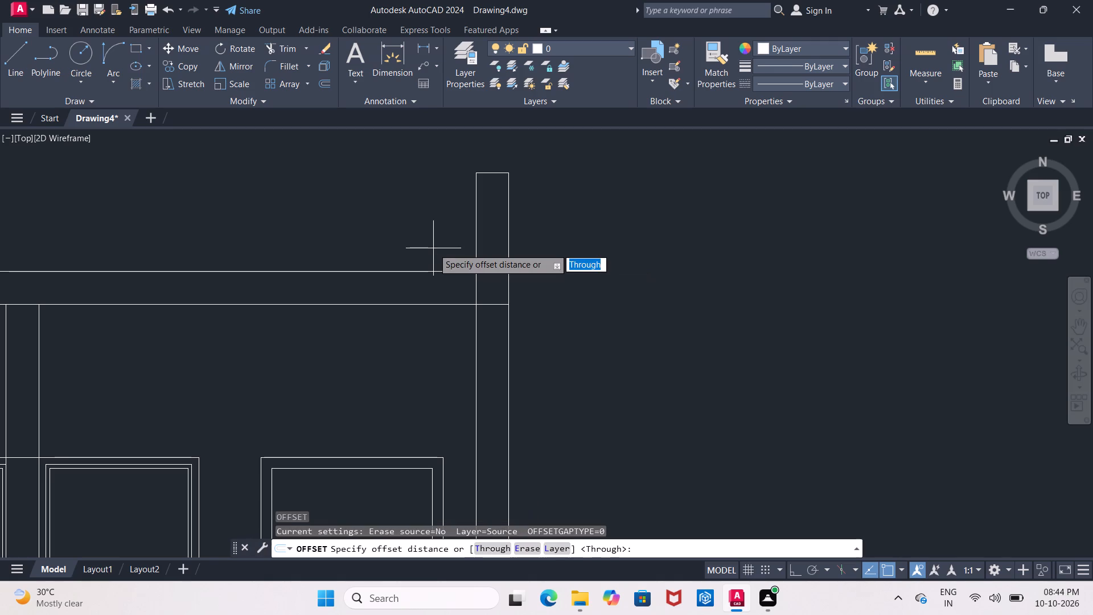
{"action": "type", "text": "5\""}
{"action": "key", "text": "Return"}
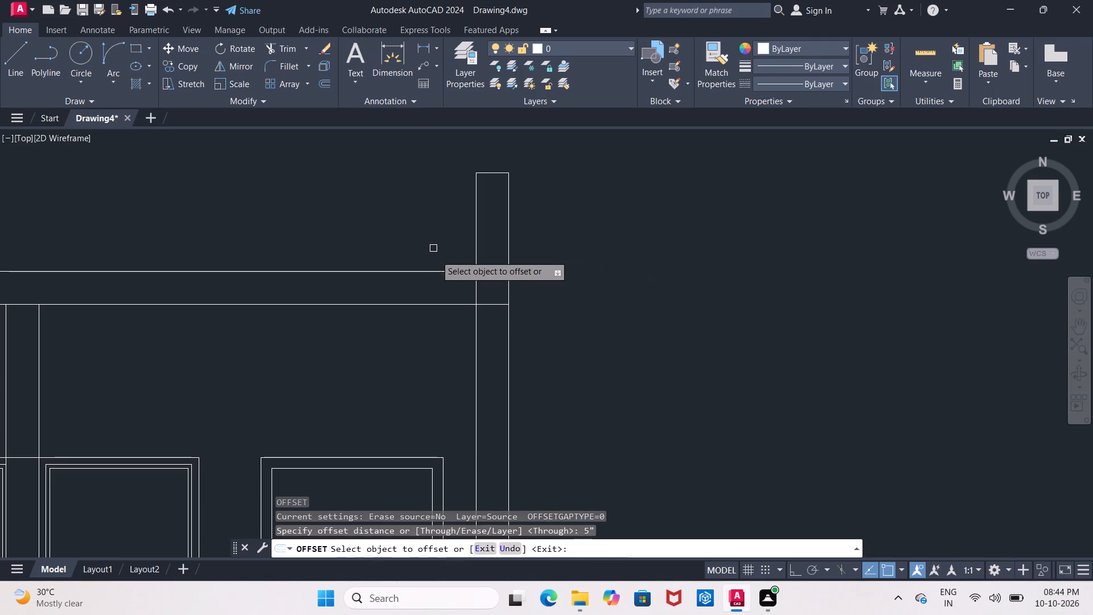
{"action": "left_click", "coordinate": [511, 251]}
{"action": "left_click", "coordinate": [543, 249]}
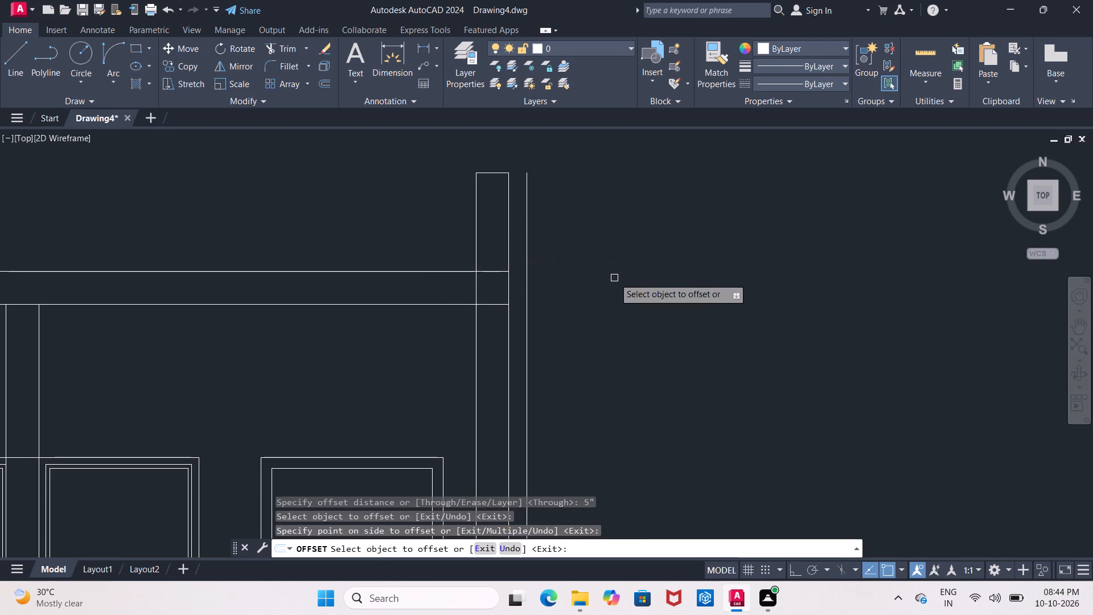
{"action": "key", "text": "Escape"}
Extend both roof slab lines and the right parapet cap outward to the new offset line.
{"action": "type", "text": "ex"}
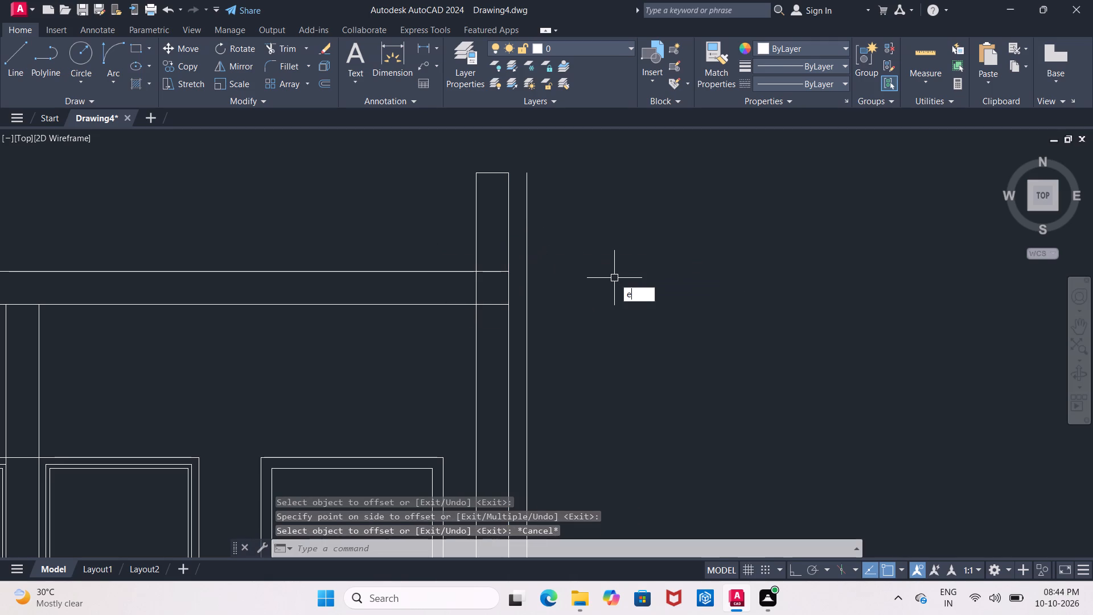
{"action": "key", "text": "Return"}
{"action": "left_click", "coordinate": [318, 273]}
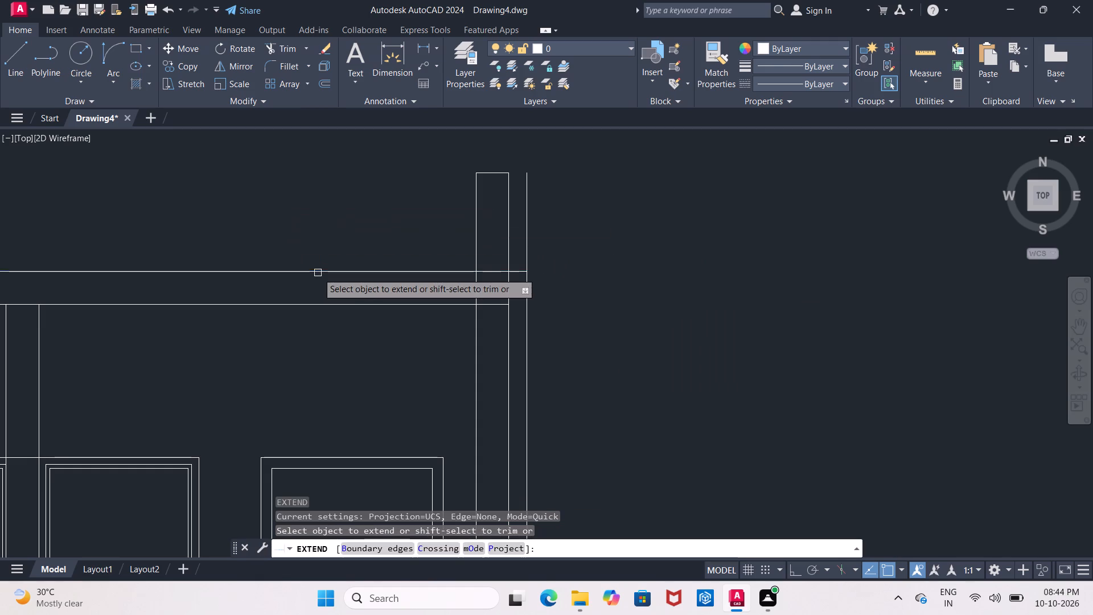
{"action": "left_click", "coordinate": [371, 306]}
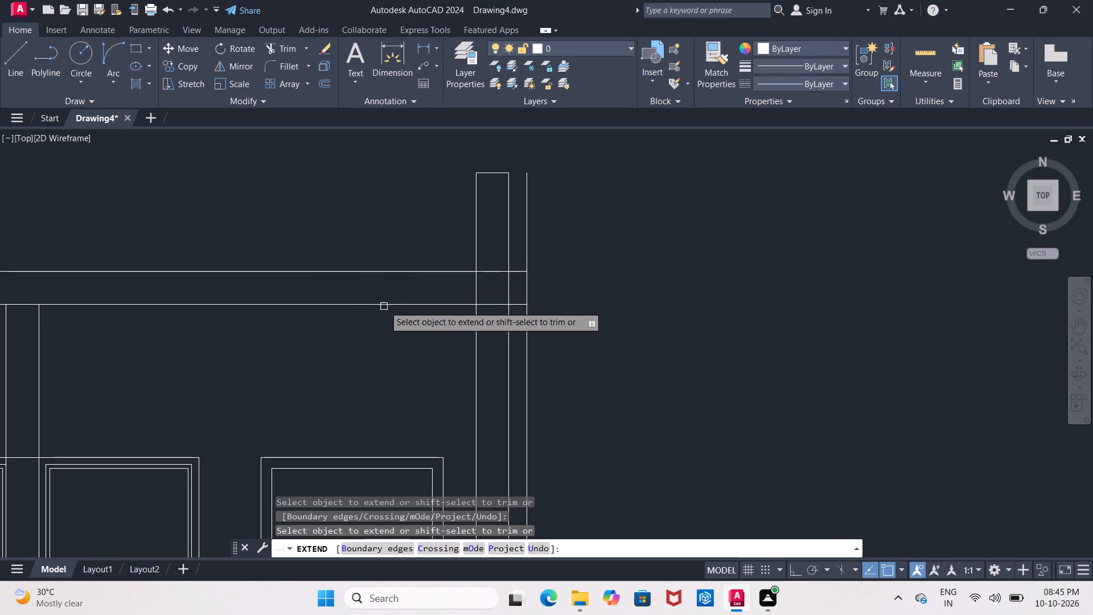
{"action": "left_click", "coordinate": [497, 171]}
{"action": "key", "text": "Escape"}
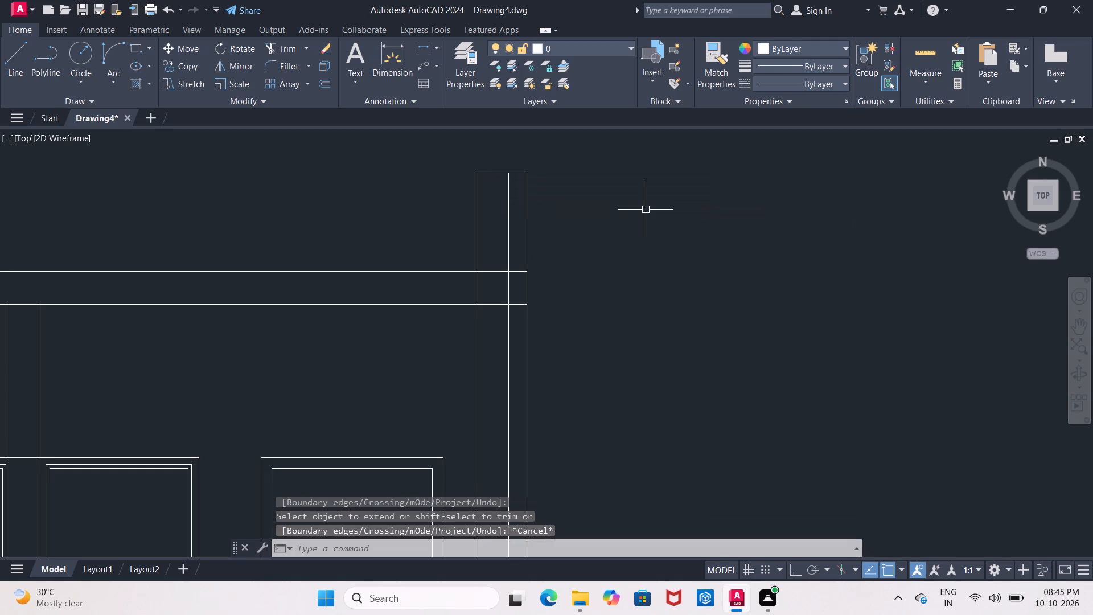
Trim the right offset line below and above the slab, and the parapet cap's overhang beyond the right column.
{"action": "type", "text": "tr"}
{"action": "key", "text": "Return"}
{"action": "key", "text": "Return"}
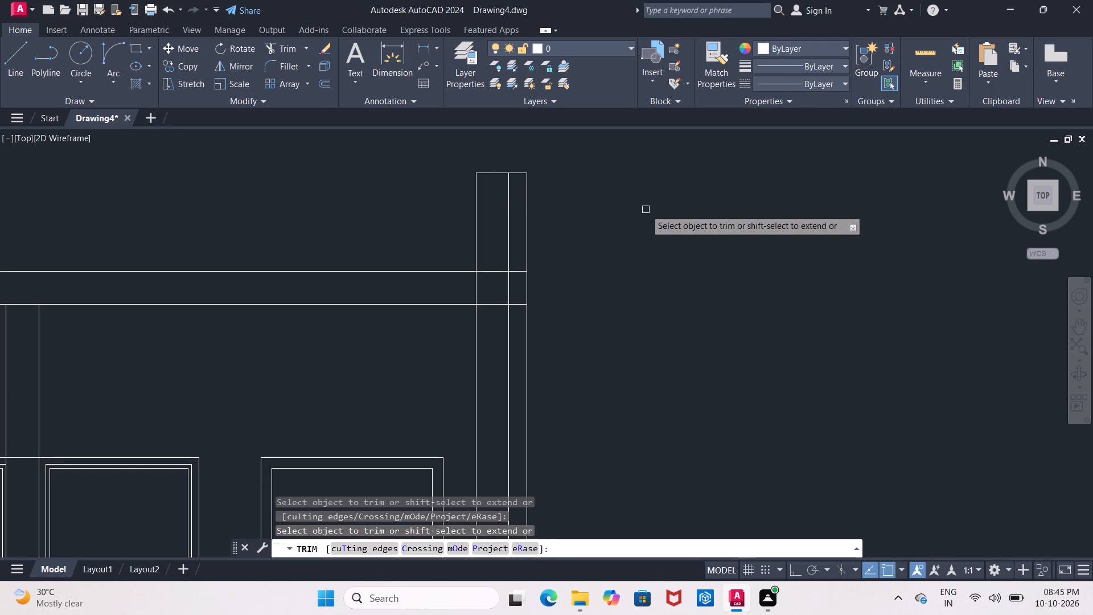
{"action": "left_click", "coordinate": [529, 334]}
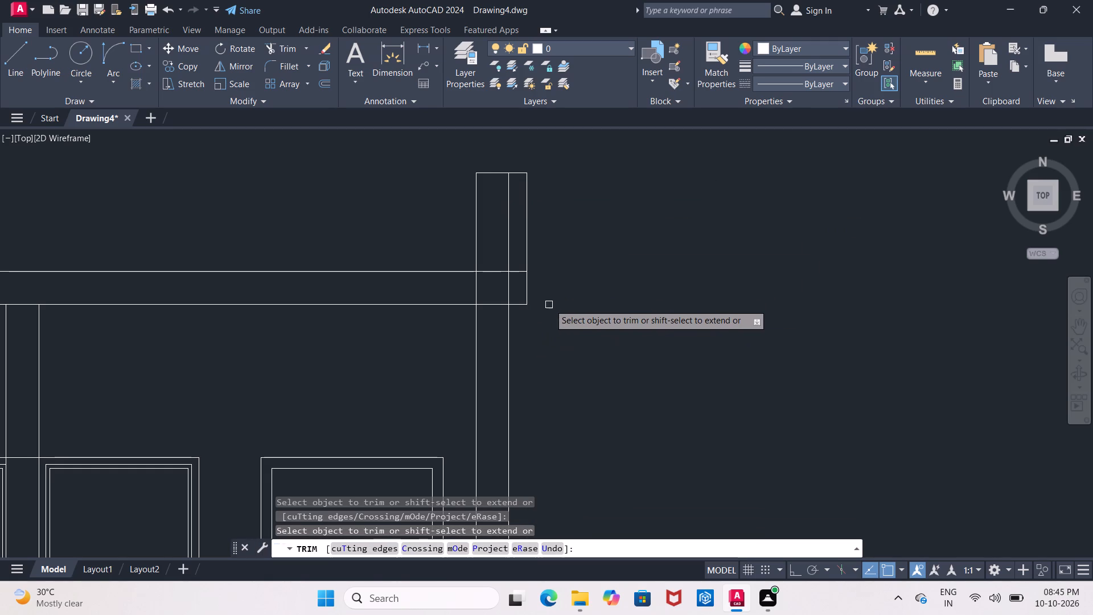
{"action": "left_click", "coordinate": [529, 250]}
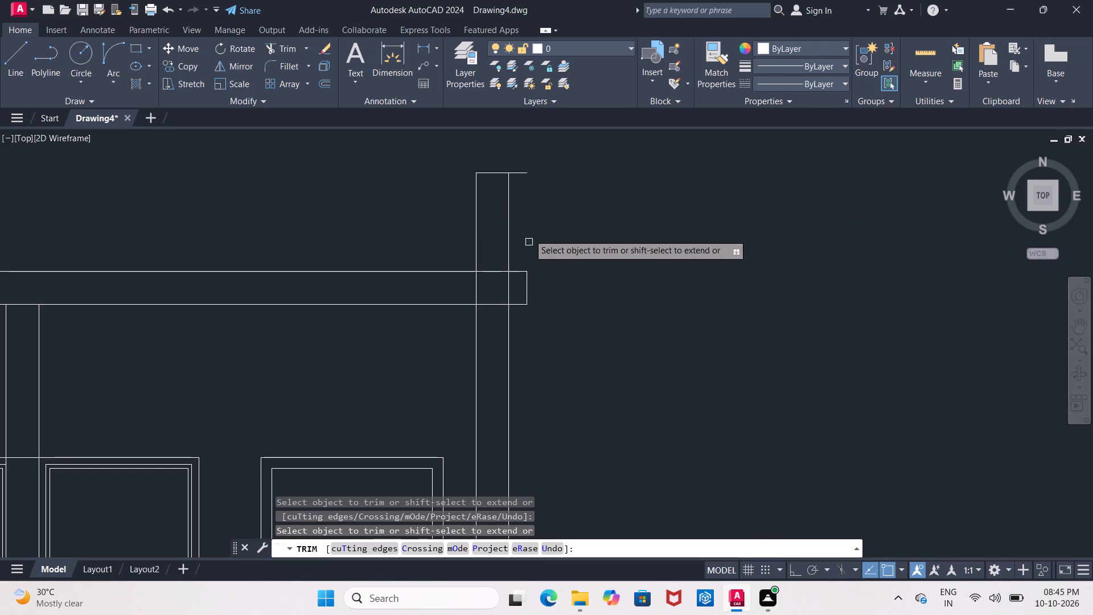
{"action": "left_click", "coordinate": [522, 172]}
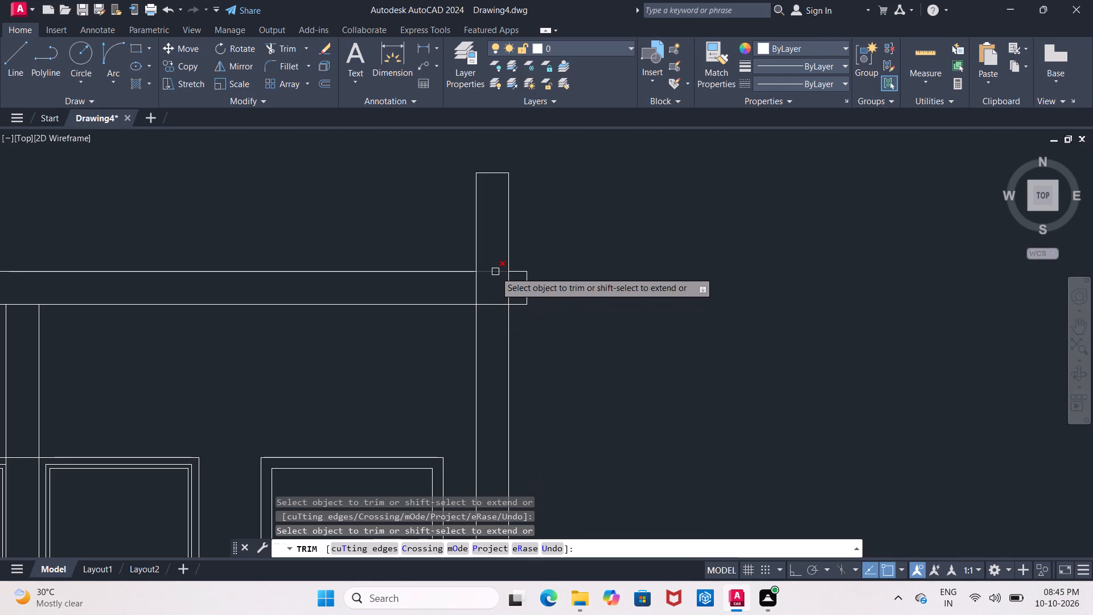
Trim the roof slab's top line between the right column's inner and outer lines.
{"action": "left_click", "coordinate": [495, 272]}
{"action": "scroll", "coordinate": [497, 272], "scroll_direction": "down", "scroll_amount": 1}
{"action": "middle_click_drag", "start_coordinate": [556, 338], "coordinate": [569, 337]}
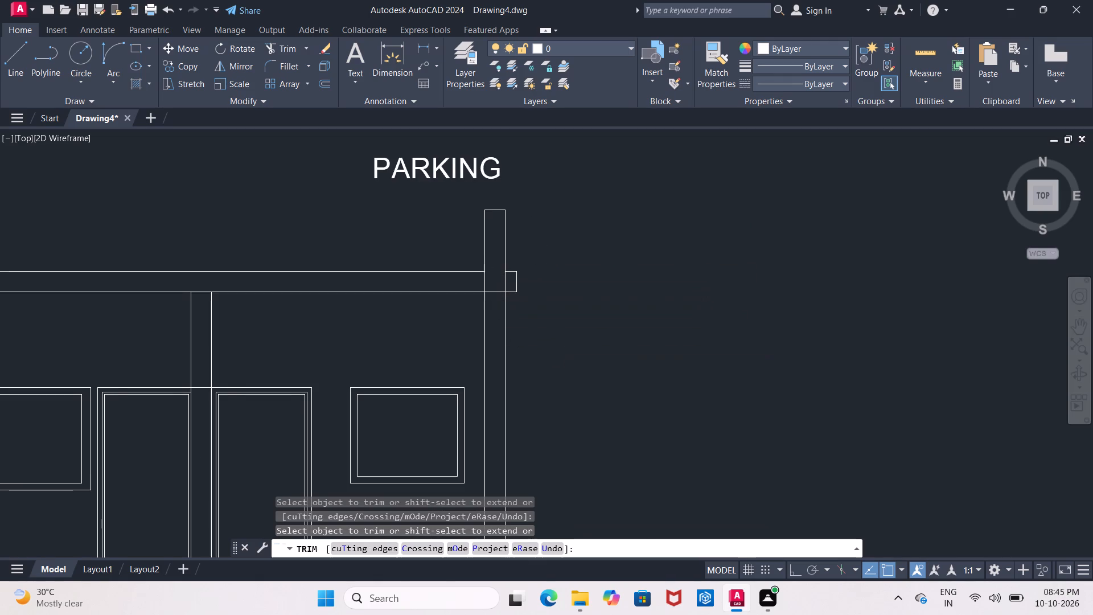
Trim the roof slab's bottom line inside the right column and the column's inner line between the two slab lines.
{"action": "middle_click_drag", "start_coordinate": [569, 337], "coordinate": [759, 311]}
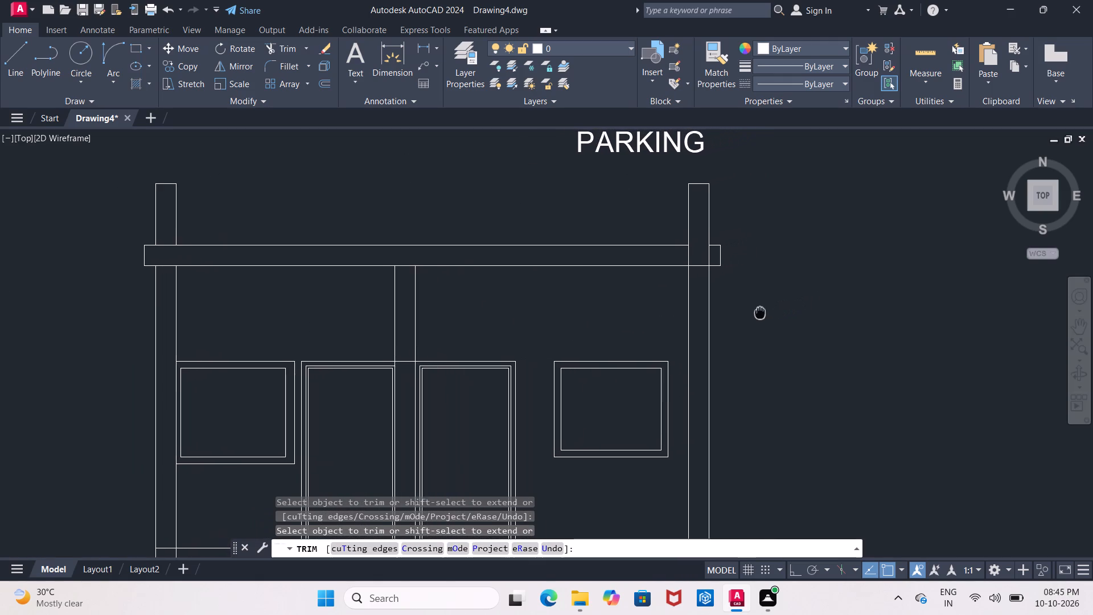
{"action": "middle_click_drag", "start_coordinate": [759, 311], "coordinate": [754, 312]}
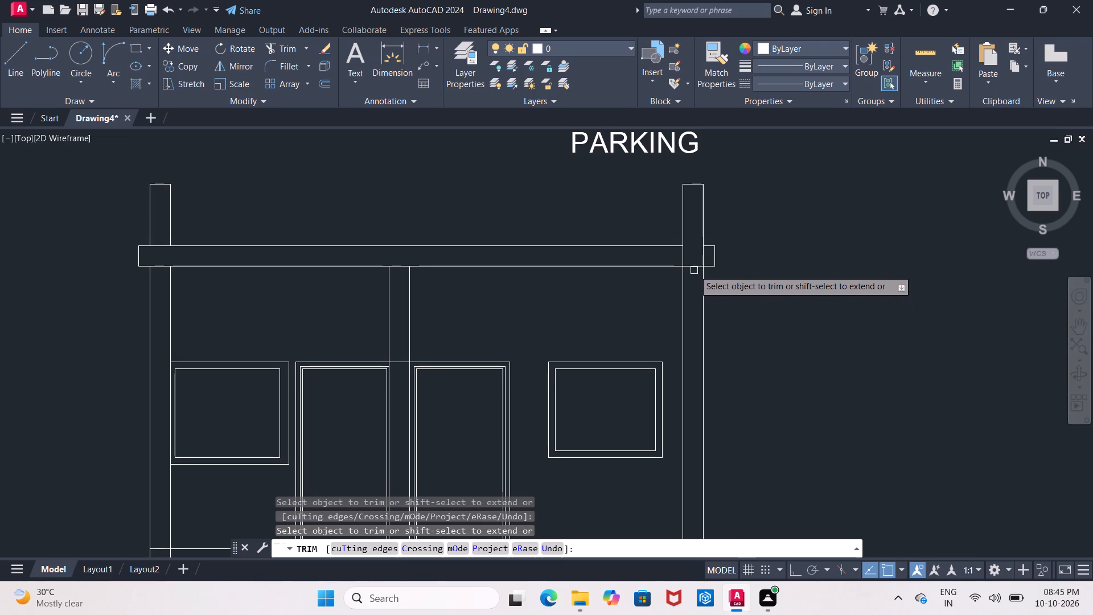
{"action": "left_click", "coordinate": [693, 267]}
{"action": "scroll", "coordinate": [766, 302], "scroll_direction": "down", "scroll_amount": 1}
{"action": "middle_click_drag", "start_coordinate": [766, 302], "coordinate": [756, 300]}
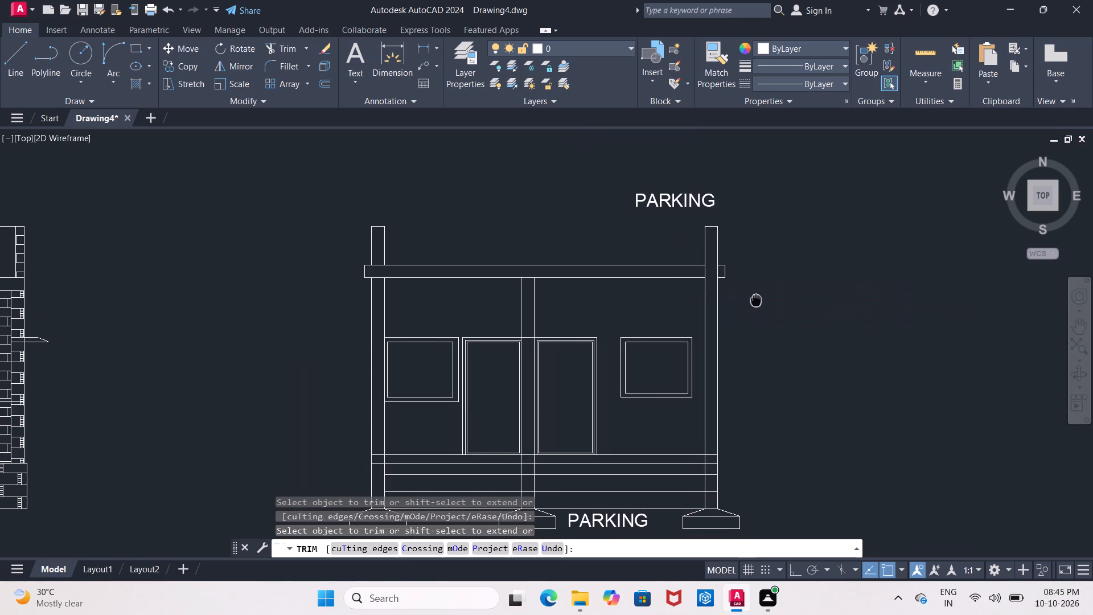
{"action": "middle_click_drag", "start_coordinate": [756, 300], "coordinate": [755, 300]}
{"action": "scroll", "coordinate": [708, 283], "scroll_direction": "up", "scroll_amount": 2}
{"action": "left_click", "coordinate": [694, 261]}
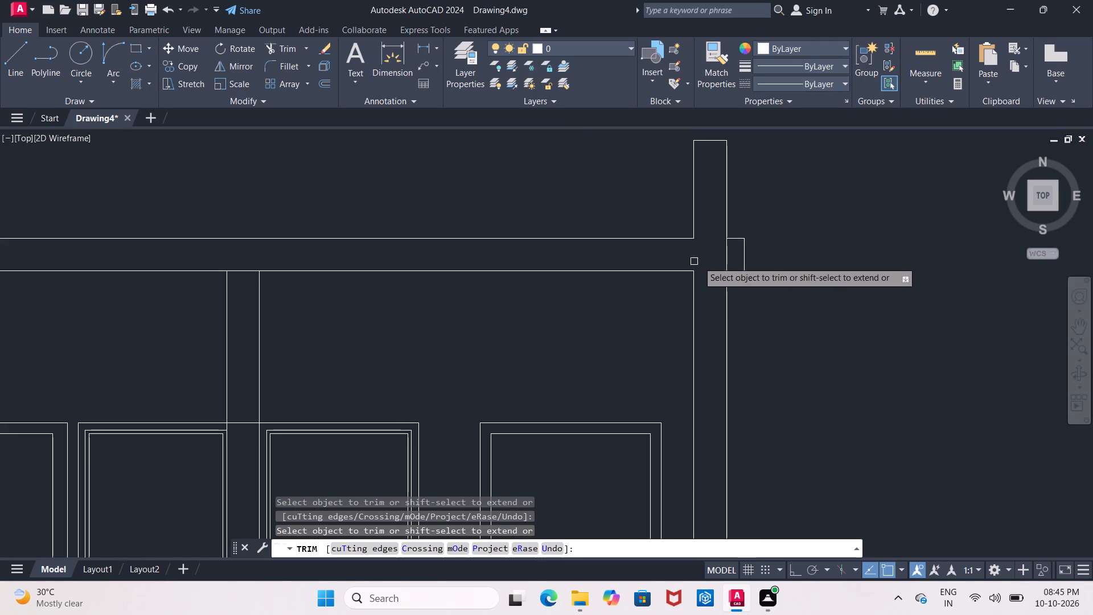
{"action": "scroll", "coordinate": [716, 274], "scroll_direction": "down", "scroll_amount": 2}
{"action": "middle_click_drag", "start_coordinate": [747, 299], "coordinate": [745, 308]}
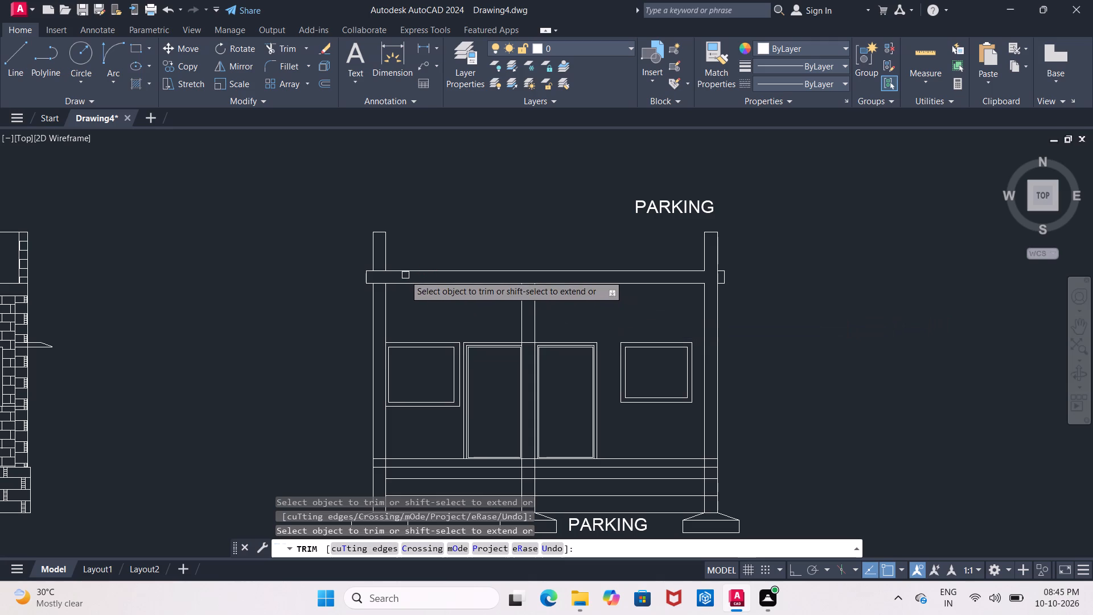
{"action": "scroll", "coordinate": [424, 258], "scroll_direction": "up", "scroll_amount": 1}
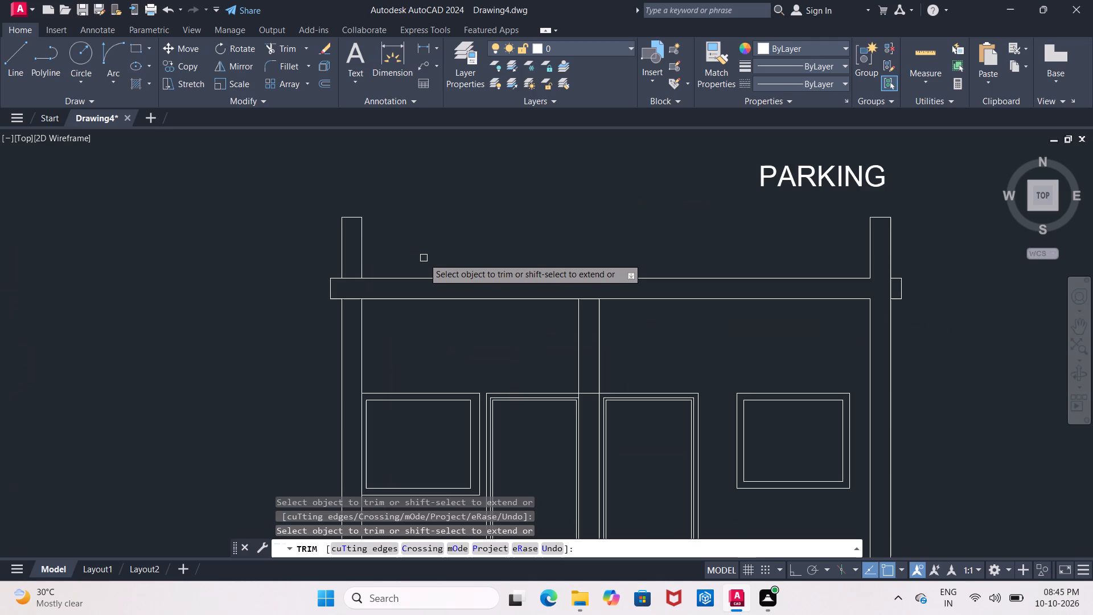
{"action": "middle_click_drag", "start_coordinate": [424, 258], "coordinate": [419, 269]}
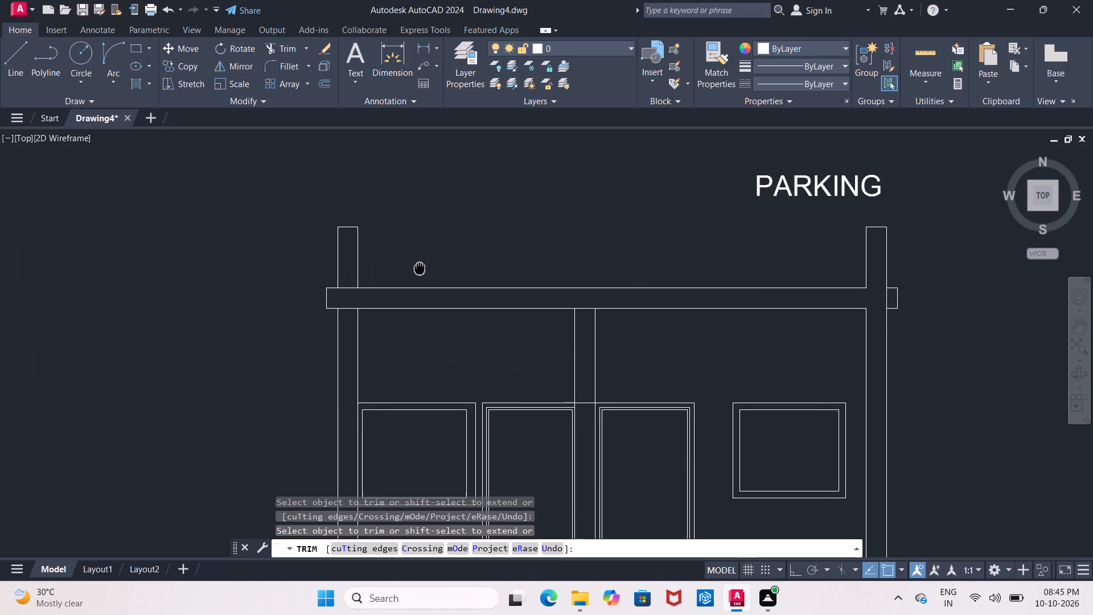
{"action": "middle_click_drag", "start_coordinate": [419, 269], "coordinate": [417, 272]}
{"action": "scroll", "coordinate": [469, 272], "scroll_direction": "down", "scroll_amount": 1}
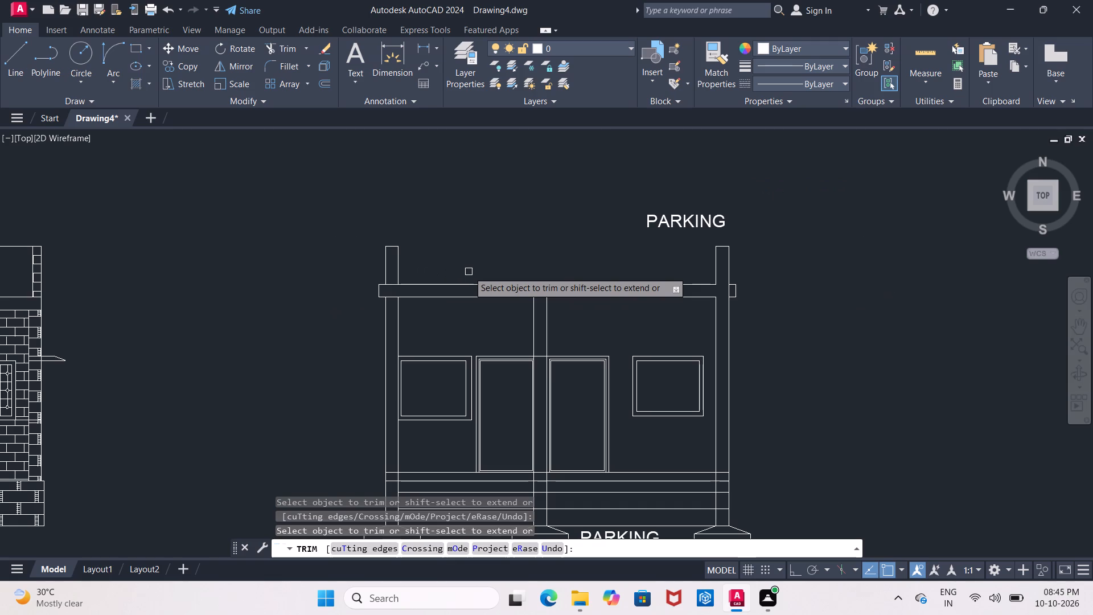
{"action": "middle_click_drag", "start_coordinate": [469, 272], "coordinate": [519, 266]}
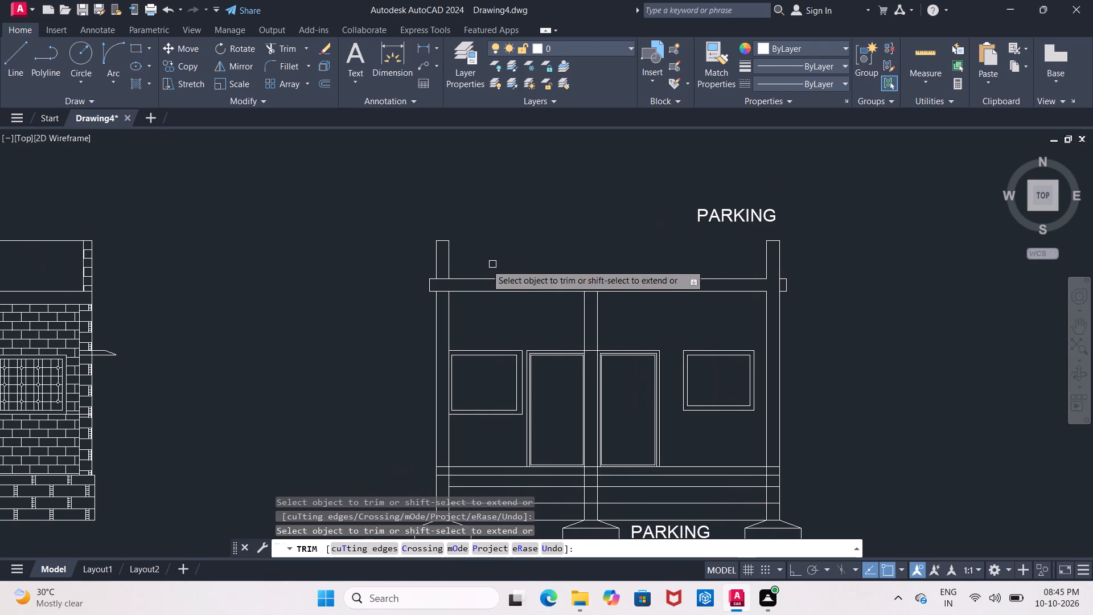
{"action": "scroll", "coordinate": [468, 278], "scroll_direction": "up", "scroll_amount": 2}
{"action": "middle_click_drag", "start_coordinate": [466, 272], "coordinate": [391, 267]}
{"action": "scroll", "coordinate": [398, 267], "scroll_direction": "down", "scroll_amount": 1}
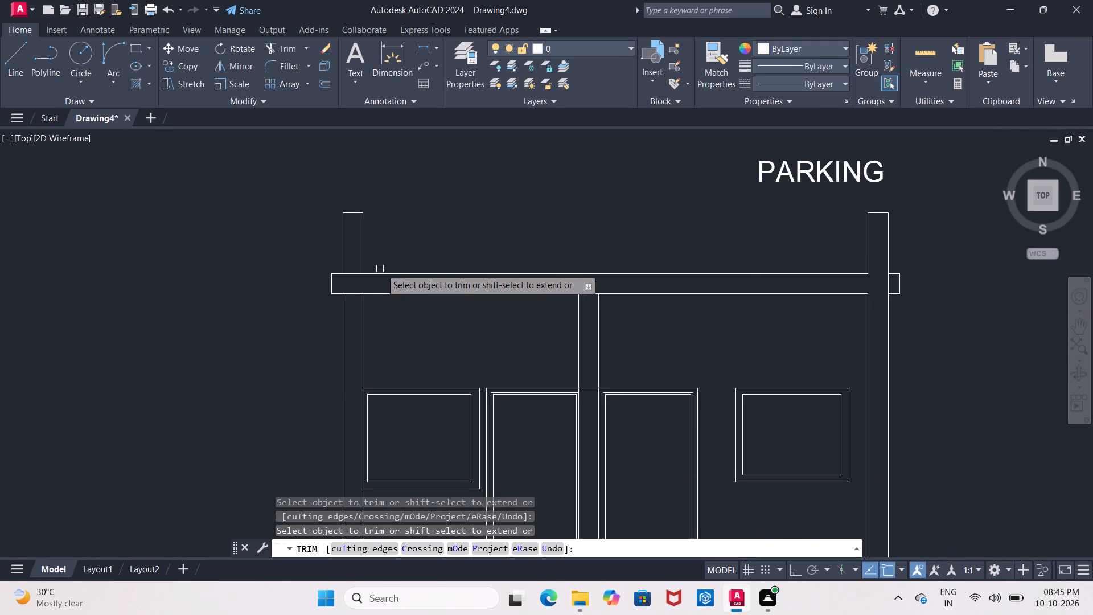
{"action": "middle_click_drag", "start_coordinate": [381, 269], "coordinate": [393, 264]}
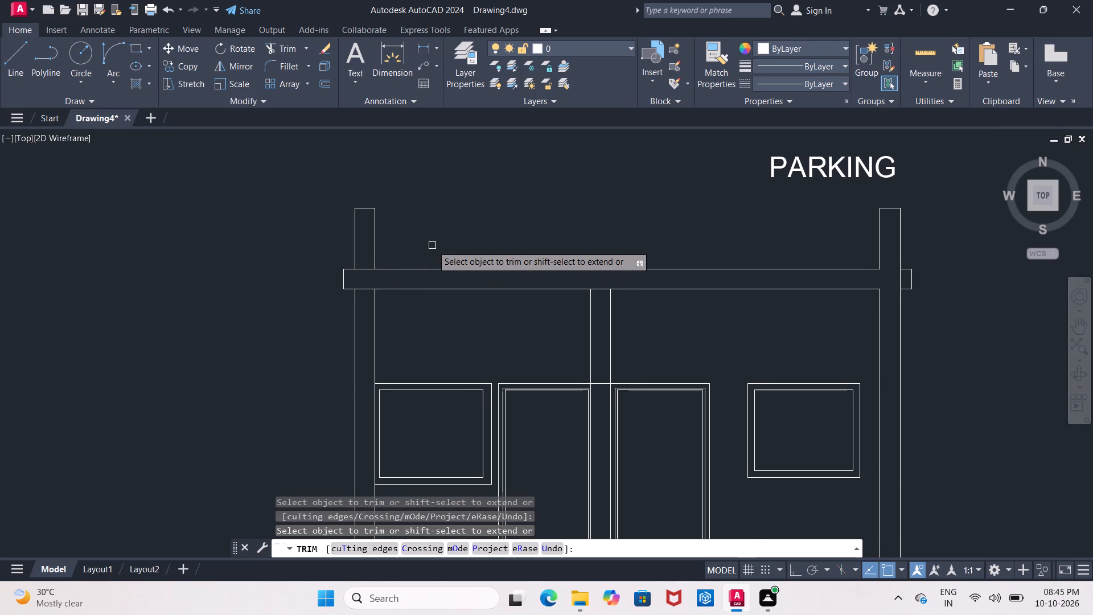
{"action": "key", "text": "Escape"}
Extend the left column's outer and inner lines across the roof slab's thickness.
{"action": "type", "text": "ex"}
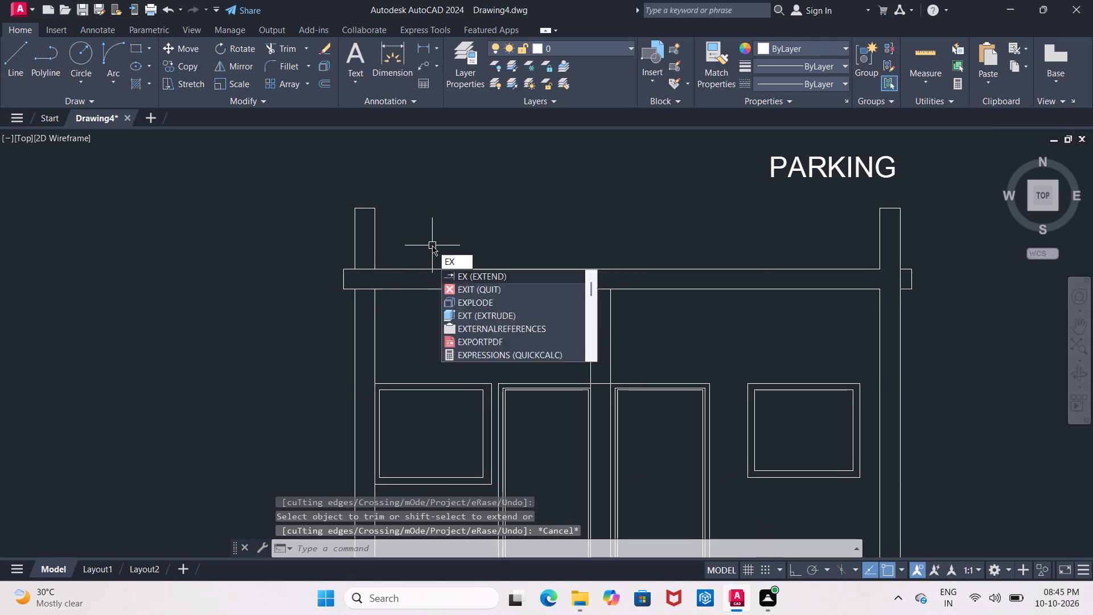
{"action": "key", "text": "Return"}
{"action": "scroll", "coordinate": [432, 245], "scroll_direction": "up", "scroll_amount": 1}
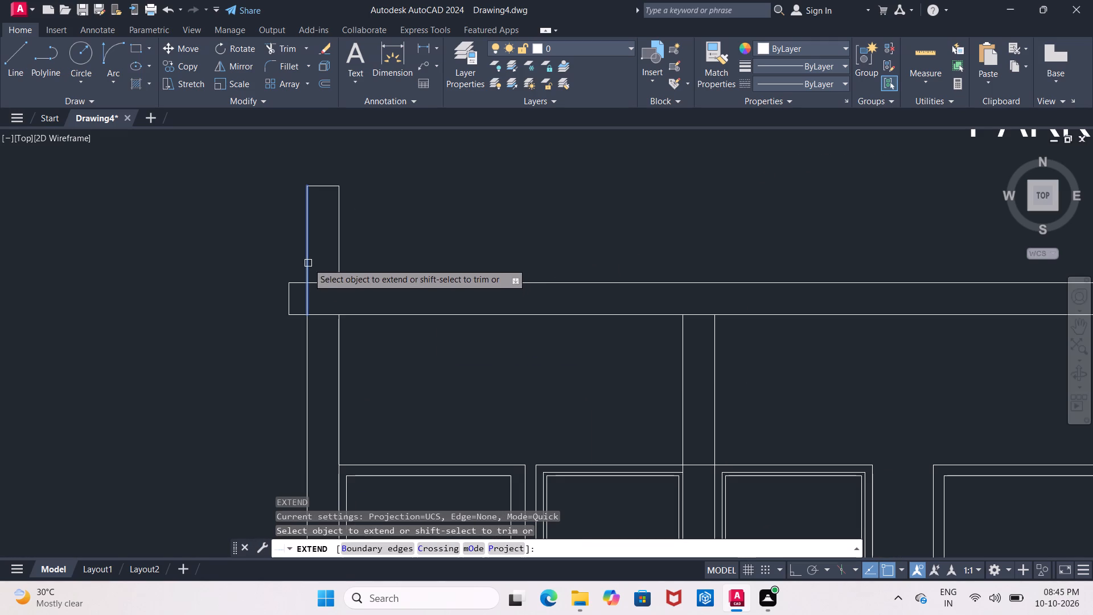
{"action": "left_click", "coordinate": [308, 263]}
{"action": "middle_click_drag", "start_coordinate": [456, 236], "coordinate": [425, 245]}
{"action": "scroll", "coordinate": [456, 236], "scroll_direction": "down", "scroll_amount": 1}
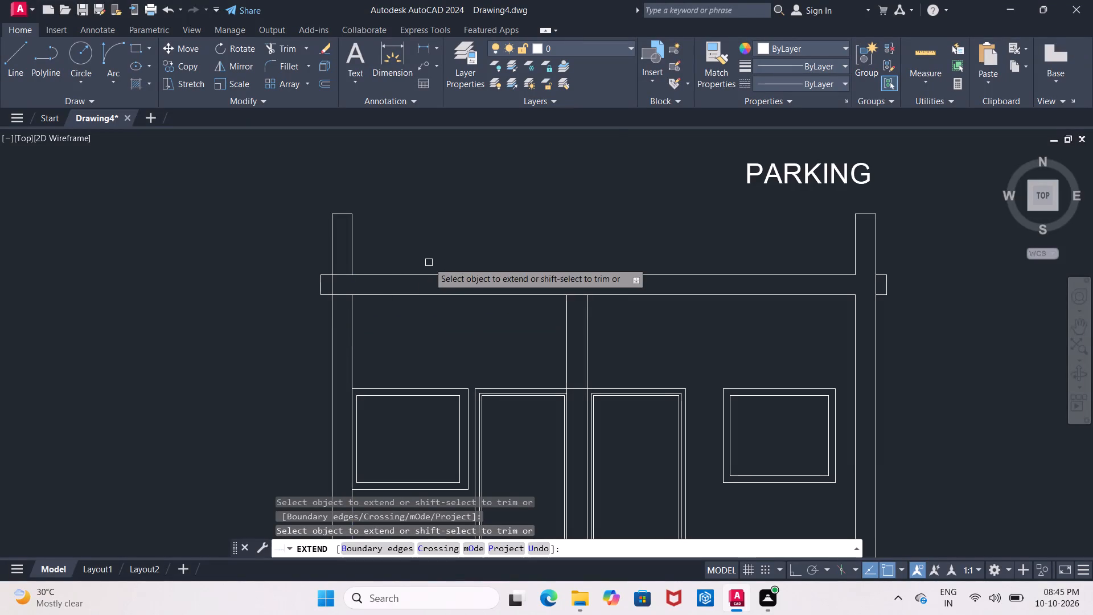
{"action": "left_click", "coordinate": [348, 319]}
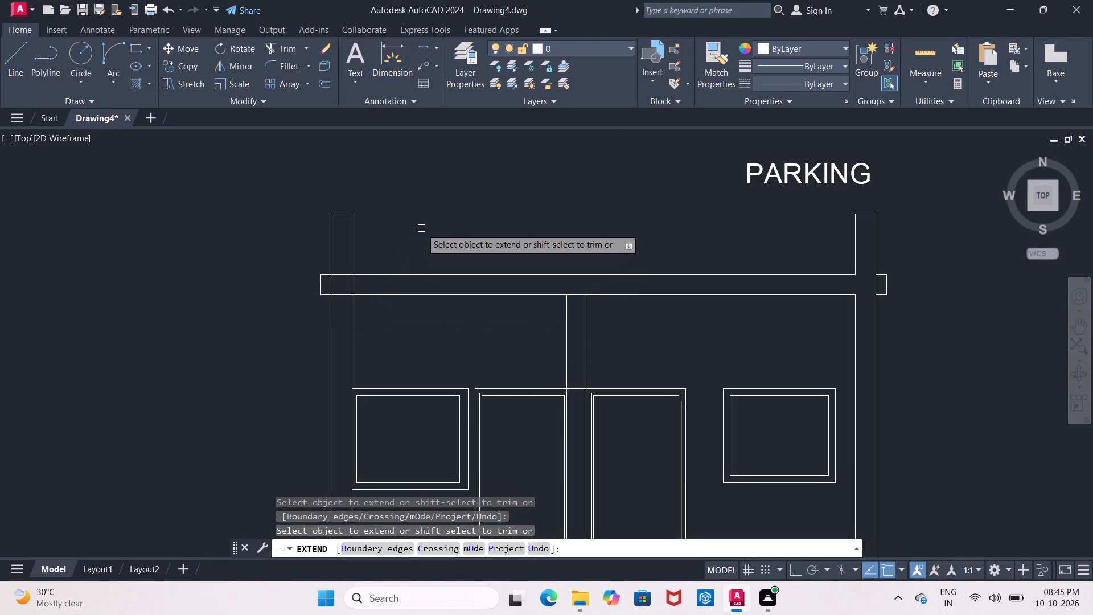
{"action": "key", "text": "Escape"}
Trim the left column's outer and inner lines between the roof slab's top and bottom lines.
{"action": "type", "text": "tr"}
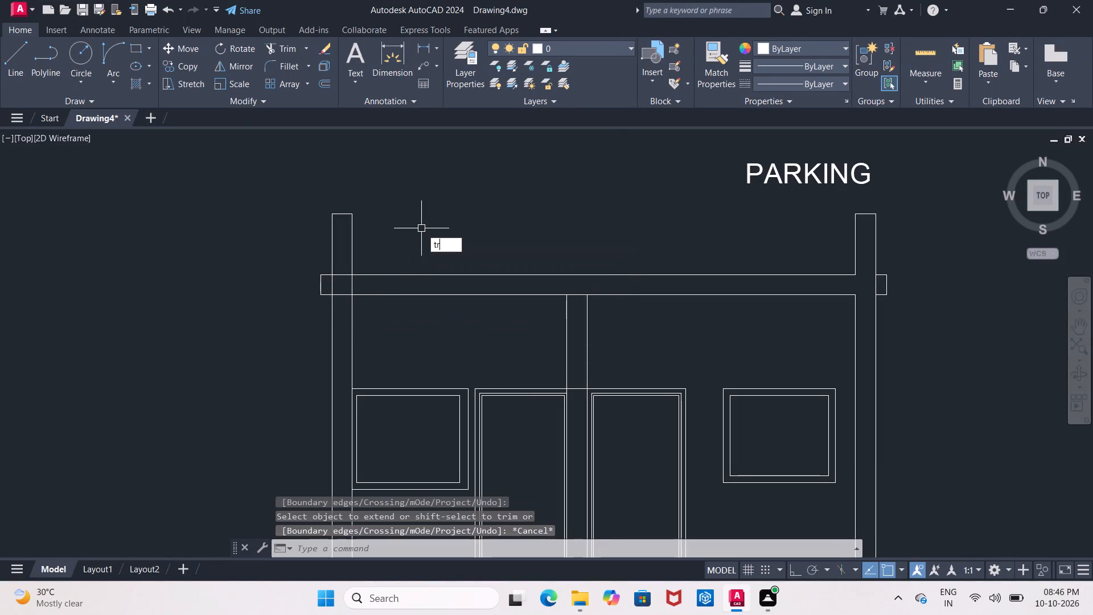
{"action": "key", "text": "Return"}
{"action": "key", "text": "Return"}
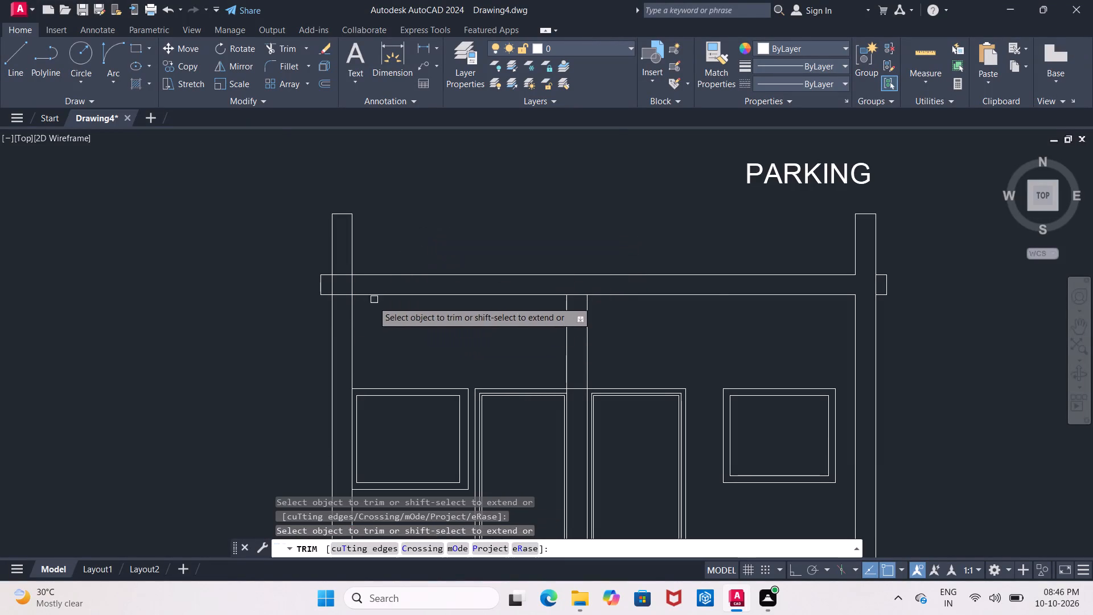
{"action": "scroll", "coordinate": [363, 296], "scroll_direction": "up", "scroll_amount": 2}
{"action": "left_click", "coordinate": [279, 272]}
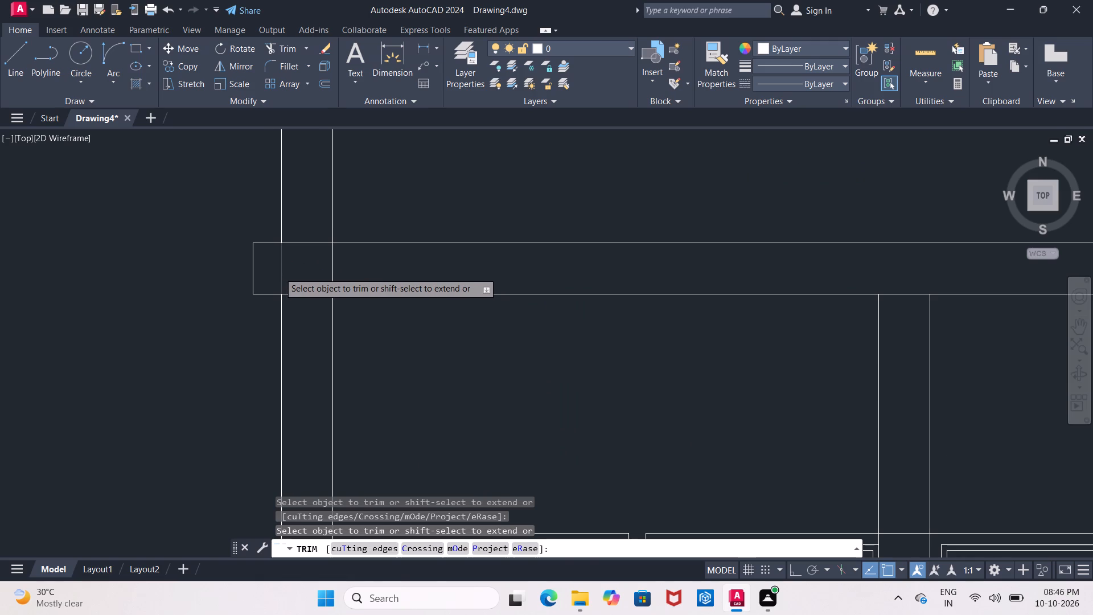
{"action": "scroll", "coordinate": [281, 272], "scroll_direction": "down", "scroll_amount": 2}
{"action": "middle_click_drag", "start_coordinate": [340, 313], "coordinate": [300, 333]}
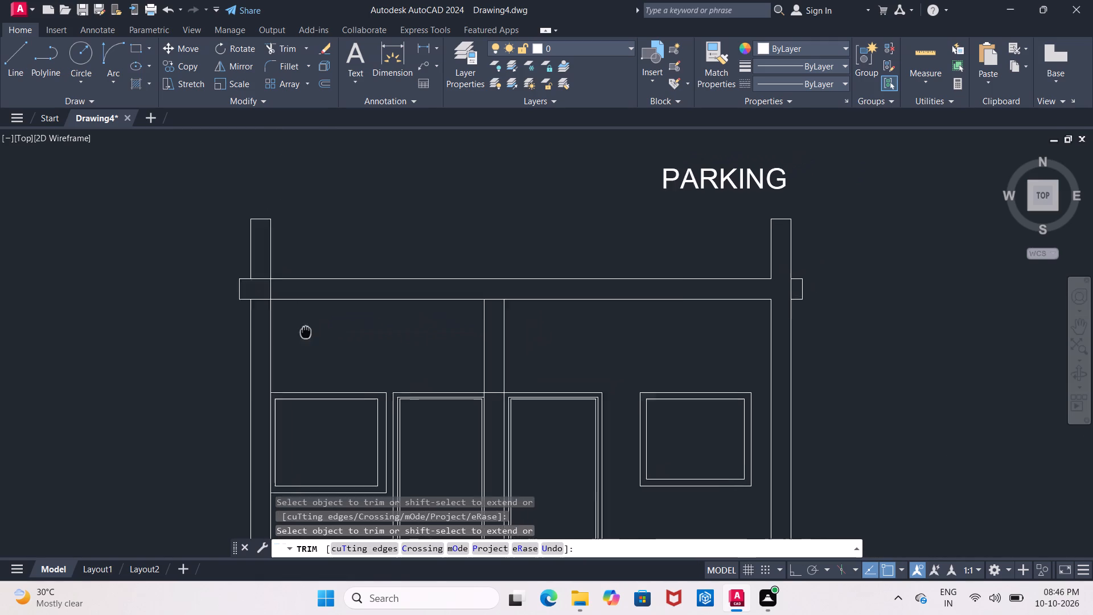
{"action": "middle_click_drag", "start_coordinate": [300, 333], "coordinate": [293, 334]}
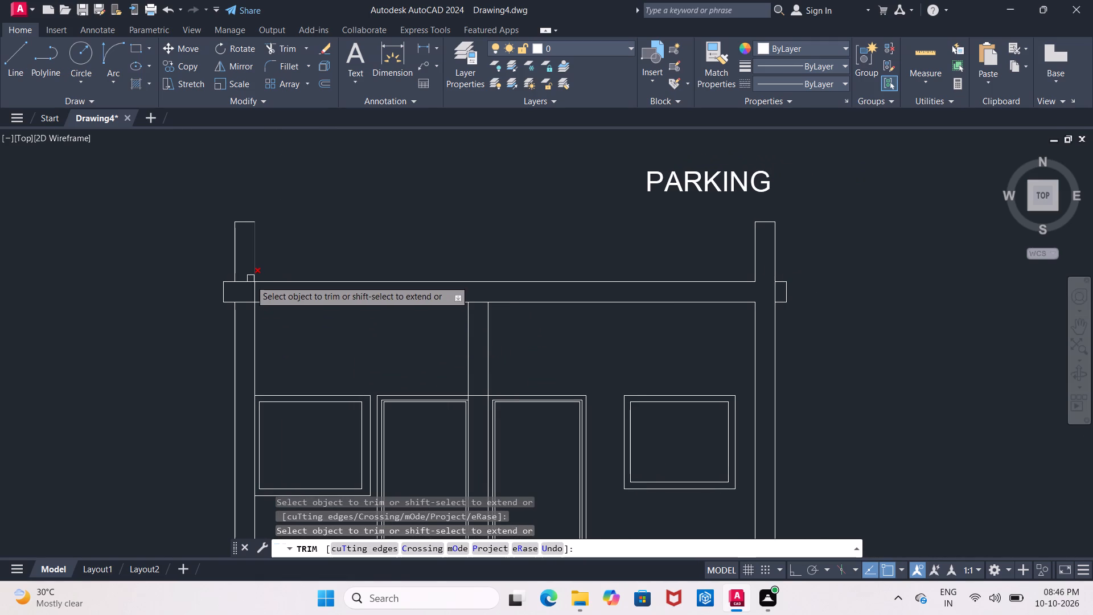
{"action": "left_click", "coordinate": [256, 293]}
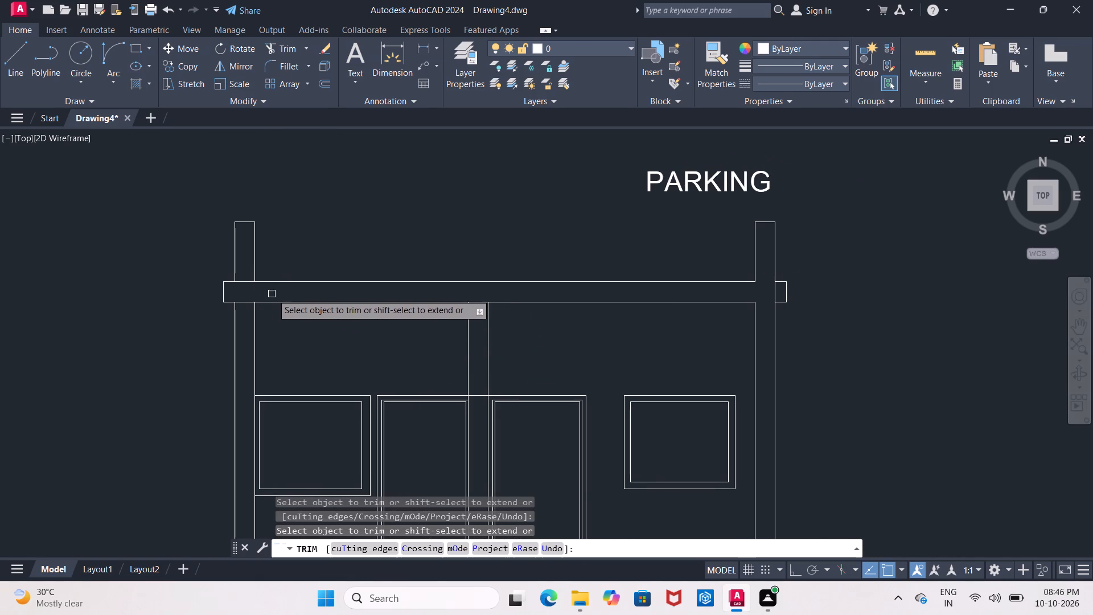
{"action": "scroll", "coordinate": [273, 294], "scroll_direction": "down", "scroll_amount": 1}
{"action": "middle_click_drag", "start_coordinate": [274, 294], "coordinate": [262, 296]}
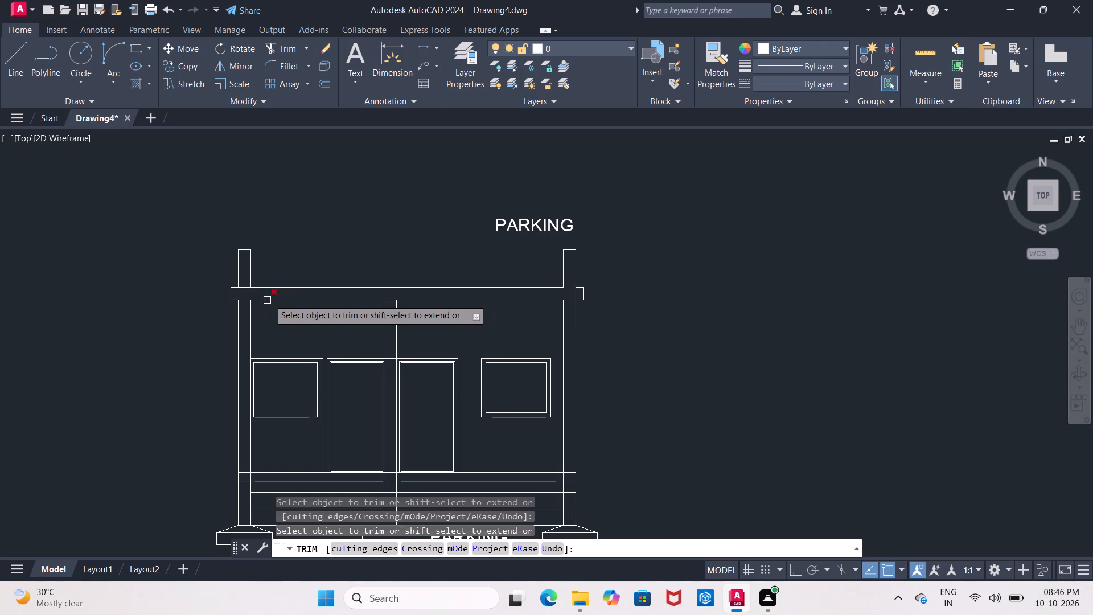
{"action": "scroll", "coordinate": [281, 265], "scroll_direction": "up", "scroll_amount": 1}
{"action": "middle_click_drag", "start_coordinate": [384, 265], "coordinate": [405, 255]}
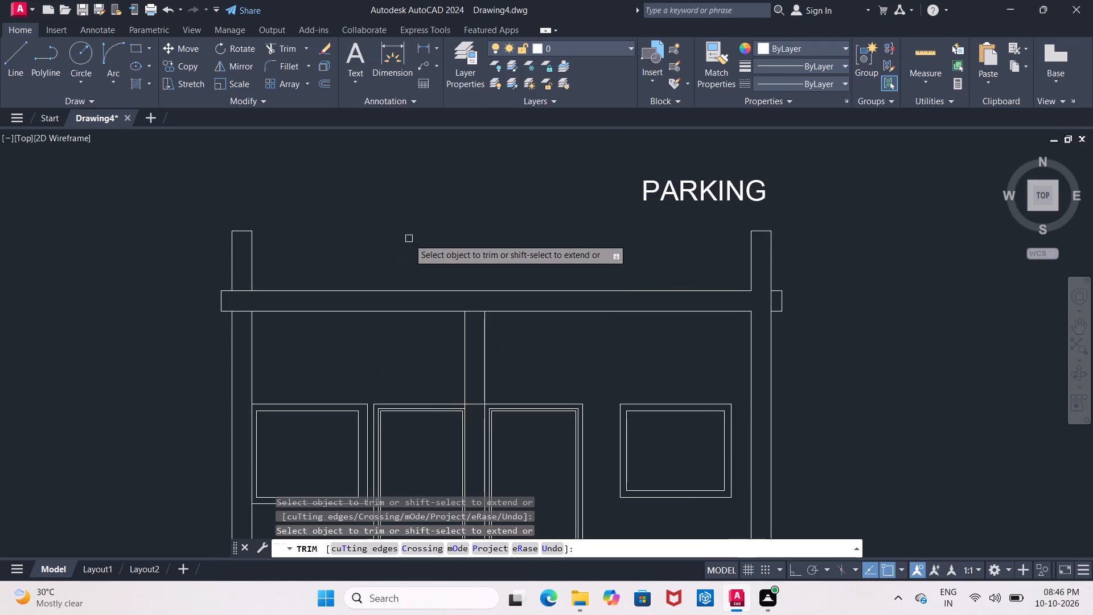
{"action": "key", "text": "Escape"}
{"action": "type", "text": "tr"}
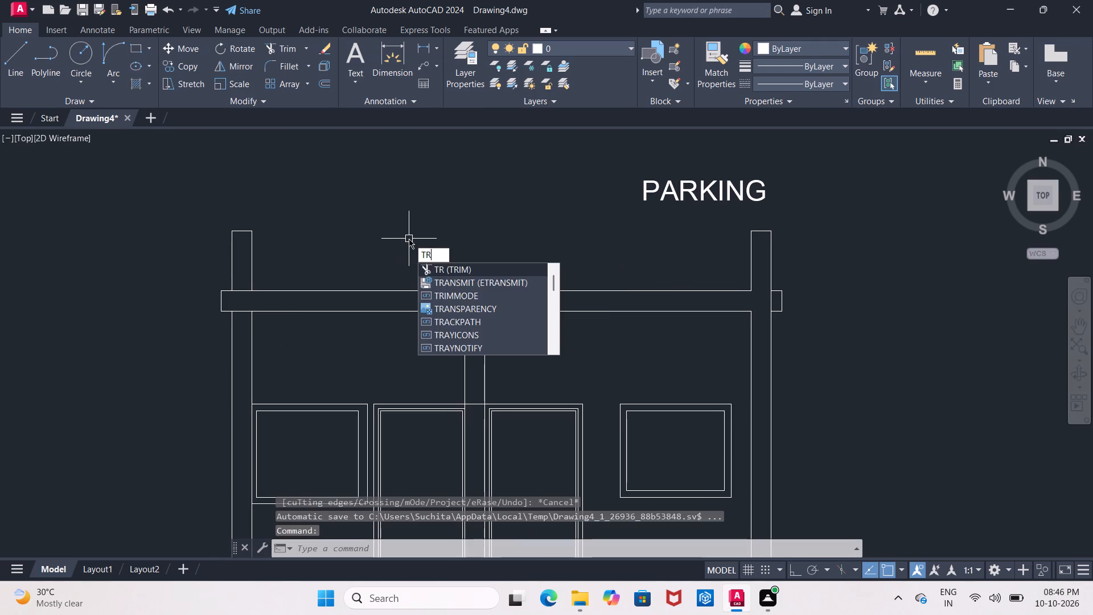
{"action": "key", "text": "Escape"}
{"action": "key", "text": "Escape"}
Extend the left column's inner and outer lines across the roof slab to join the parapet lines.
{"action": "type", "text": "ex"}
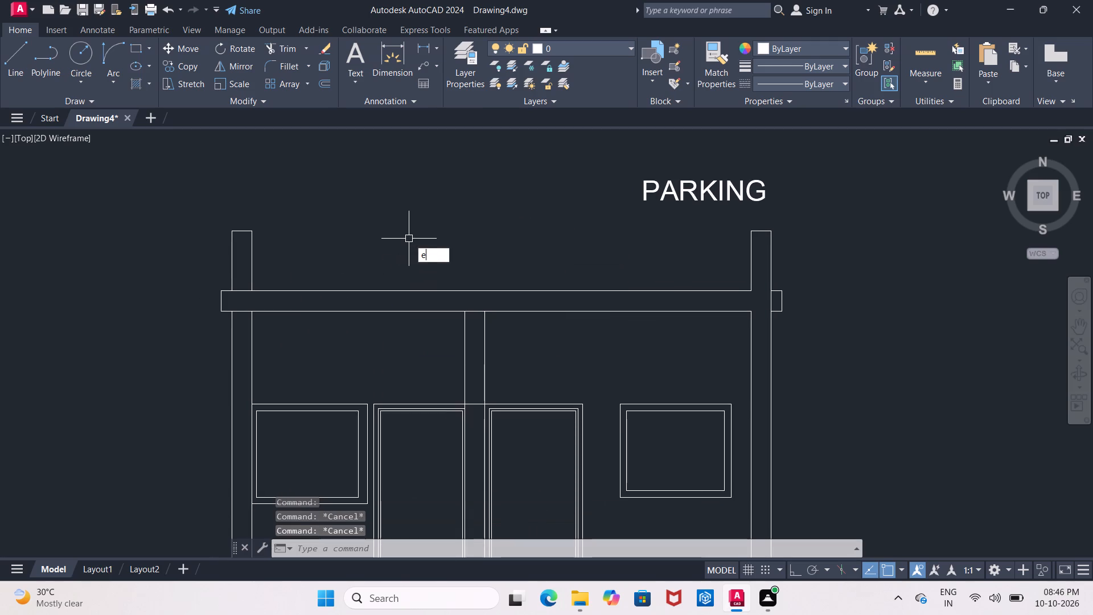
{"action": "key", "text": "Return"}
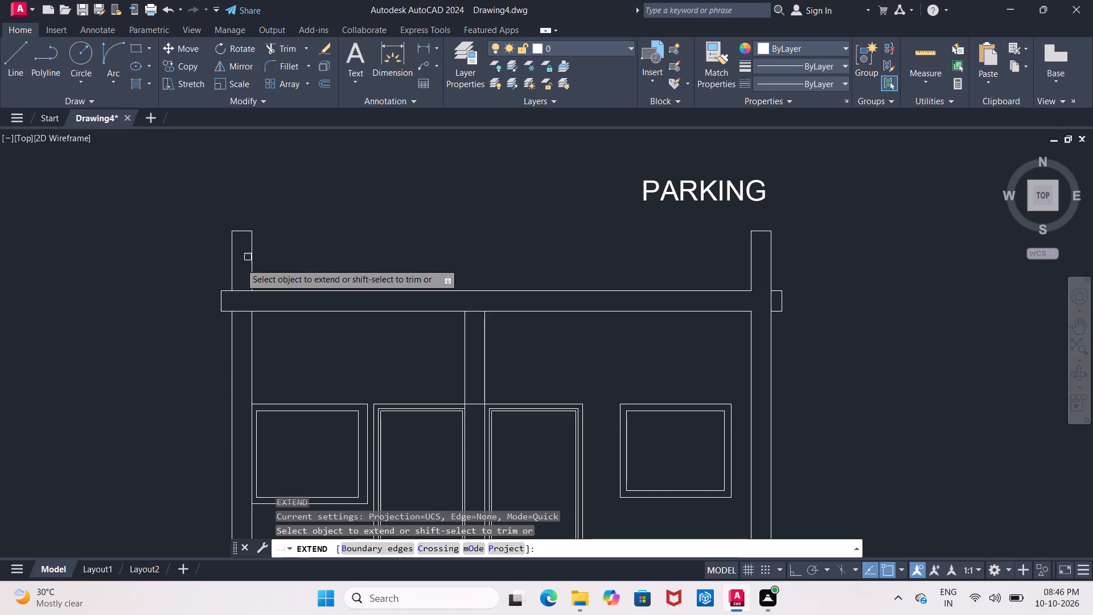
{"action": "left_click", "coordinate": [254, 329]}
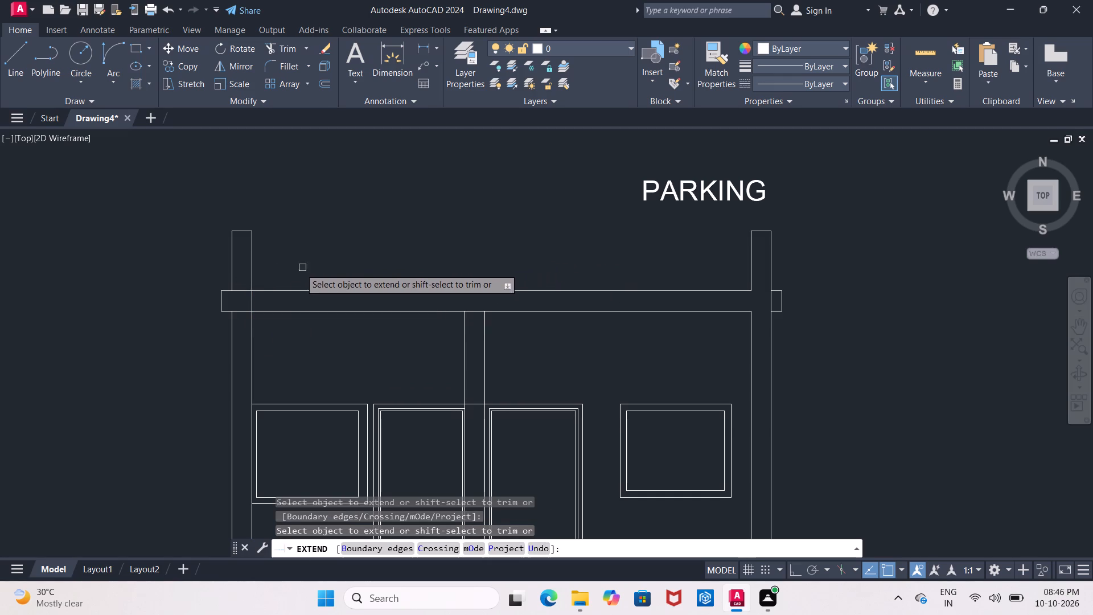
{"action": "left_click", "coordinate": [231, 273]}
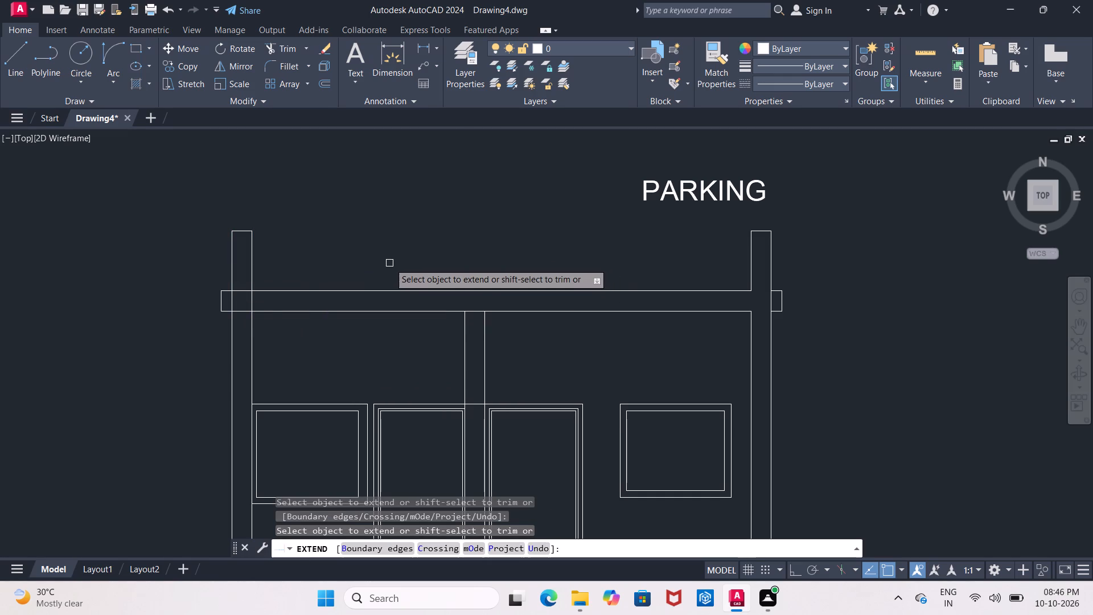
{"action": "scroll", "coordinate": [330, 269], "scroll_direction": "up", "scroll_amount": 1}
{"action": "middle_click_drag", "start_coordinate": [330, 269], "coordinate": [347, 257]}
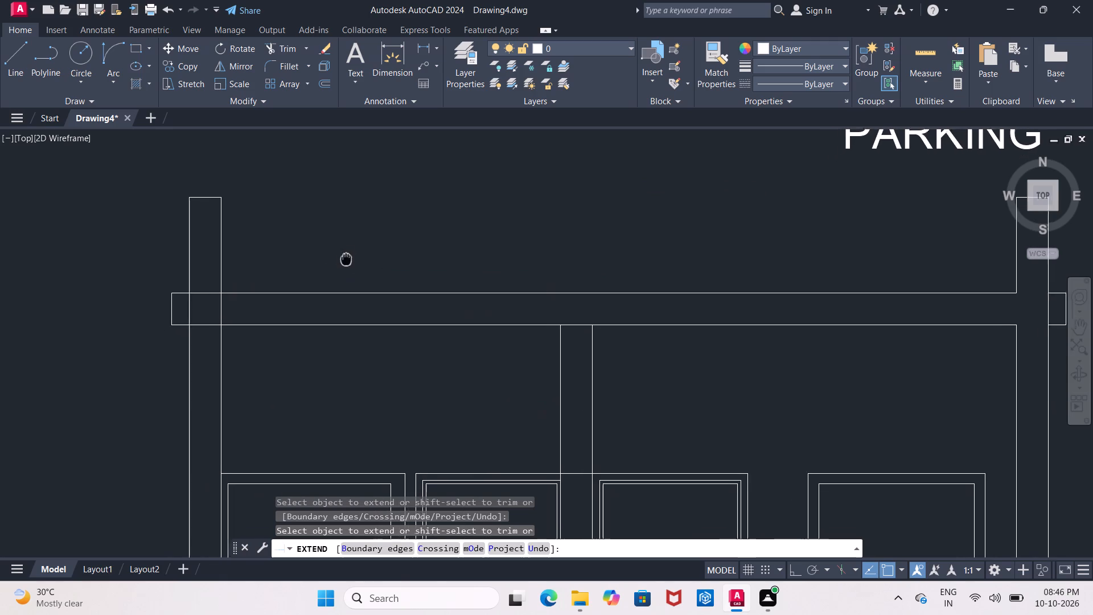
{"action": "middle_click_drag", "start_coordinate": [347, 257], "coordinate": [347, 255]}
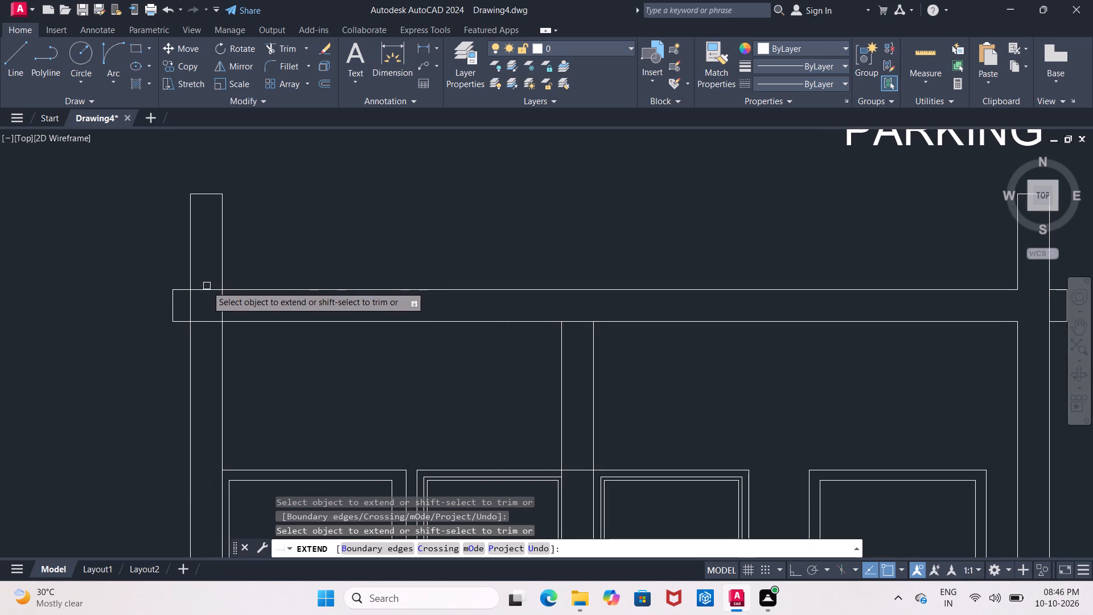
{"action": "key", "text": "Escape"}
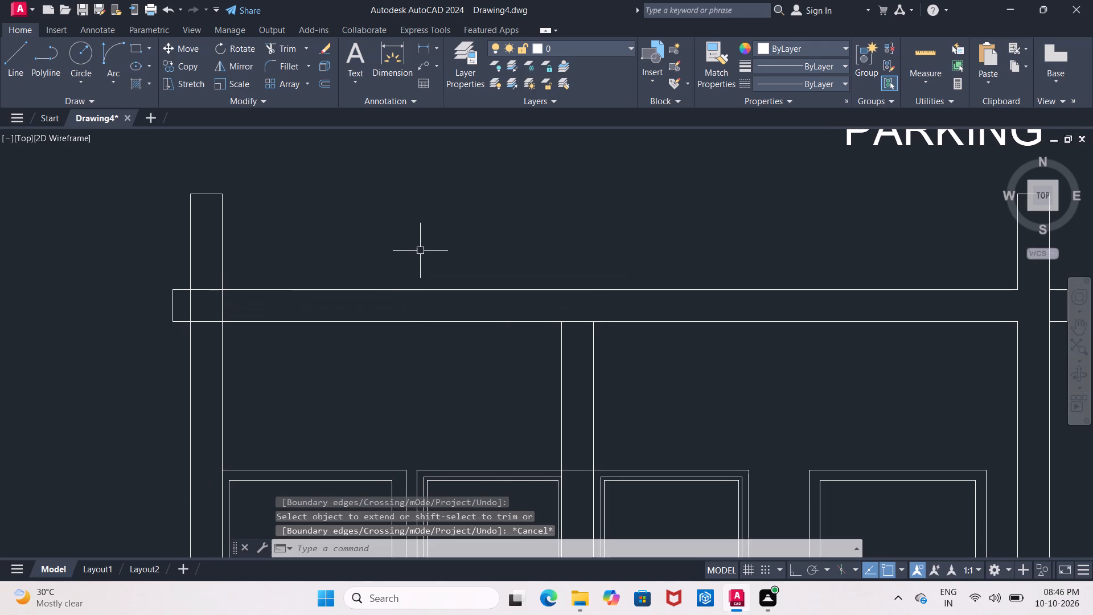
Trim the roof slab's top and bottom lines between the left column's outer and inner lines.
{"action": "type", "text": "tr"}
{"action": "key", "text": "Return"}
{"action": "key", "text": "Return"}
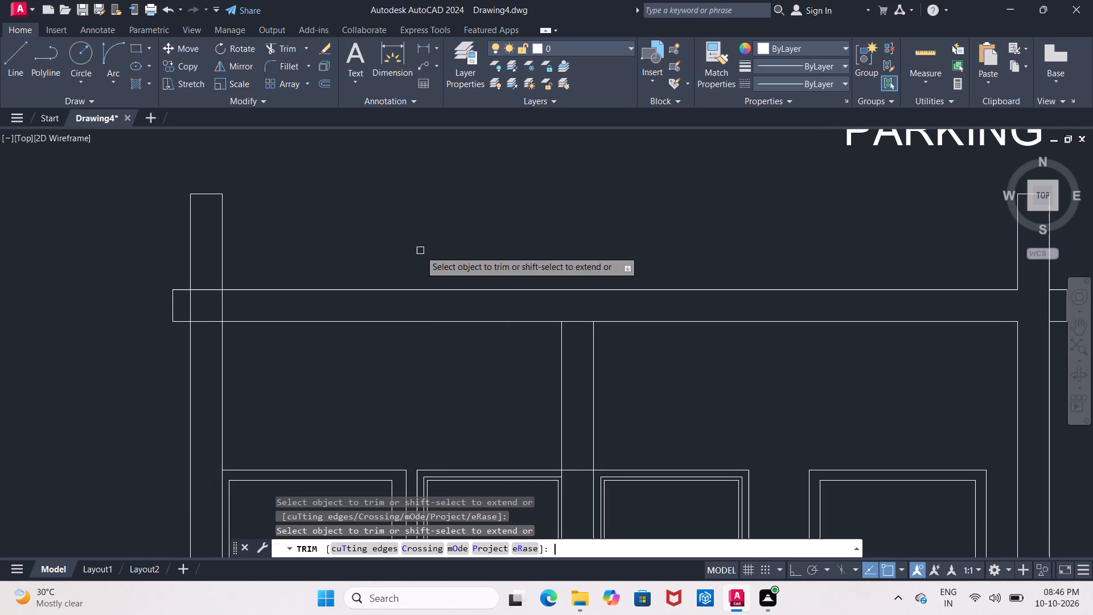
{"action": "left_click", "coordinate": [209, 288]}
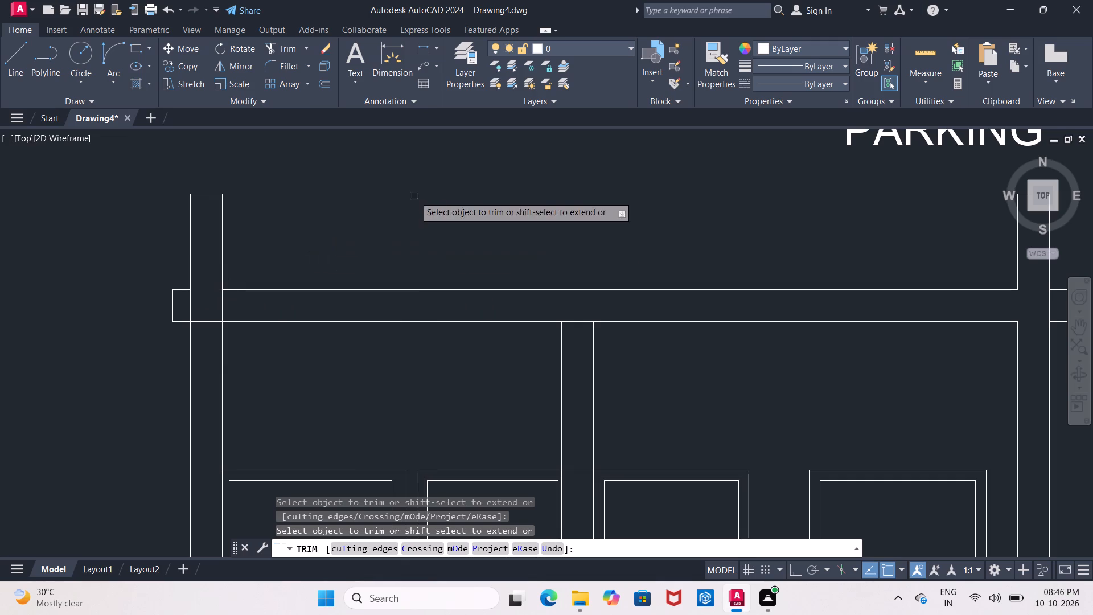
{"action": "middle_click_drag", "start_coordinate": [418, 195], "coordinate": [350, 203]}
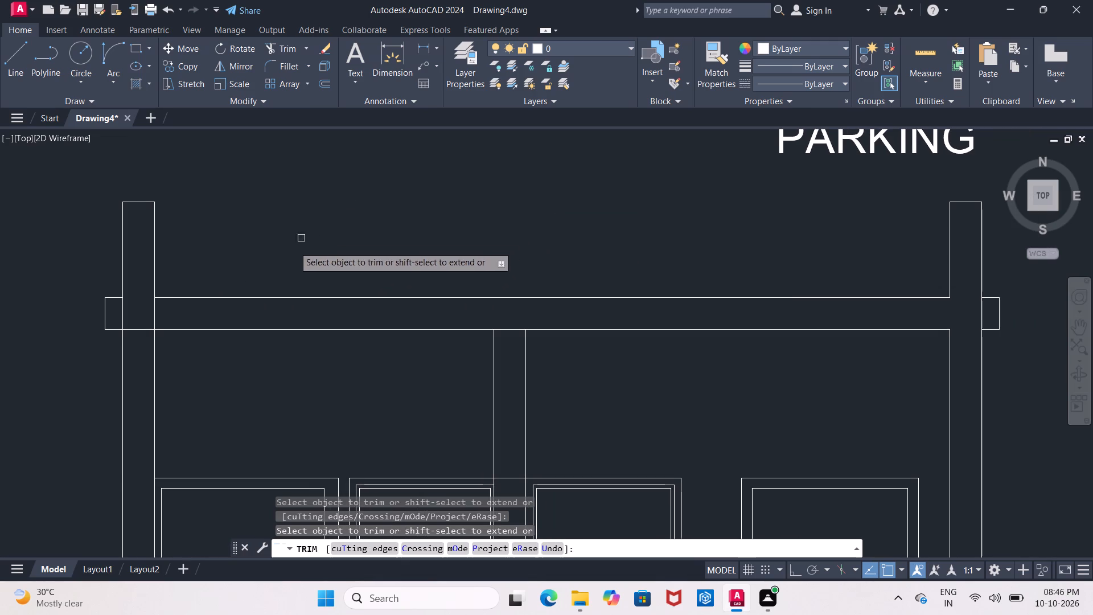
{"action": "left_click", "coordinate": [136, 329]}
{"action": "scroll", "coordinate": [137, 329], "scroll_direction": "down", "scroll_amount": 1}
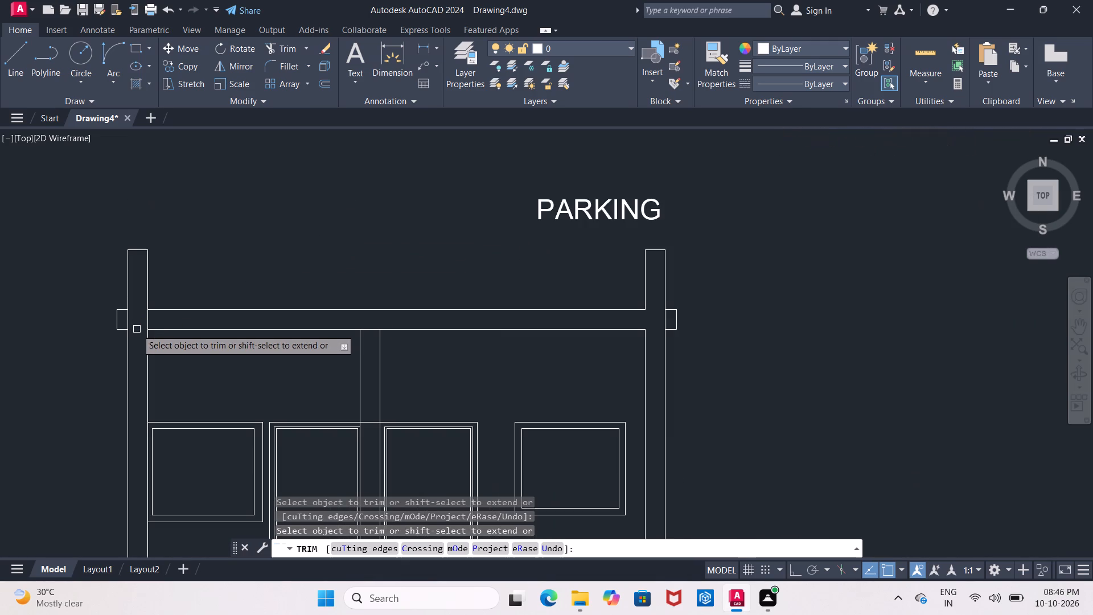
Change the PARKING label above the roof to read SLAB 6"THICK.
{"action": "middle_click_drag", "start_coordinate": [206, 379], "coordinate": [218, 355]}
{"action": "middle_click_drag", "start_coordinate": [218, 355], "coordinate": [230, 357]}
{"action": "middle_click_drag", "start_coordinate": [244, 270], "coordinate": [260, 273]}
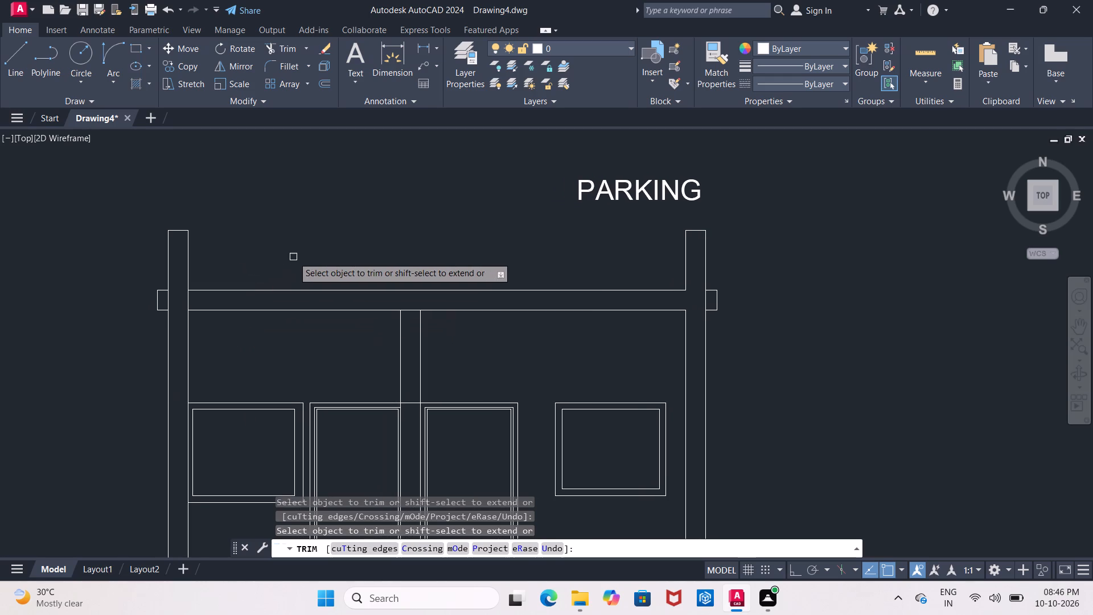
{"action": "key", "text": "Escape"}
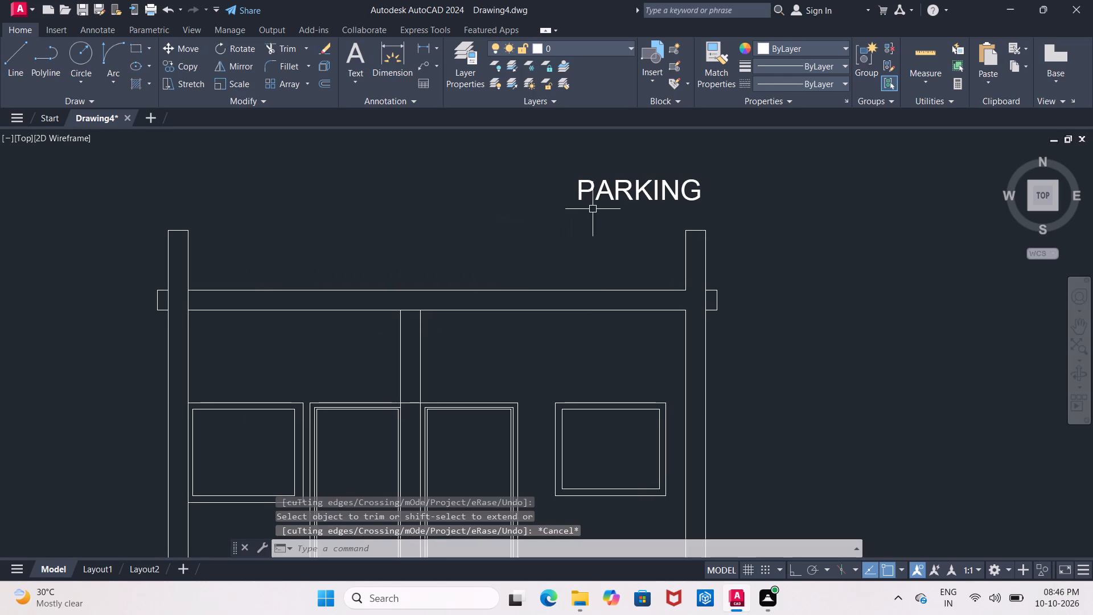
{"action": "double_click", "coordinate": [606, 191]}
{"action": "left_click", "coordinate": [606, 191]}
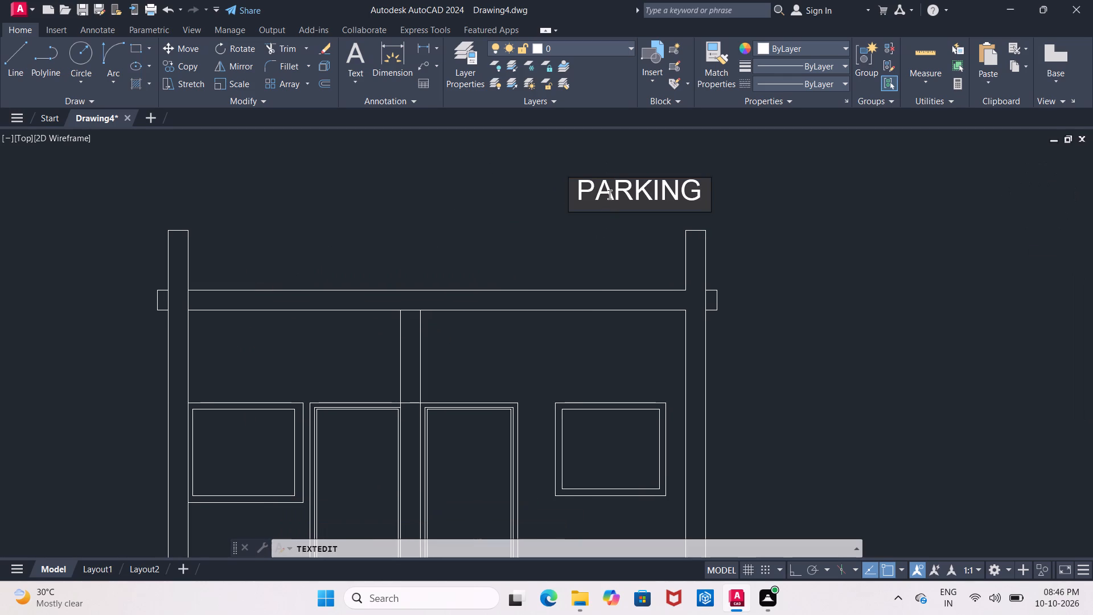
{"action": "key", "text": "Right"}
{"action": "key", "text": "Right"}
{"action": "key", "text": "Right"}
{"action": "key", "text": "Right"}
{"action": "key", "text": "Right"}
{"action": "key", "text": "Right"}
{"action": "key", "text": "Left"}
{"action": "key", "text": "BackSpace"}
{"action": "key", "text": "BackSpace"}
{"action": "key", "text": "BackSpace"}
{"action": "key", "text": "BackSpace"}
{"action": "key", "text": "BackSpace"}
{"action": "key", "text": "BackSpace"}
{"action": "key", "text": "BackSpace"}
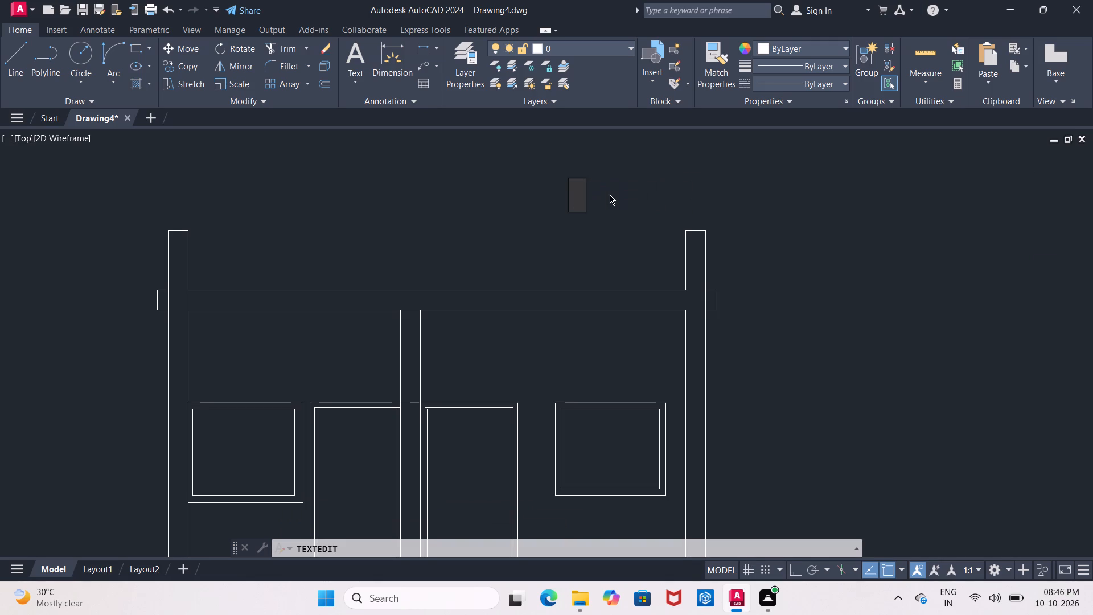
{"action": "type", "text": "SLA"}
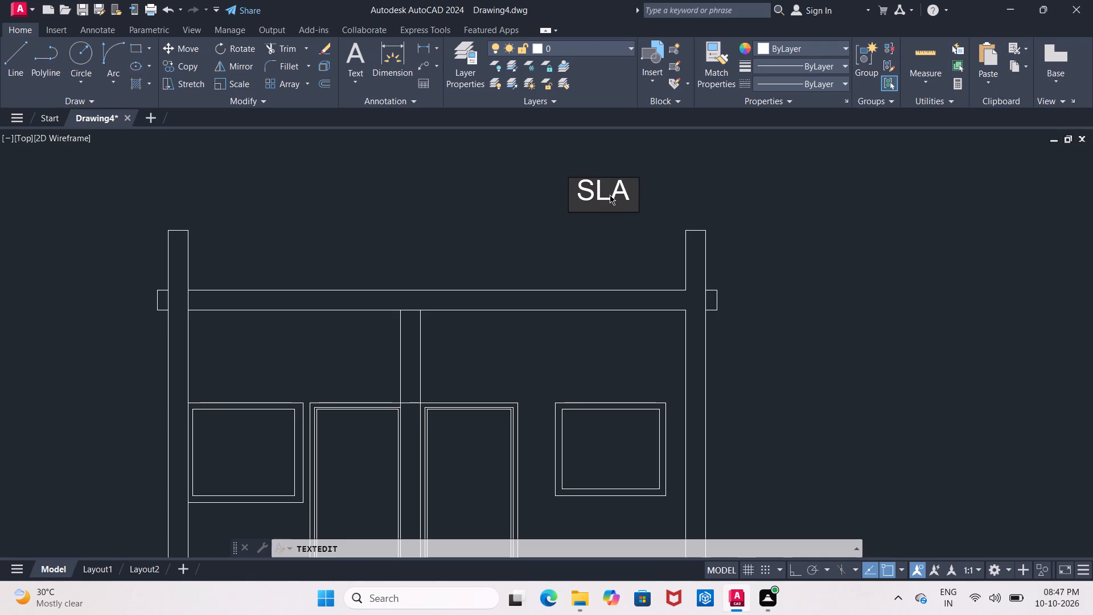
{"action": "type", "text": "B"}
{"action": "key", "text": "space"}
{"action": "key", "text": "6"}
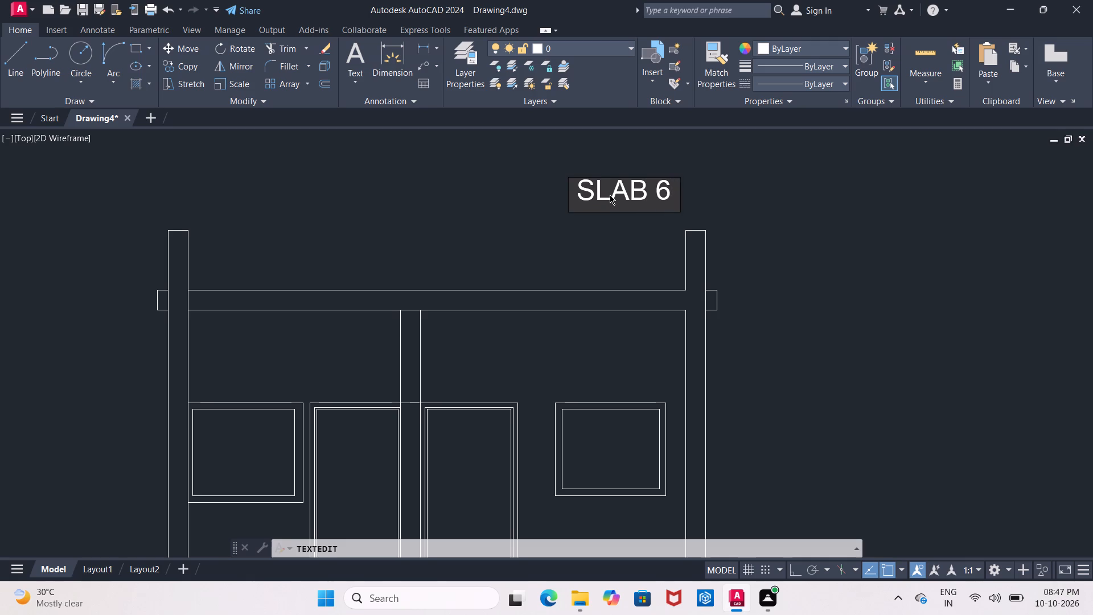
{"action": "key", "text": "shift+quotedbl"}
{"action": "key", "text": "t"}
{"action": "type", "text": "HICL"}
{"action": "key", "text": "BackSpace"}
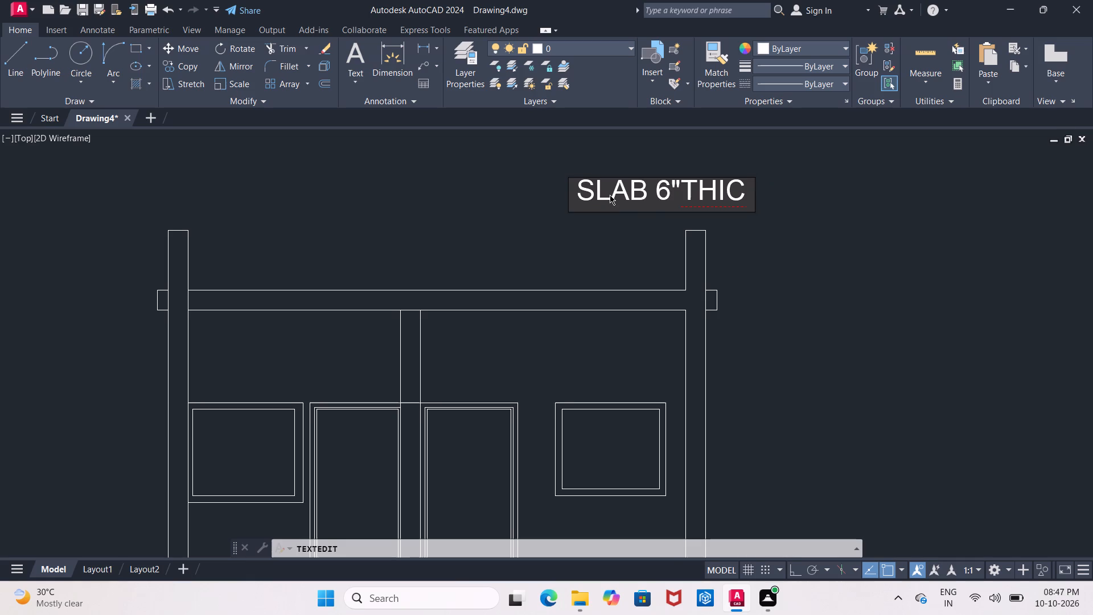
{"action": "key", "text": "k"}
{"action": "left_click", "coordinate": [552, 255]}
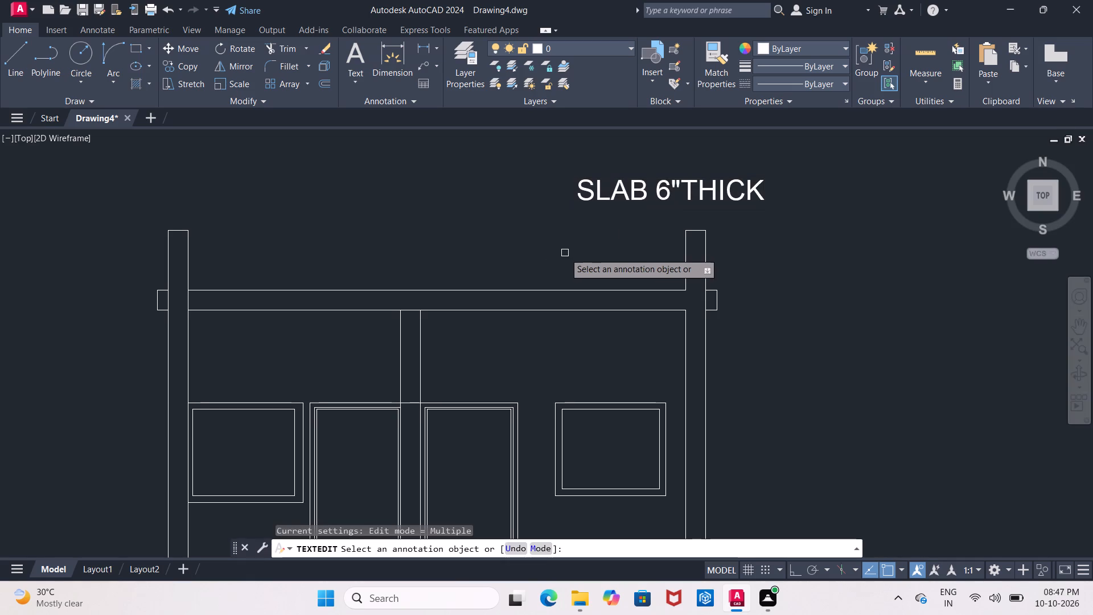
{"action": "key", "text": "Escape"}
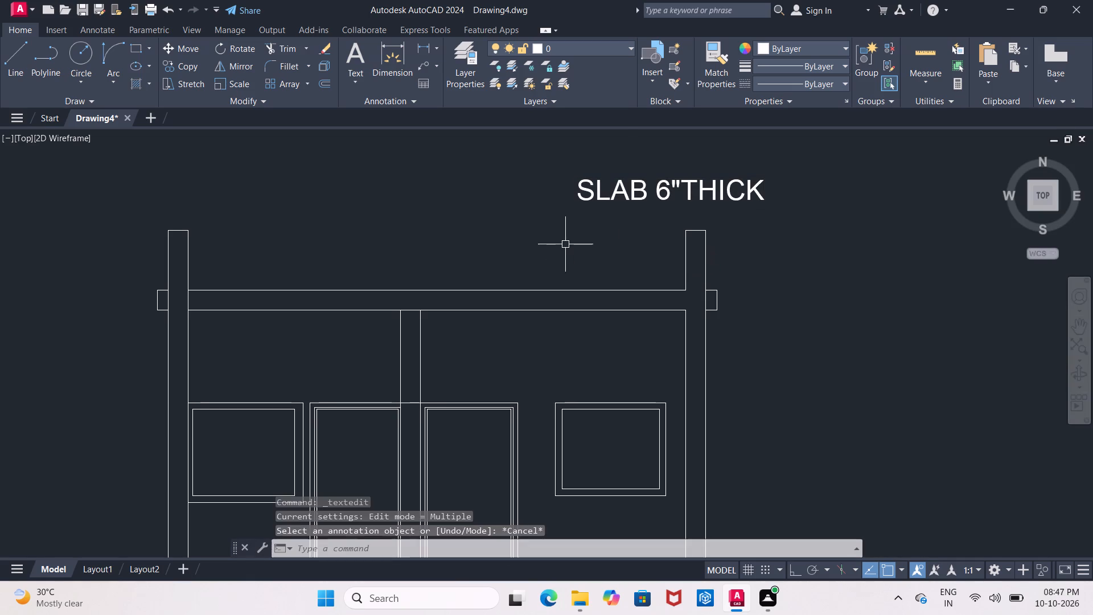
Draw a multileader without text, its arrowhead above the roof slab and its landing beside the SLAB 6"THICK label.
{"action": "left_click", "coordinate": [418, 65]}
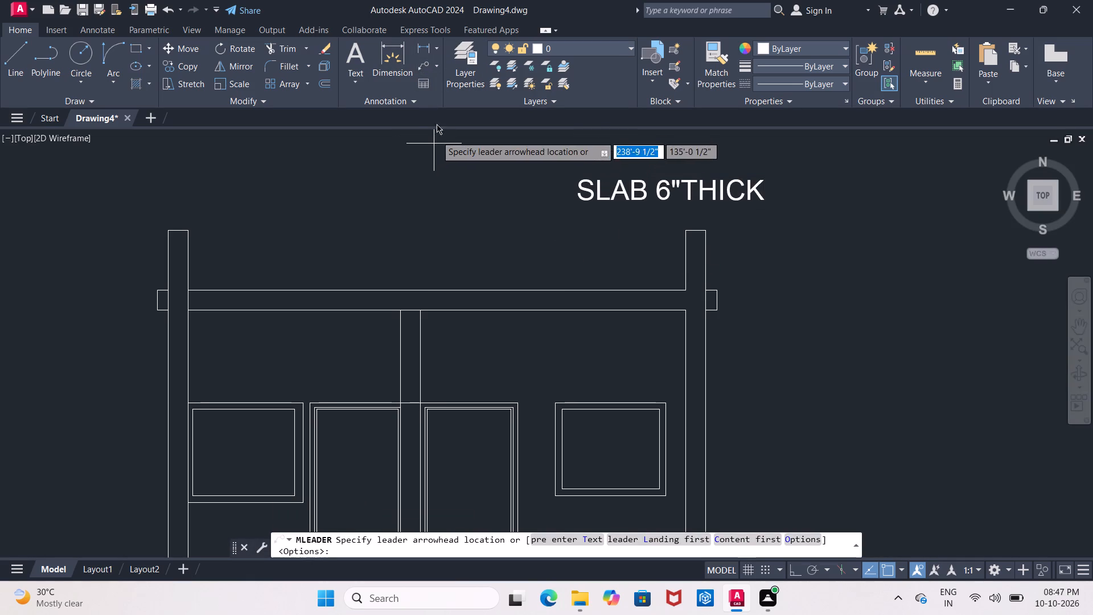
{"action": "left_click", "coordinate": [435, 67]}
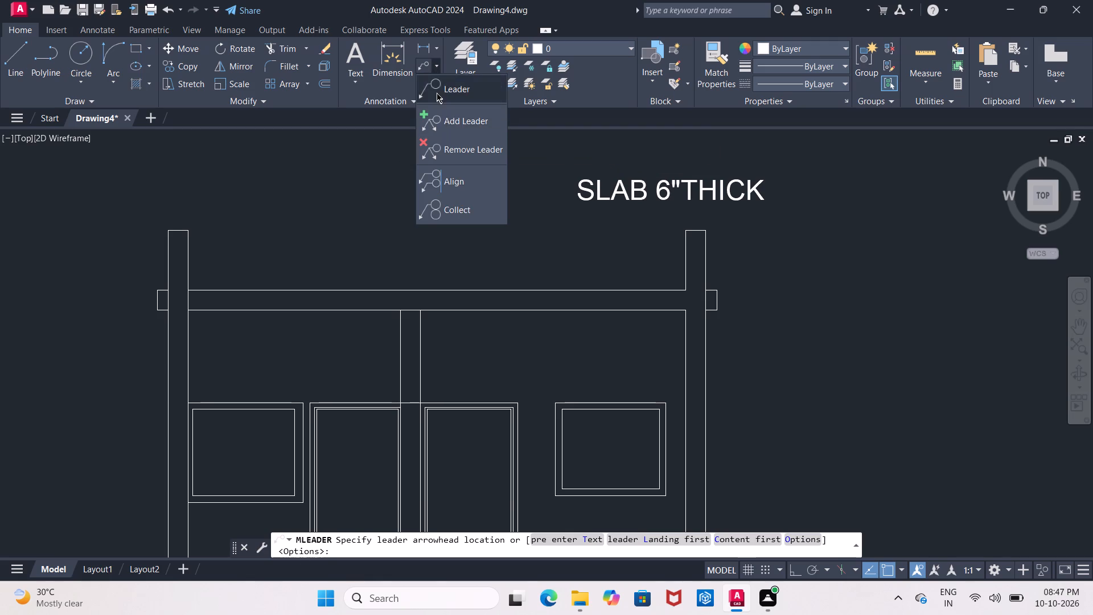
{"action": "left_click", "coordinate": [437, 93]}
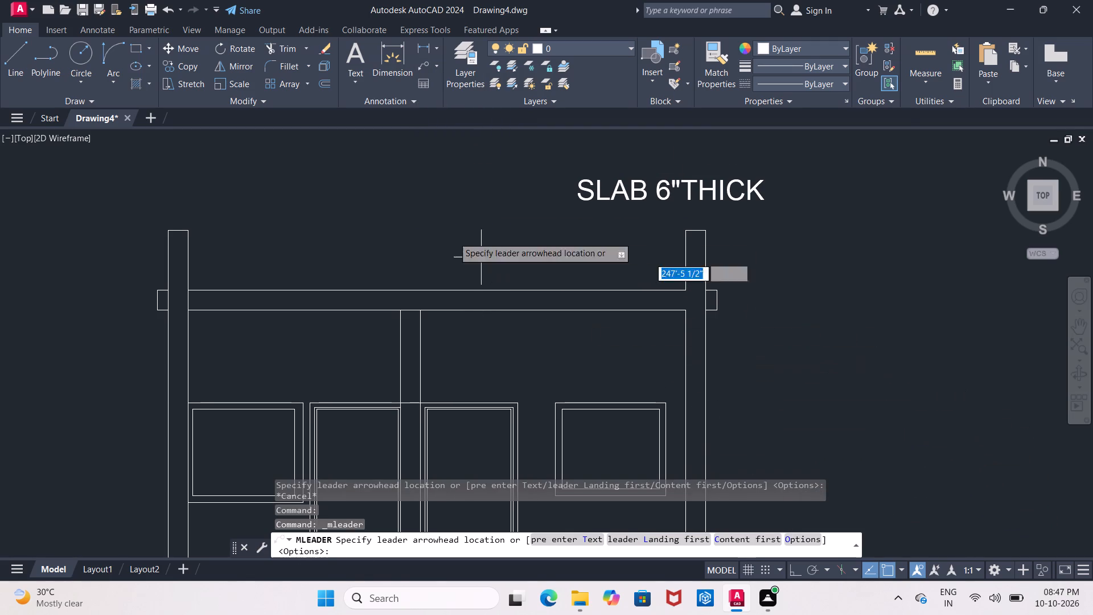
{"action": "left_click", "coordinate": [376, 227]}
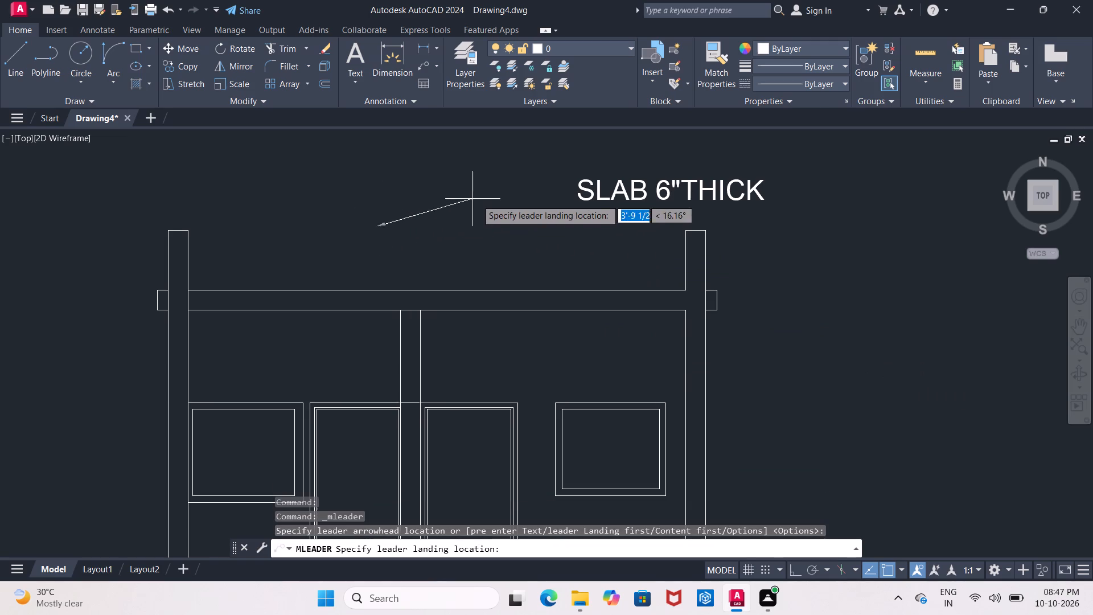
{"action": "left_click", "coordinate": [561, 195]}
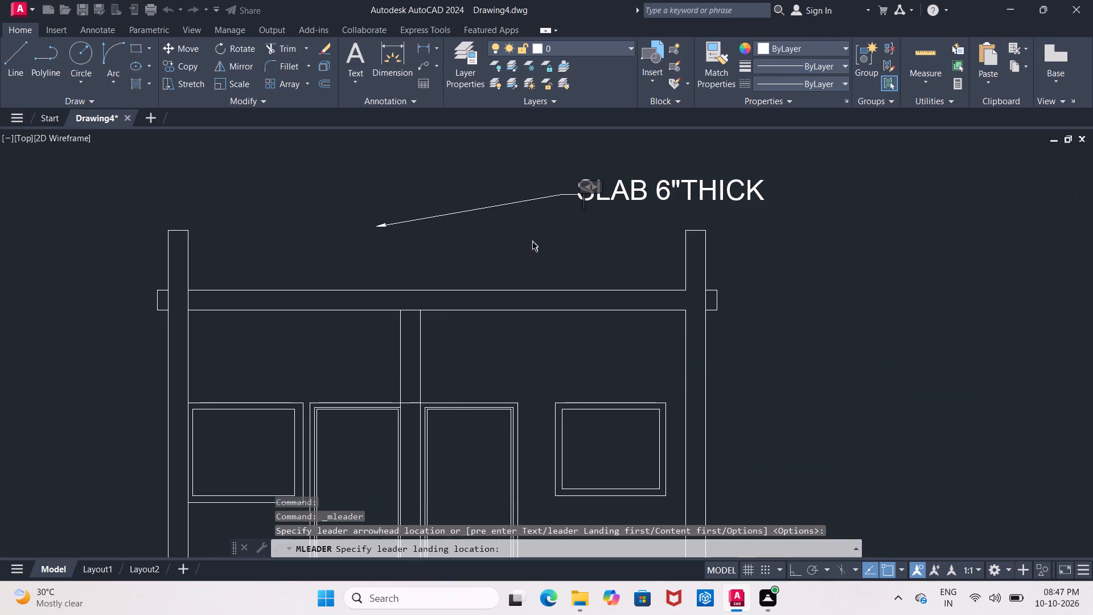
{"action": "key", "text": "Escape"}
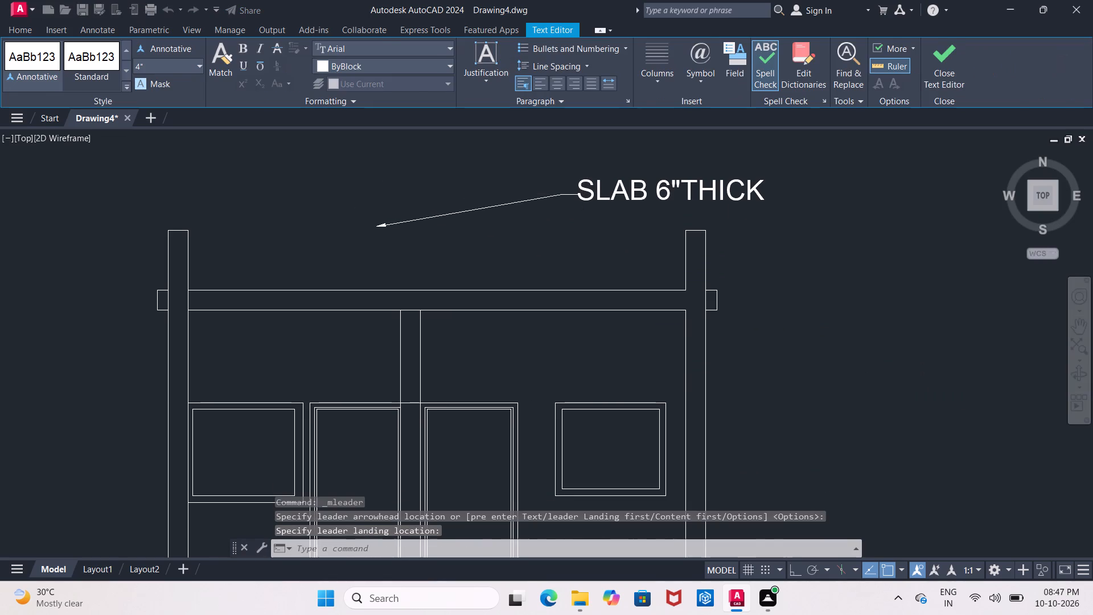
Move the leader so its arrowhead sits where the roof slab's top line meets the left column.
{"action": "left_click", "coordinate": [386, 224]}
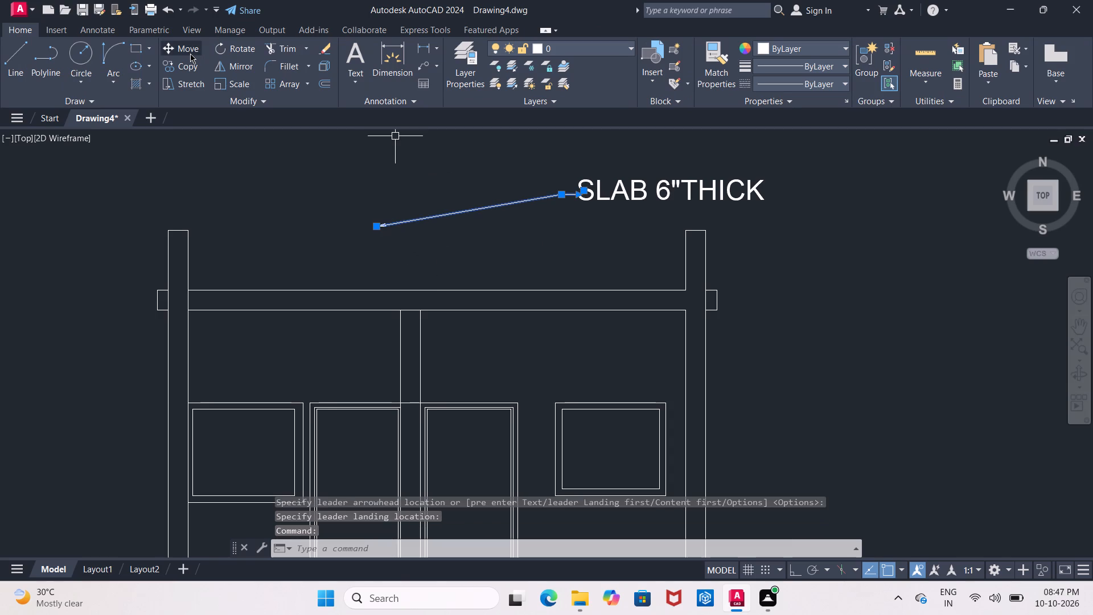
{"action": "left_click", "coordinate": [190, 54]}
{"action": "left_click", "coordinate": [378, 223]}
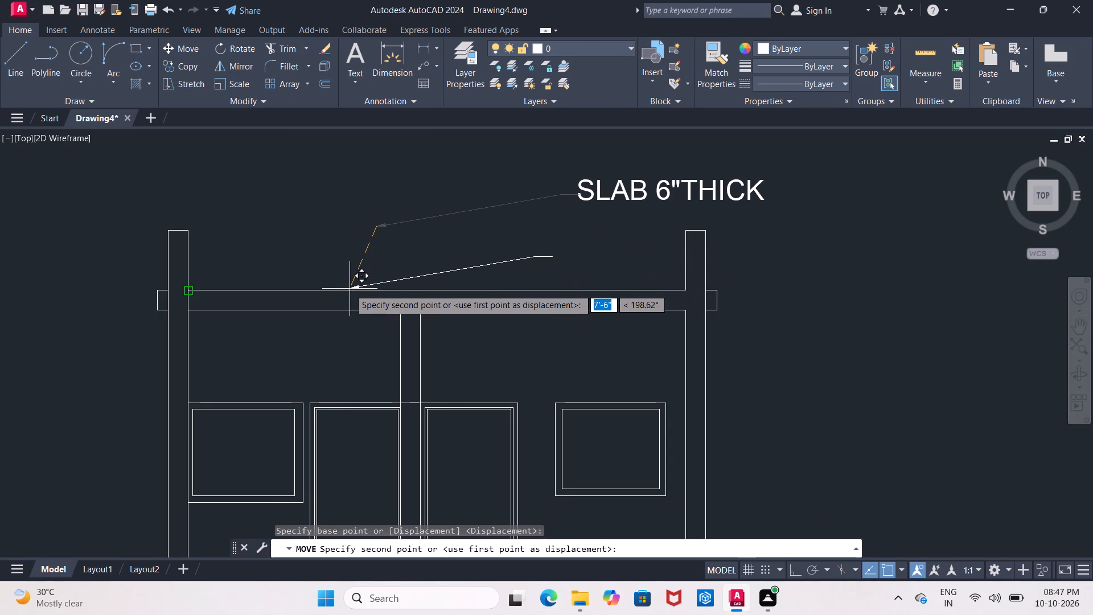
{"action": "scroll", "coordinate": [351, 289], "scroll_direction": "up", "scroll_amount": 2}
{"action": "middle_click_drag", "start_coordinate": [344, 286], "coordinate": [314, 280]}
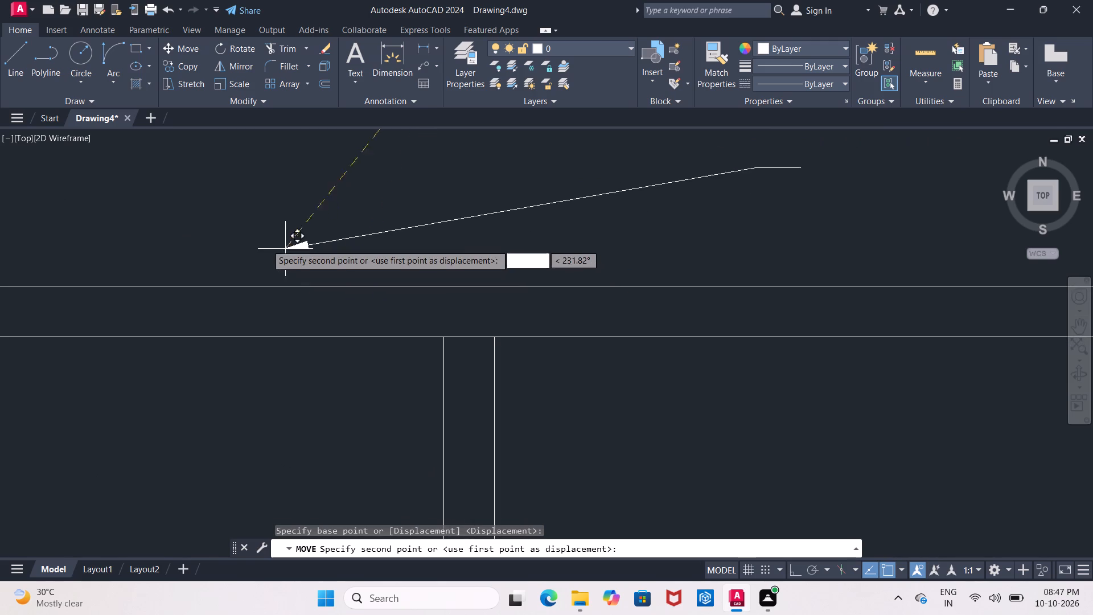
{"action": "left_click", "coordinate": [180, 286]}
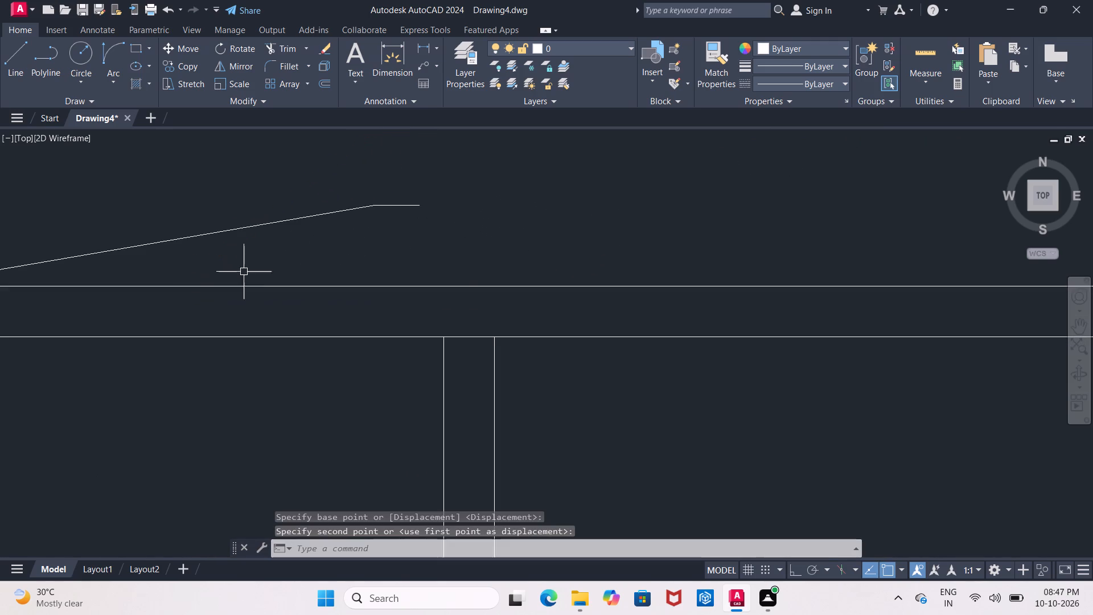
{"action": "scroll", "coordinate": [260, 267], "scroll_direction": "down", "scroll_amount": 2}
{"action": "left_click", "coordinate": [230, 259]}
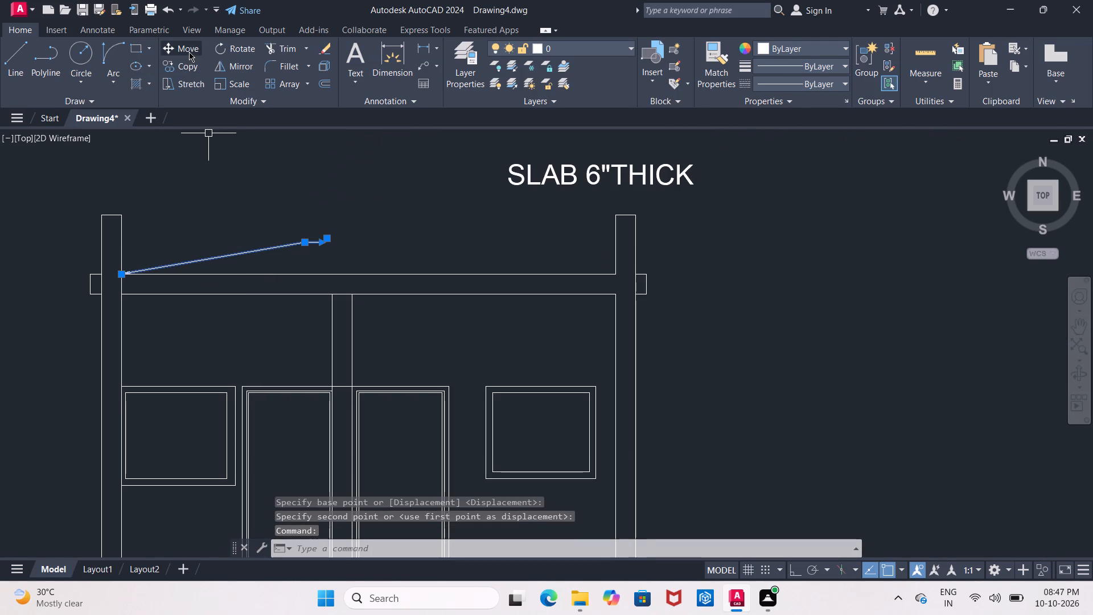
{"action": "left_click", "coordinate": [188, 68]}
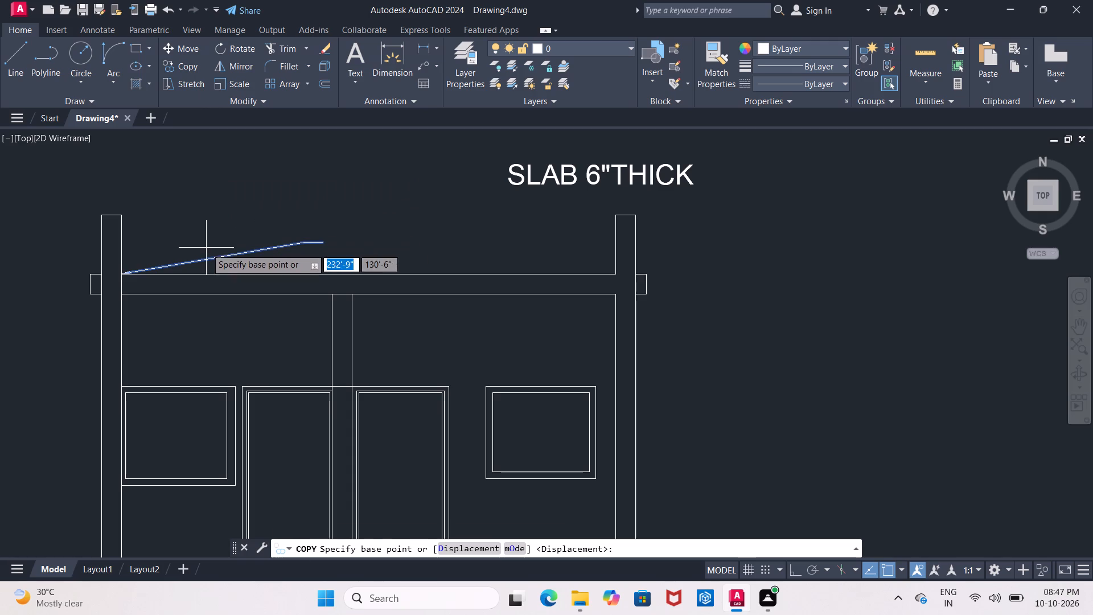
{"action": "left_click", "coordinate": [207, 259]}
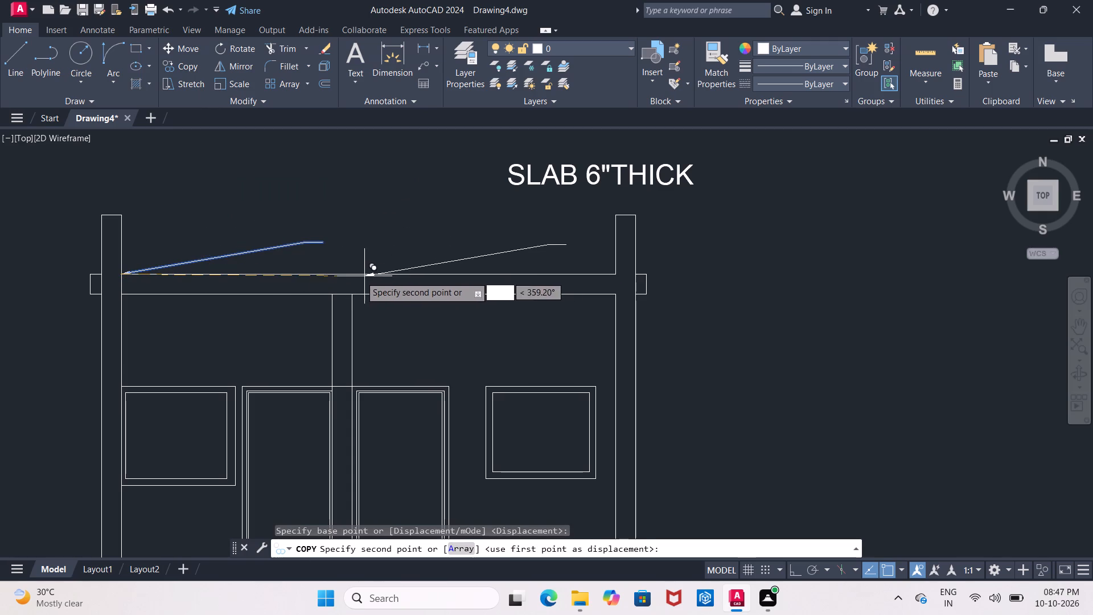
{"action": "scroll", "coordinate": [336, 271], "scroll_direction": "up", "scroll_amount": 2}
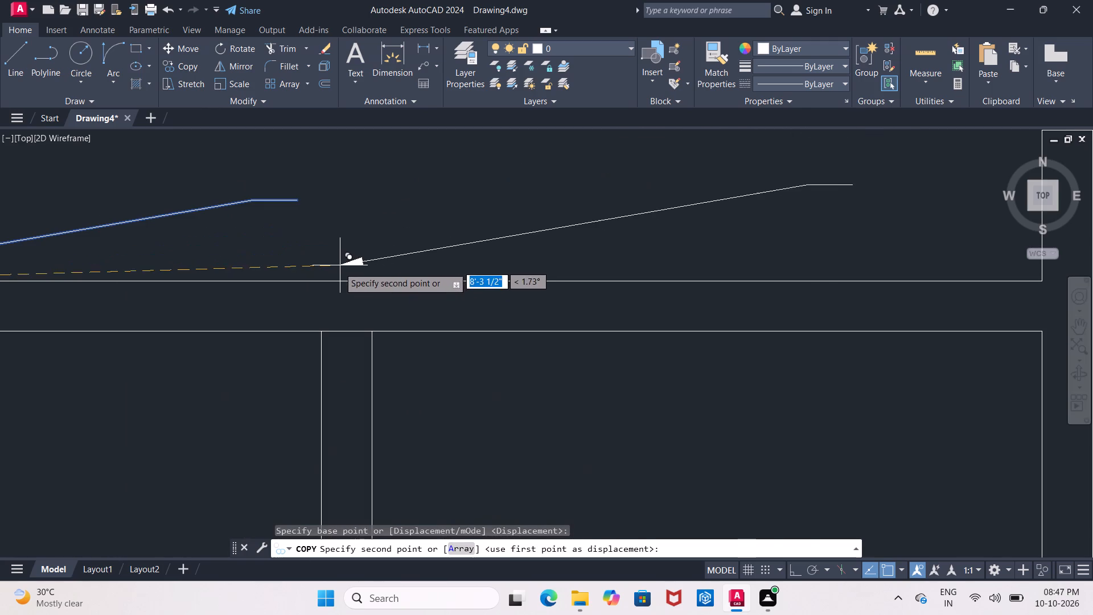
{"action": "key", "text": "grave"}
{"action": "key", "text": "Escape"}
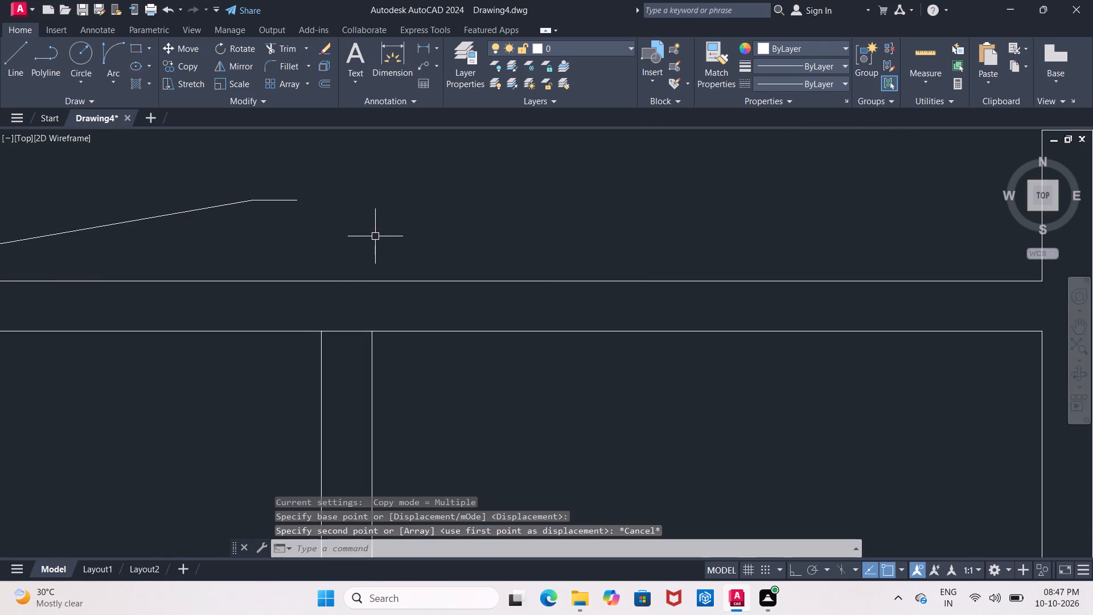
Extend the middle column's left line up to the roof slab's top line.
{"action": "type", "text": "EX"}
{"action": "key", "text": "Return"}
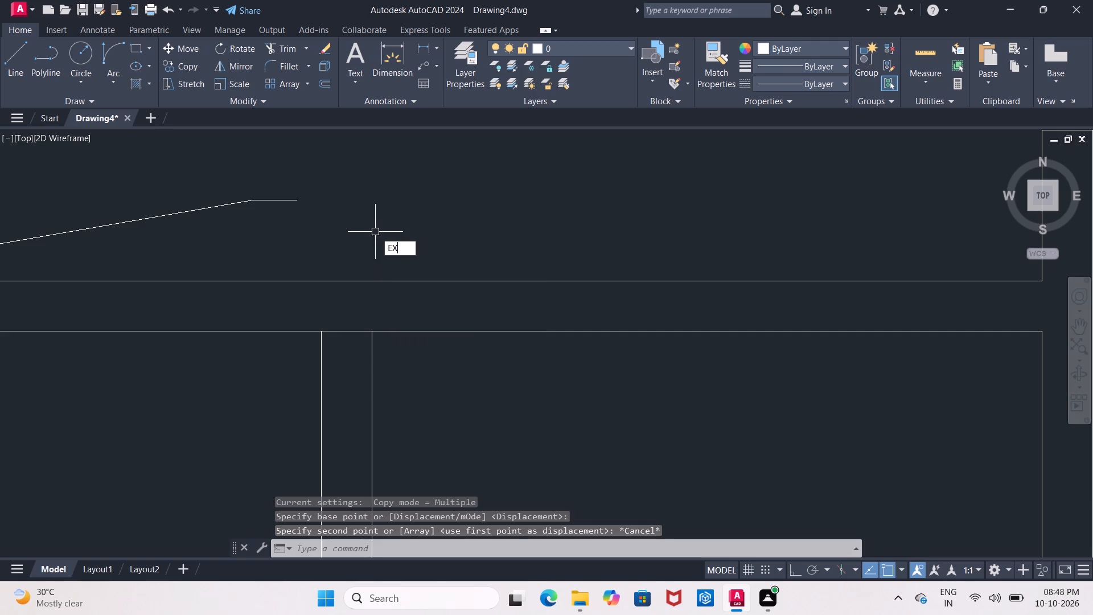
{"action": "left_click", "coordinate": [319, 376]}
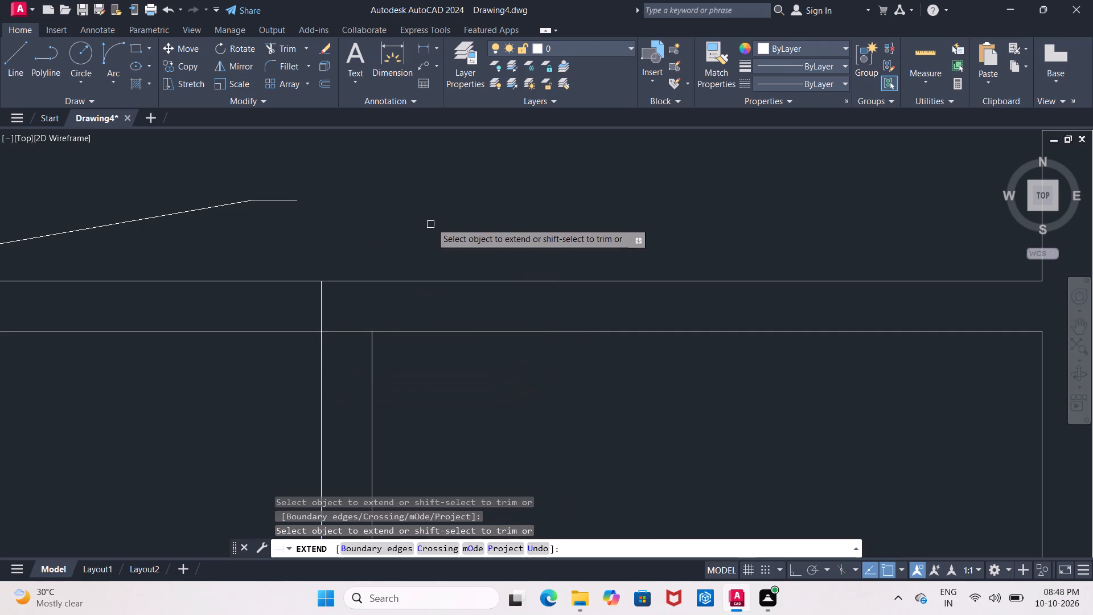
{"action": "key", "text": "Escape"}
Move the leader so its arrowhead touches the roof slab's top line at the middle column's extended left line.
{"action": "scroll", "coordinate": [452, 207], "scroll_direction": "down", "scroll_amount": 1}
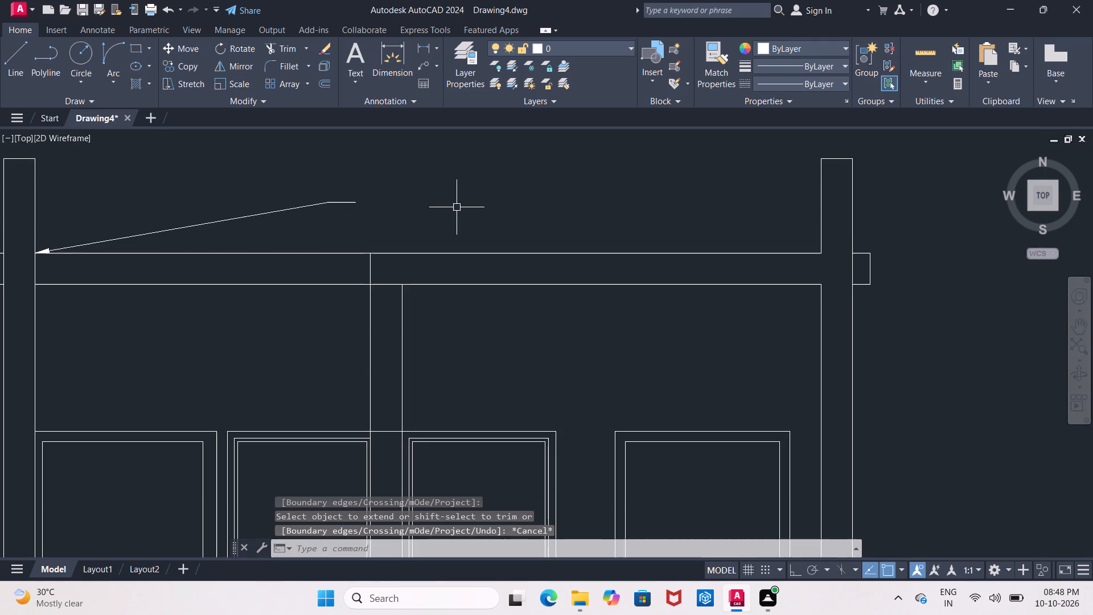
{"action": "left_click", "coordinate": [325, 204]}
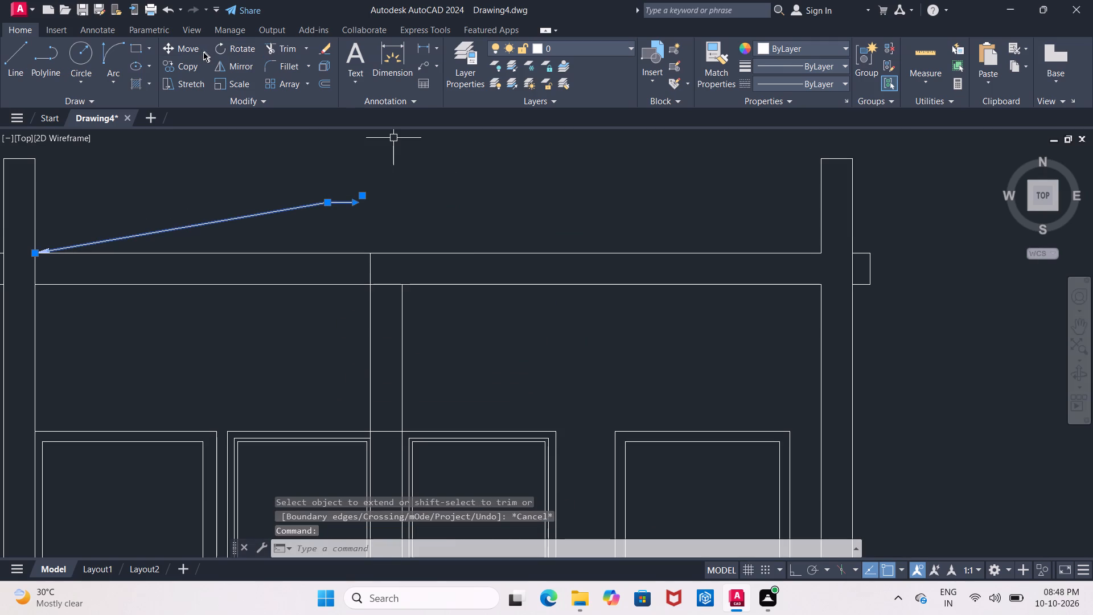
{"action": "left_click", "coordinate": [184, 50]}
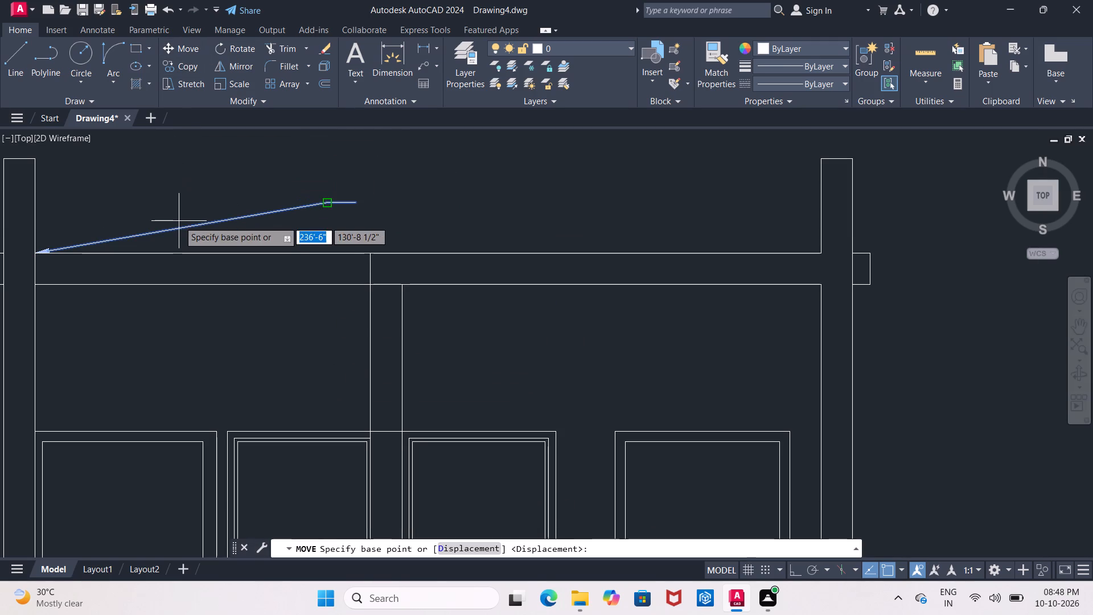
{"action": "left_click", "coordinate": [183, 227]}
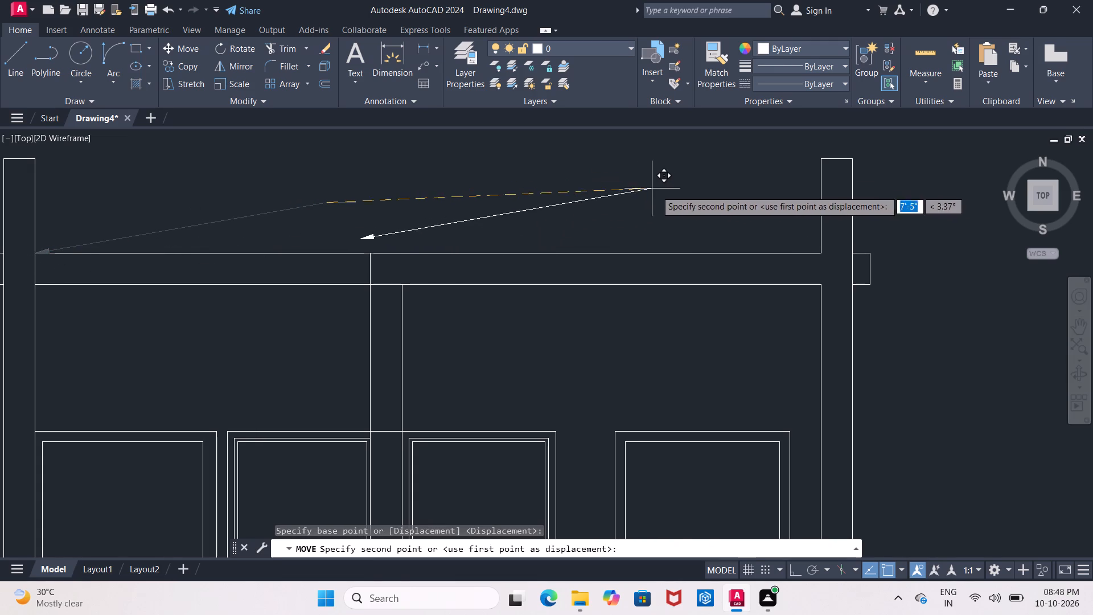
{"action": "left_click", "coordinate": [660, 202]}
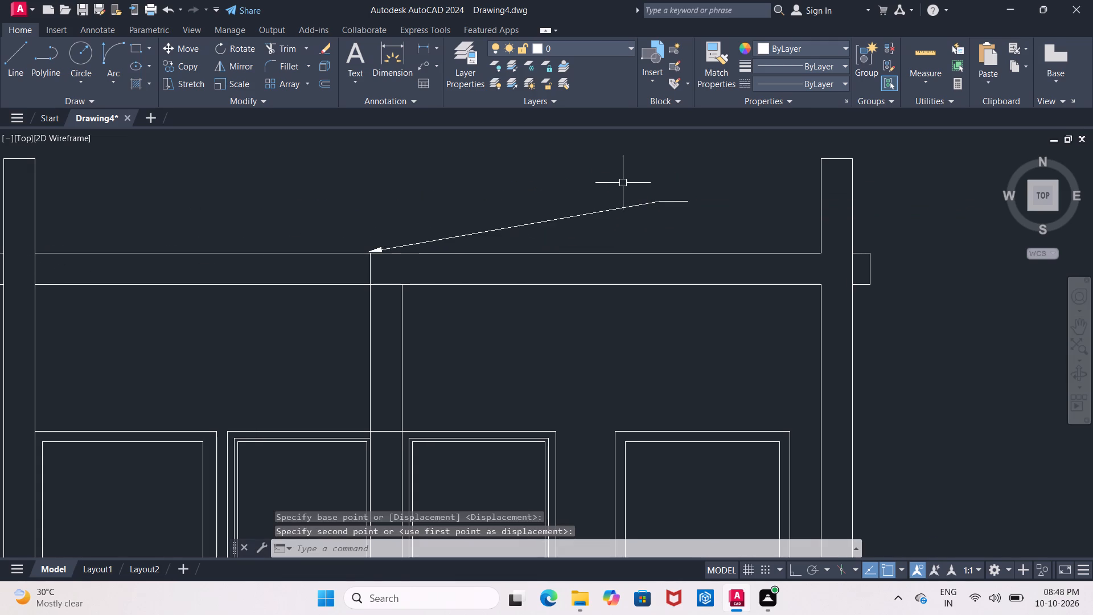
Move the SLAB 6"THICK label down so it sits just above the leader's landing.
{"action": "middle_click_drag", "start_coordinate": [614, 182], "coordinate": [449, 183]}
{"action": "scroll", "coordinate": [472, 183], "scroll_direction": "down", "scroll_amount": 2}
{"action": "middle_click_drag", "start_coordinate": [472, 182], "coordinate": [469, 206]}
{"action": "left_click", "coordinate": [518, 171]}
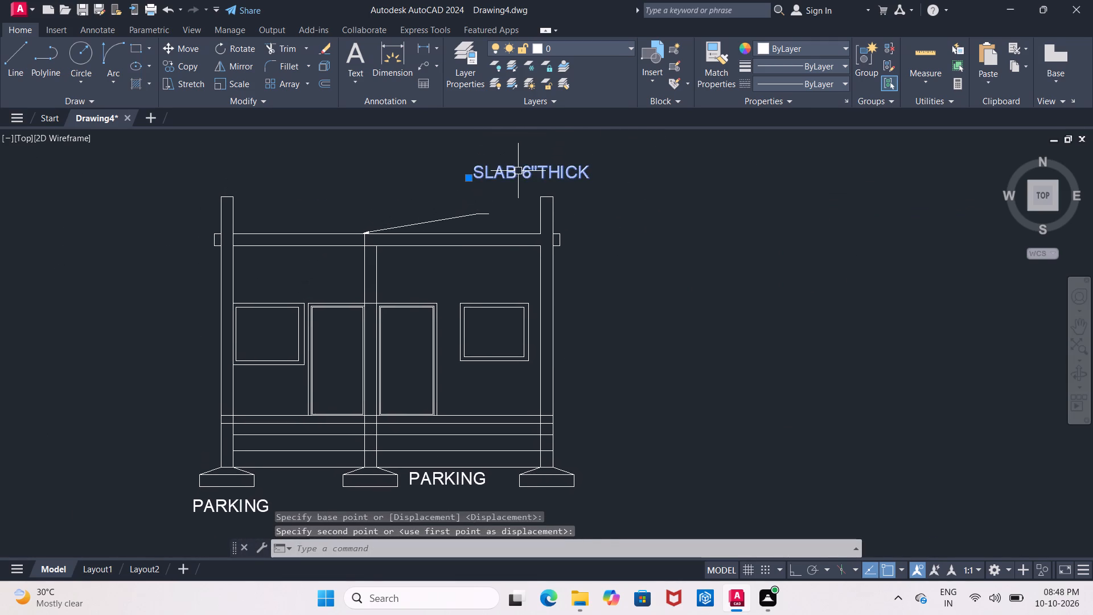
{"action": "left_click", "coordinate": [190, 50]}
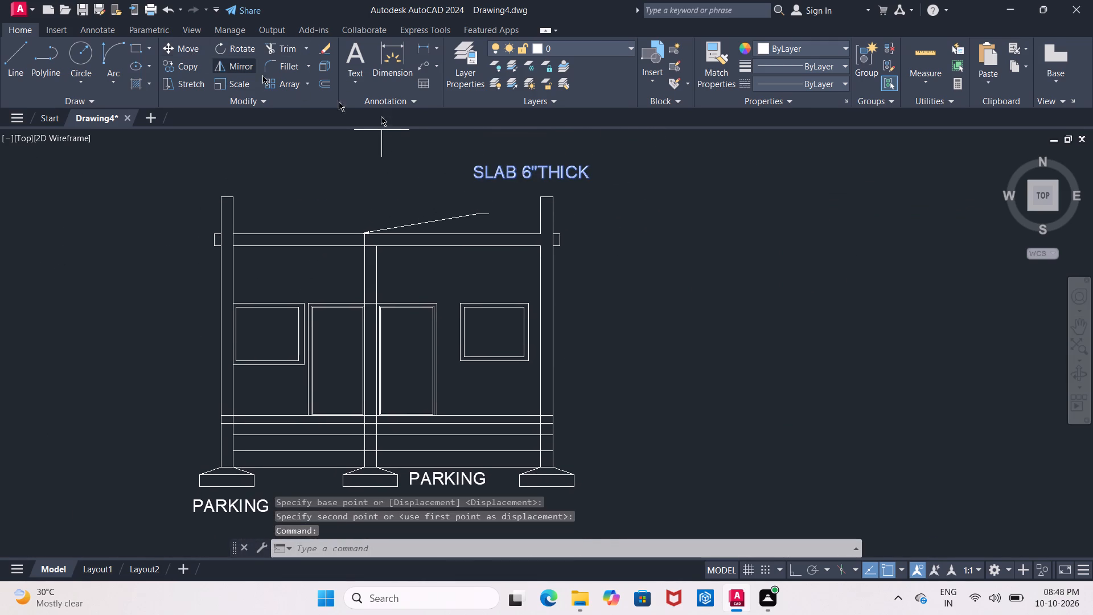
{"action": "left_click_drag", "start_coordinate": [544, 169], "coordinate": [539, 173]}
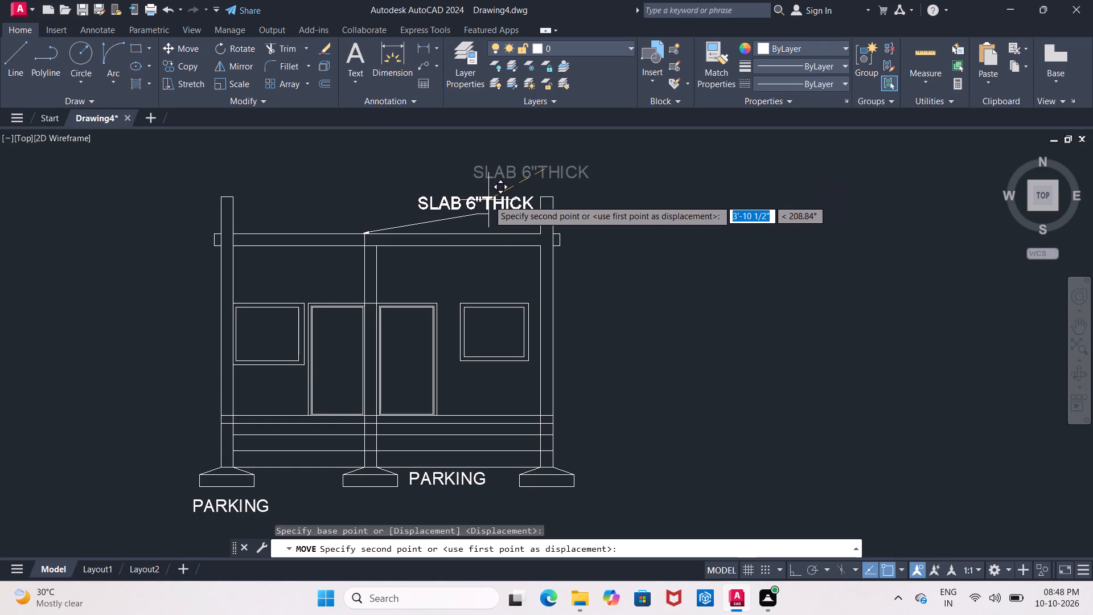
{"action": "left_click", "coordinate": [488, 200]}
Add a linear dimension across the width of the right column, just below the roof slab.
{"action": "middle_click_drag", "start_coordinate": [506, 222], "coordinate": [511, 189]}
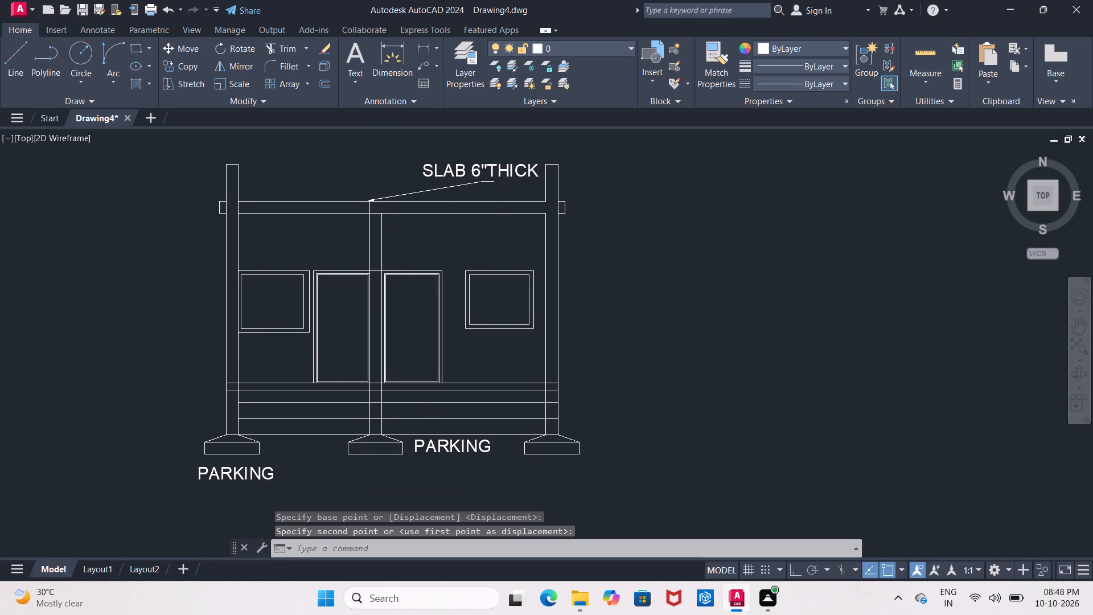
{"action": "middle_click_drag", "start_coordinate": [508, 193], "coordinate": [550, 162]}
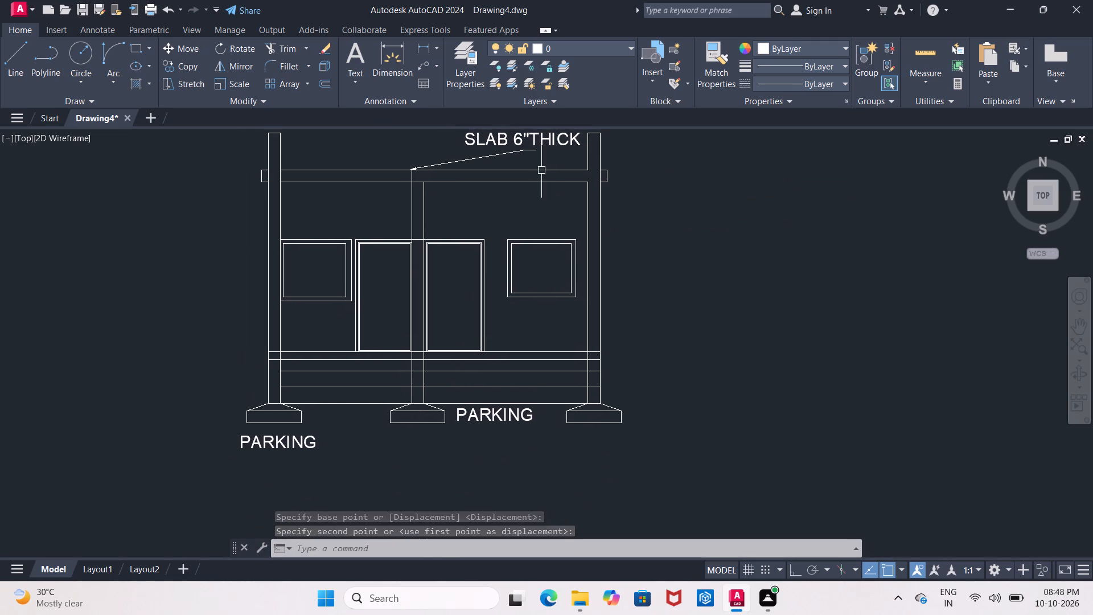
{"action": "middle_click_drag", "start_coordinate": [505, 212], "coordinate": [516, 184]}
{"action": "scroll", "coordinate": [517, 182], "scroll_direction": "down", "scroll_amount": 2}
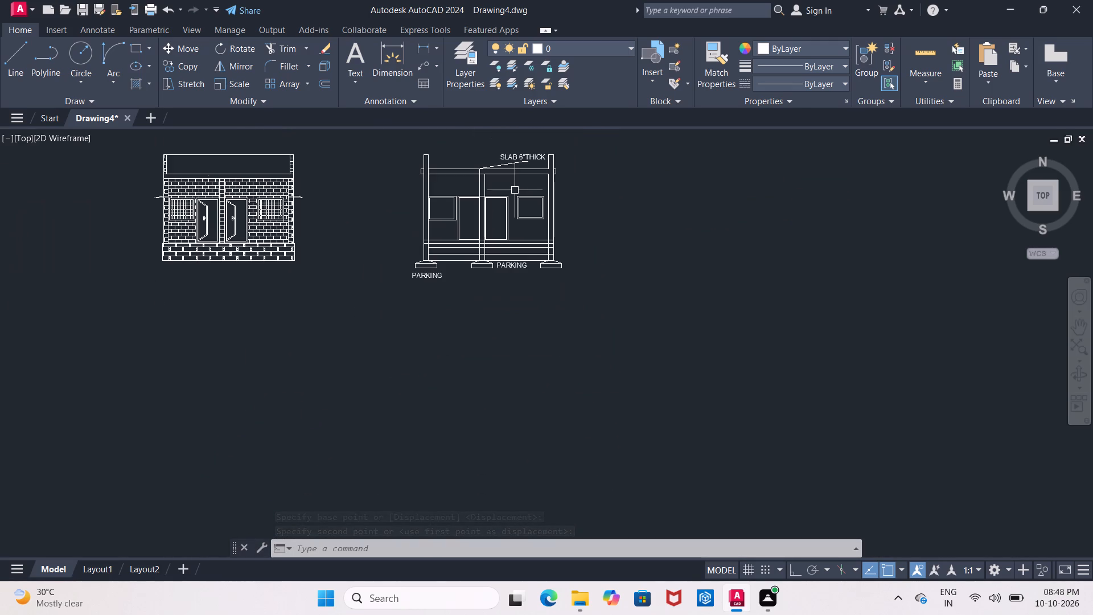
{"action": "scroll", "coordinate": [513, 193], "scroll_direction": "up", "scroll_amount": 2}
{"action": "middle_click_drag", "start_coordinate": [513, 193], "coordinate": [402, 225]}
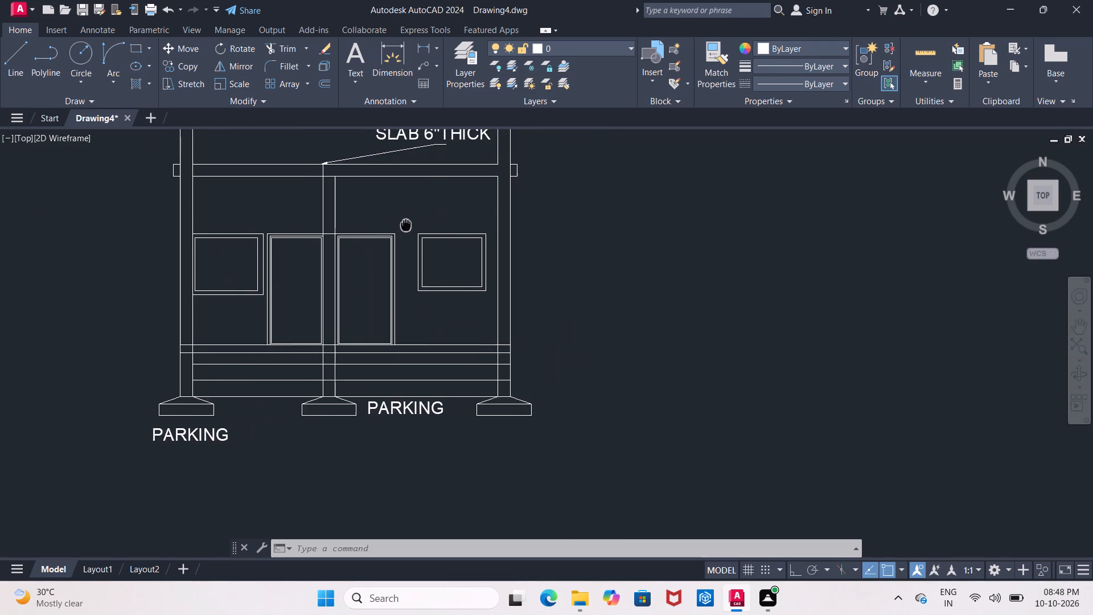
{"action": "middle_click_drag", "start_coordinate": [402, 225], "coordinate": [391, 226]}
{"action": "middle_click_drag", "start_coordinate": [446, 212], "coordinate": [387, 212]}
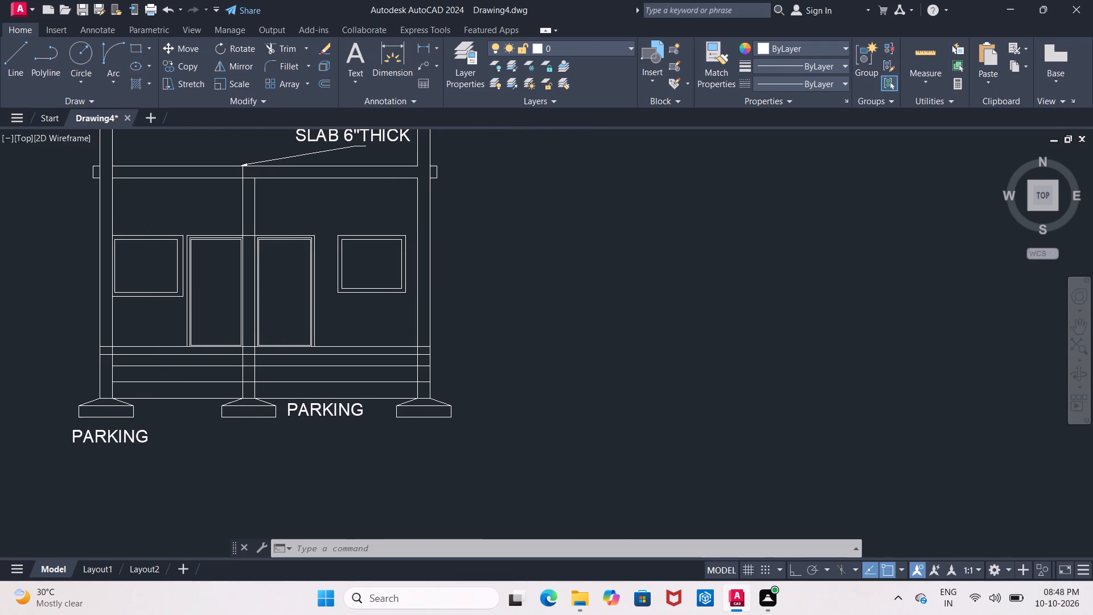
{"action": "left_click", "coordinate": [430, 51]}
{"action": "scroll", "coordinate": [439, 171], "scroll_direction": "up", "scroll_amount": 3}
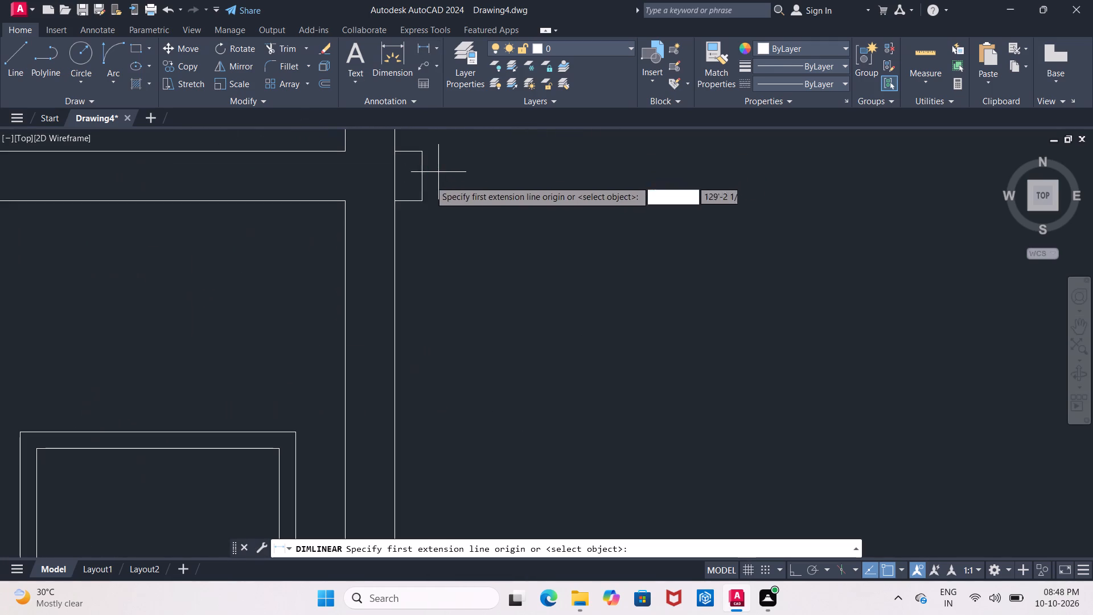
{"action": "left_click", "coordinate": [347, 205]}
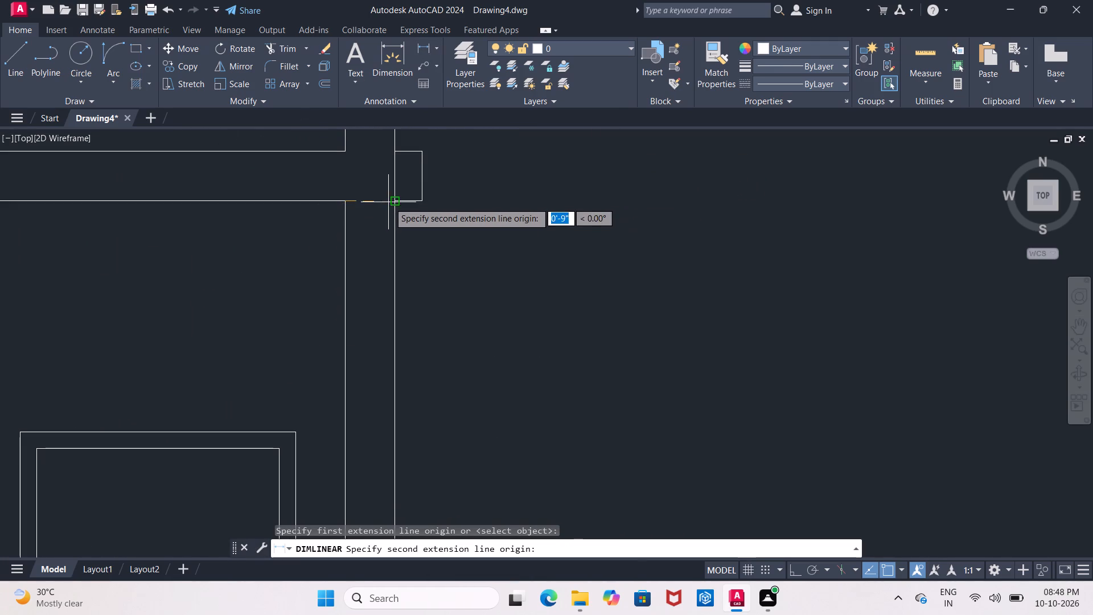
{"action": "left_click", "coordinate": [396, 201]}
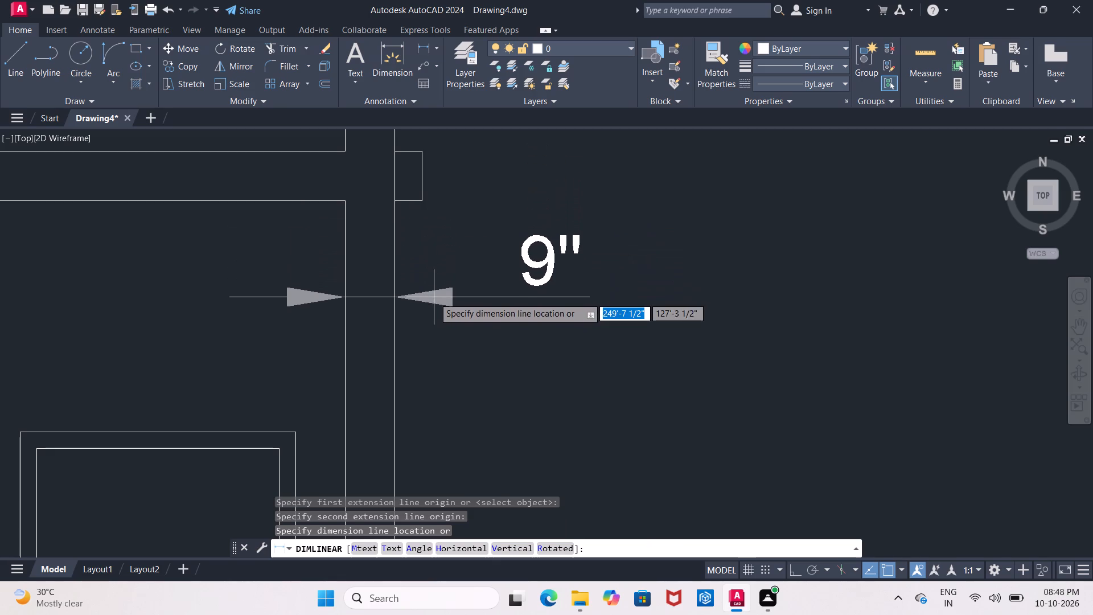
{"action": "left_click", "coordinate": [434, 297]}
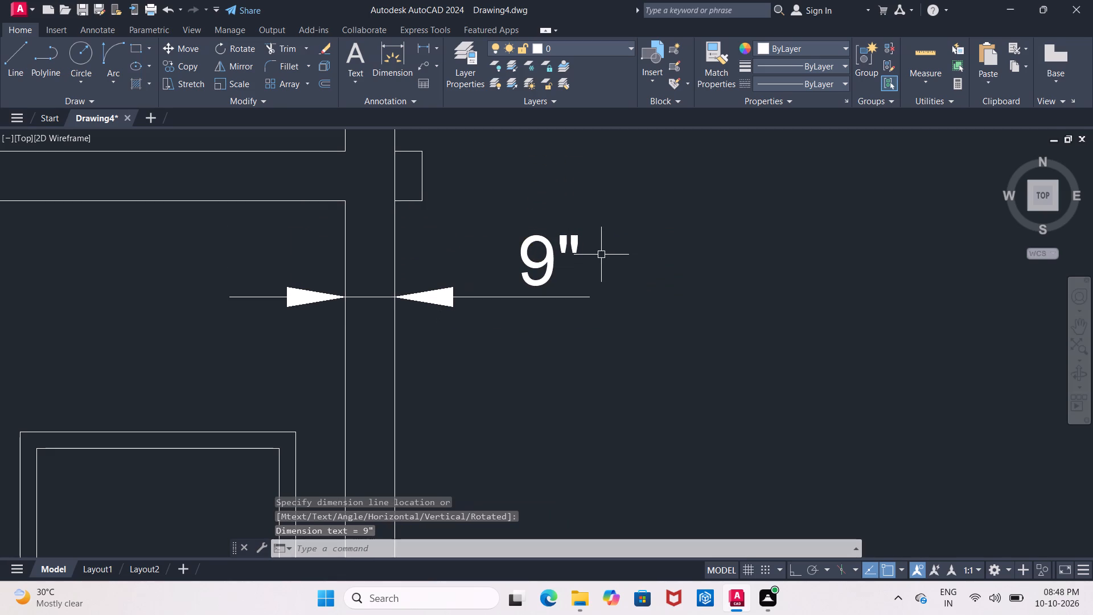
Shift the right column's width dimension upward, closer to the roof slab's underside.
{"action": "left_click", "coordinate": [562, 258]}
{"action": "left_click", "coordinate": [544, 263]}
{"action": "left_click", "coordinate": [548, 263]}
{"action": "left_click", "coordinate": [558, 266]}
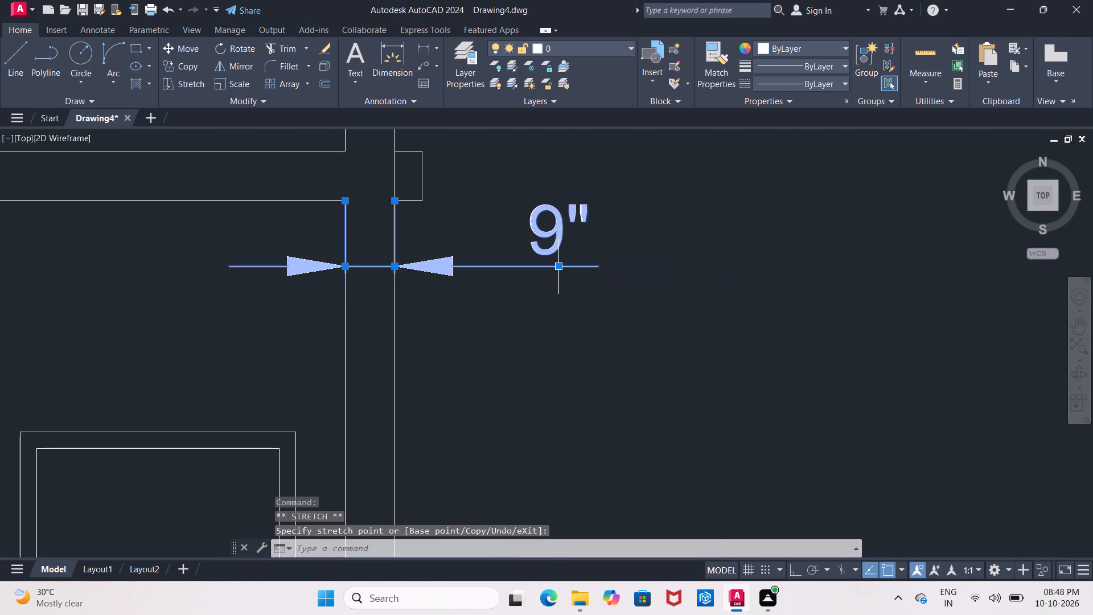
Change the right column's dimension text to read 9" WALL.
{"action": "double_click", "coordinate": [552, 228]}
{"action": "double_click", "coordinate": [554, 228]}
{"action": "right_click", "coordinate": [554, 228]}
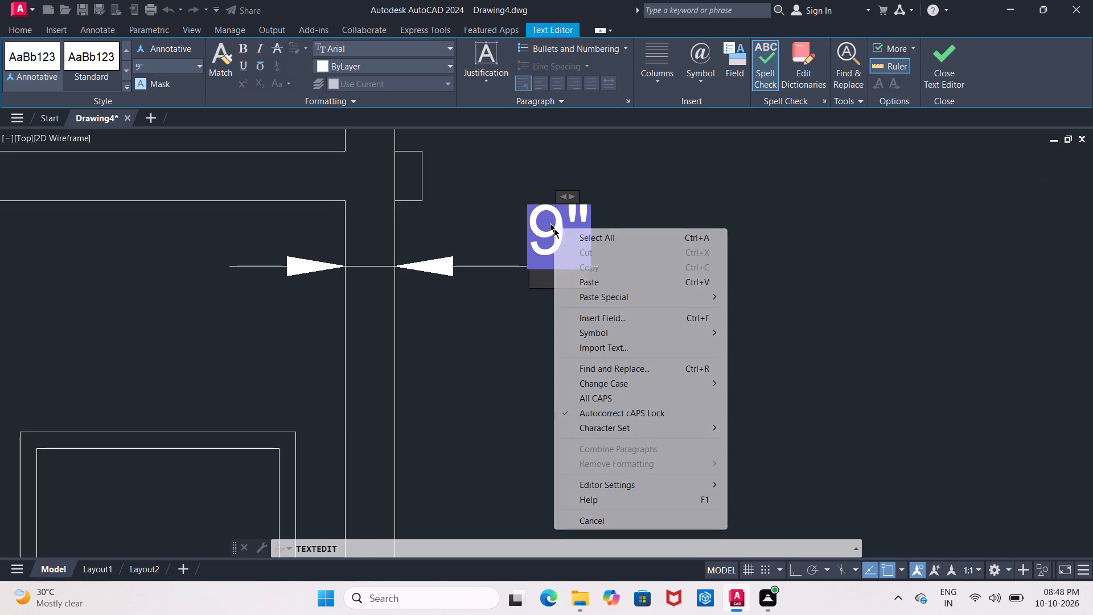
{"action": "left_click", "coordinate": [603, 207]}
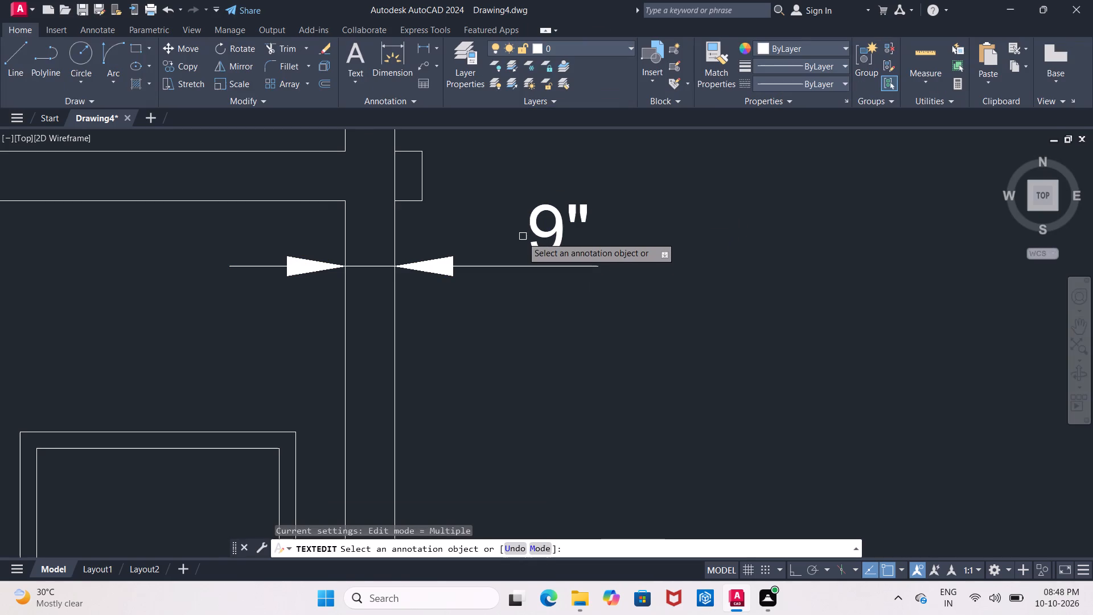
{"action": "double_click", "coordinate": [540, 235]}
{"action": "left_click", "coordinate": [558, 233]}
{"action": "left_click", "coordinate": [567, 235]}
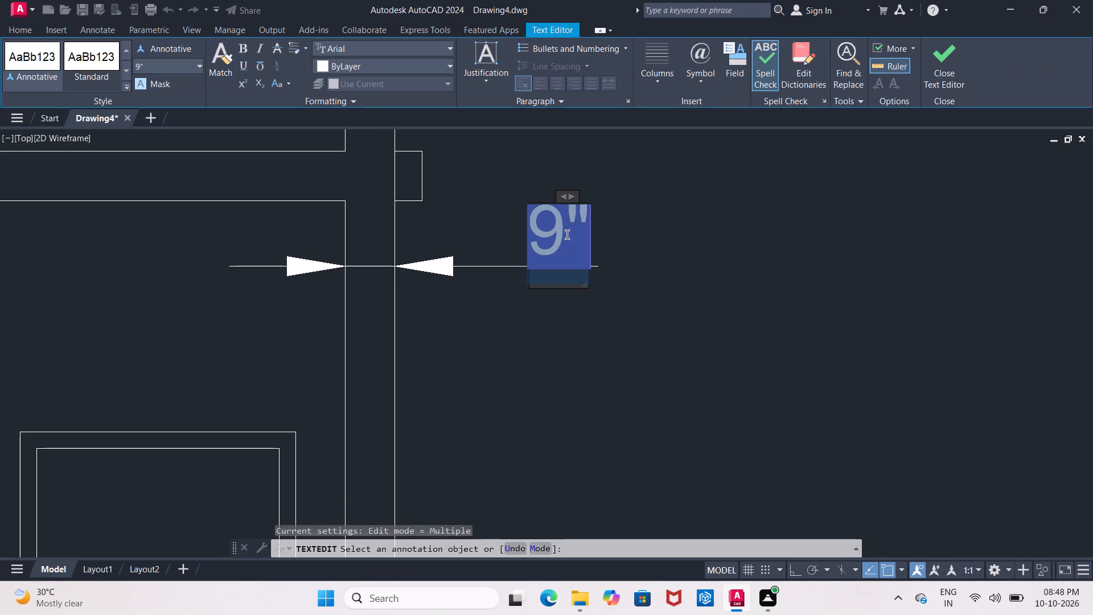
{"action": "left_click", "coordinate": [567, 234]}
{"action": "left_click", "coordinate": [564, 234]}
{"action": "left_click", "coordinate": [561, 235]}
{"action": "left_click", "coordinate": [544, 235]}
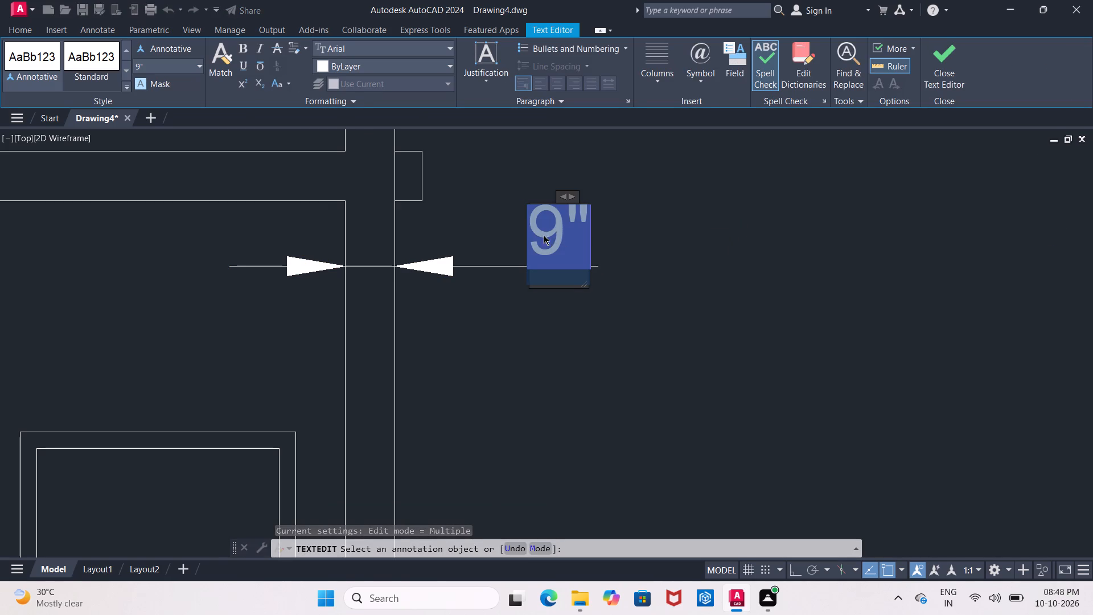
{"action": "left_click", "coordinate": [544, 235]}
{"action": "left_click", "coordinate": [570, 236]}
{"action": "key", "text": "BackSpace"}
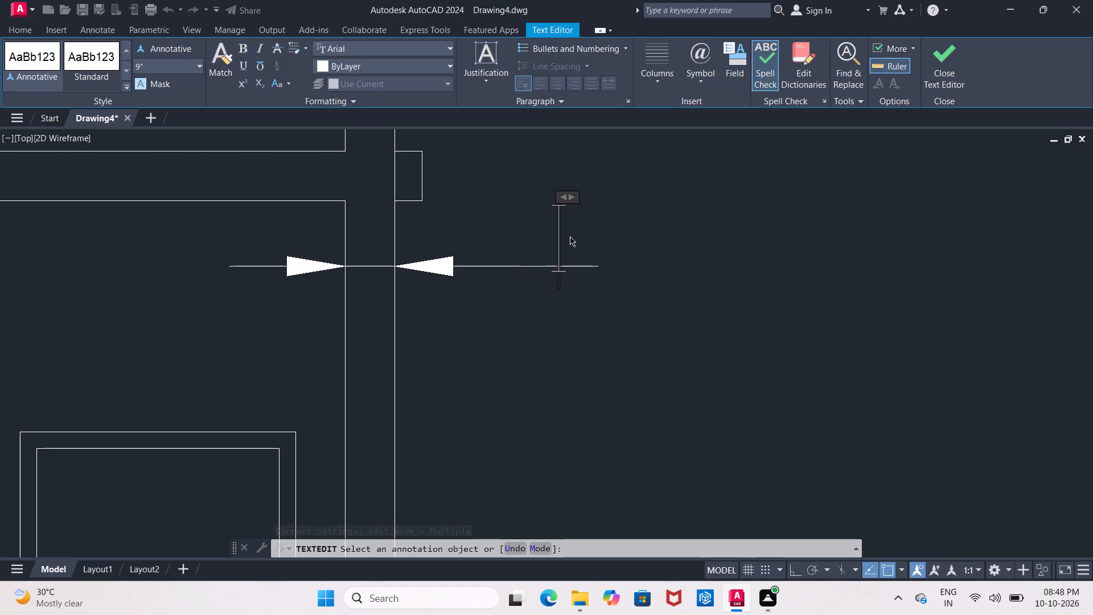
{"action": "type", "text": "9\""}
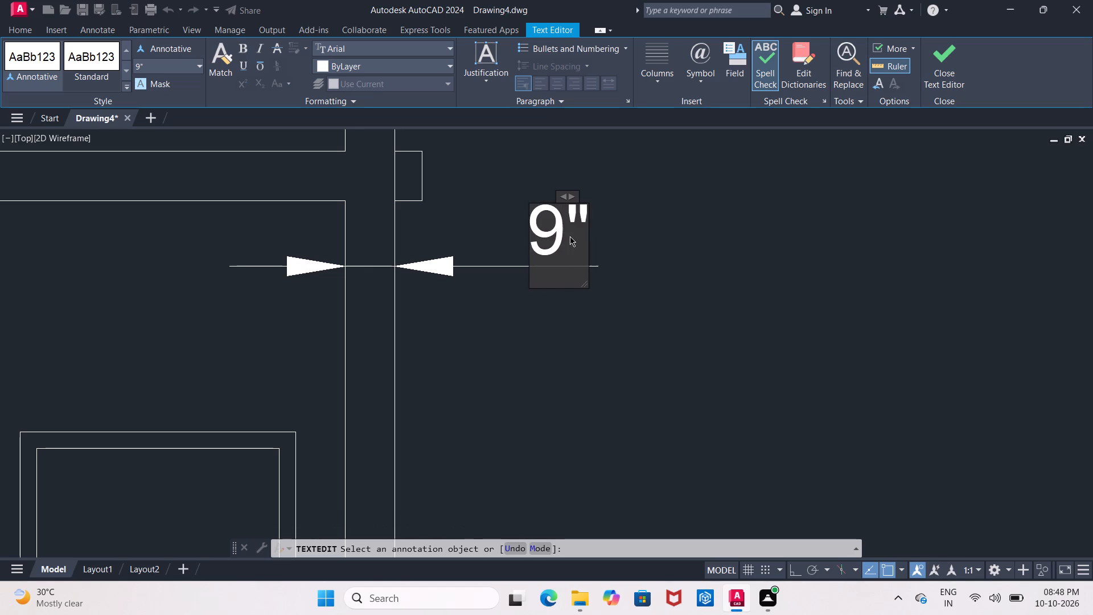
{"action": "key", "text": "space"}
{"action": "type", "text": "WALL"}
{"action": "left_click", "coordinate": [627, 366]}
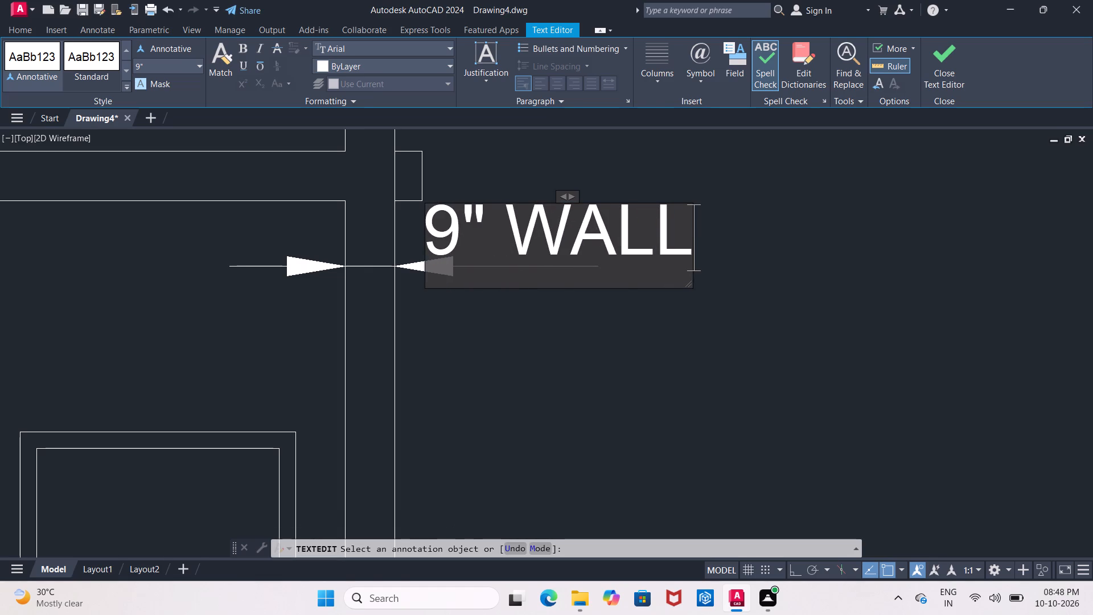
{"action": "scroll", "coordinate": [629, 372], "scroll_direction": "down", "scroll_amount": 4}
{"action": "middle_click_drag", "start_coordinate": [626, 372], "coordinate": [622, 225]}
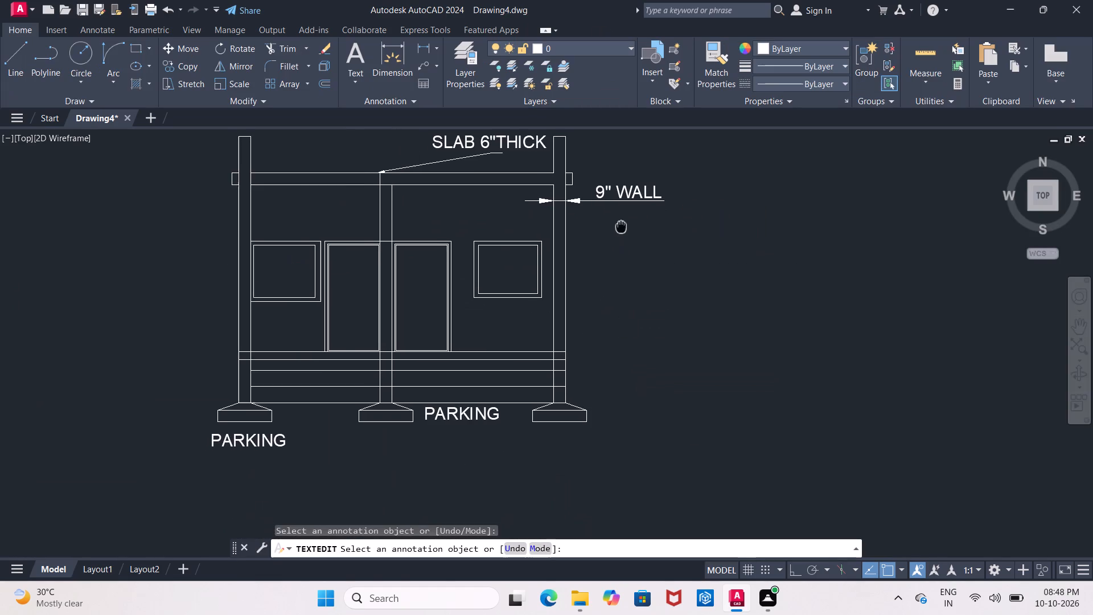
{"action": "middle_click_drag", "start_coordinate": [622, 225], "coordinate": [622, 225]}
{"action": "middle_click_drag", "start_coordinate": [599, 354], "coordinate": [715, 287]}
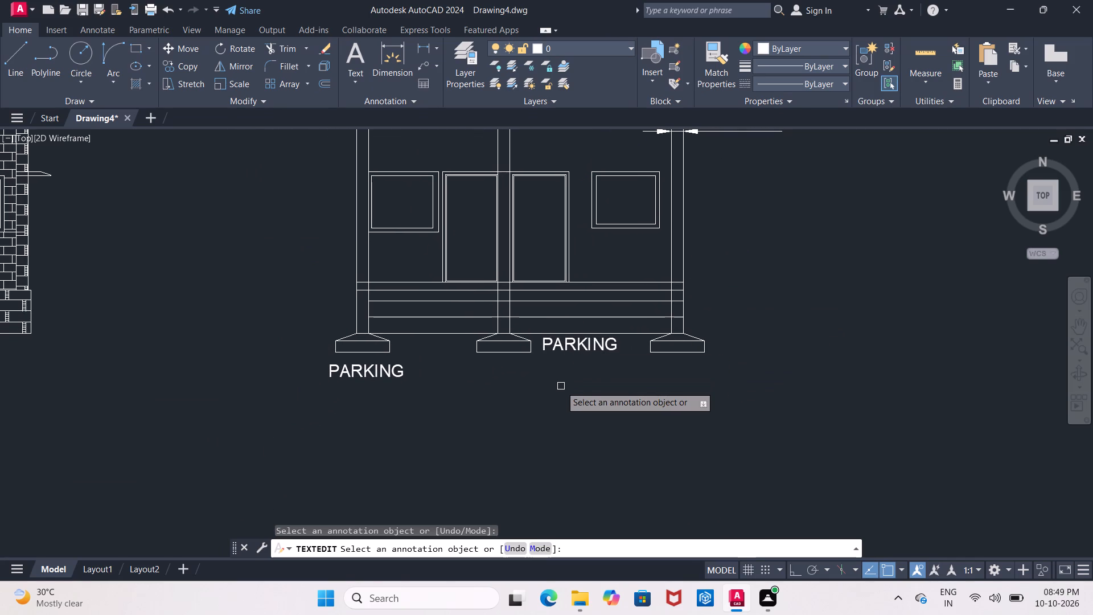
{"action": "key", "text": "Escape"}
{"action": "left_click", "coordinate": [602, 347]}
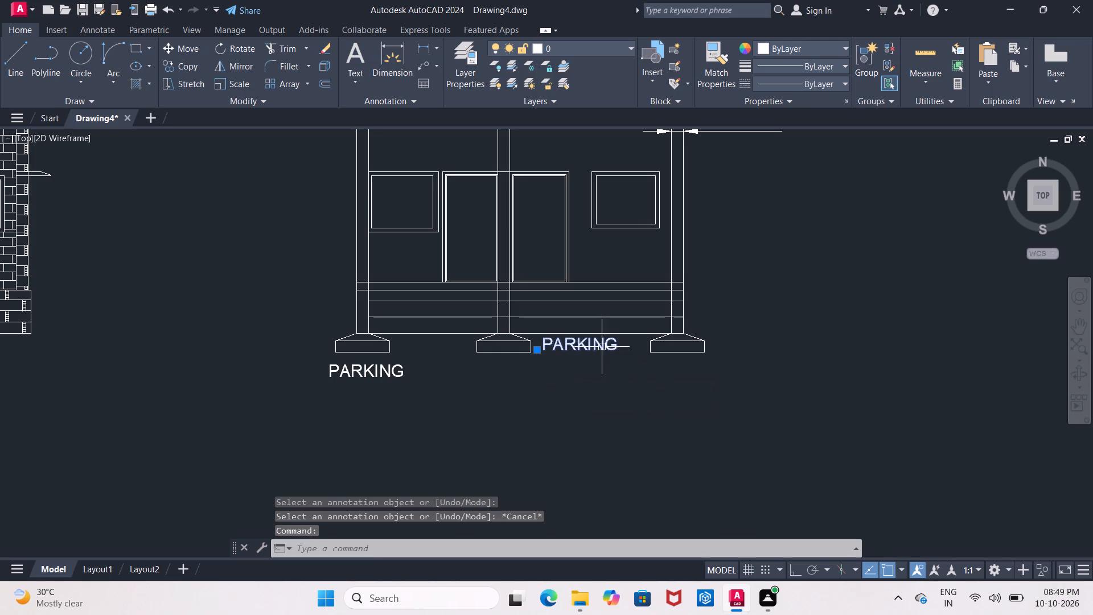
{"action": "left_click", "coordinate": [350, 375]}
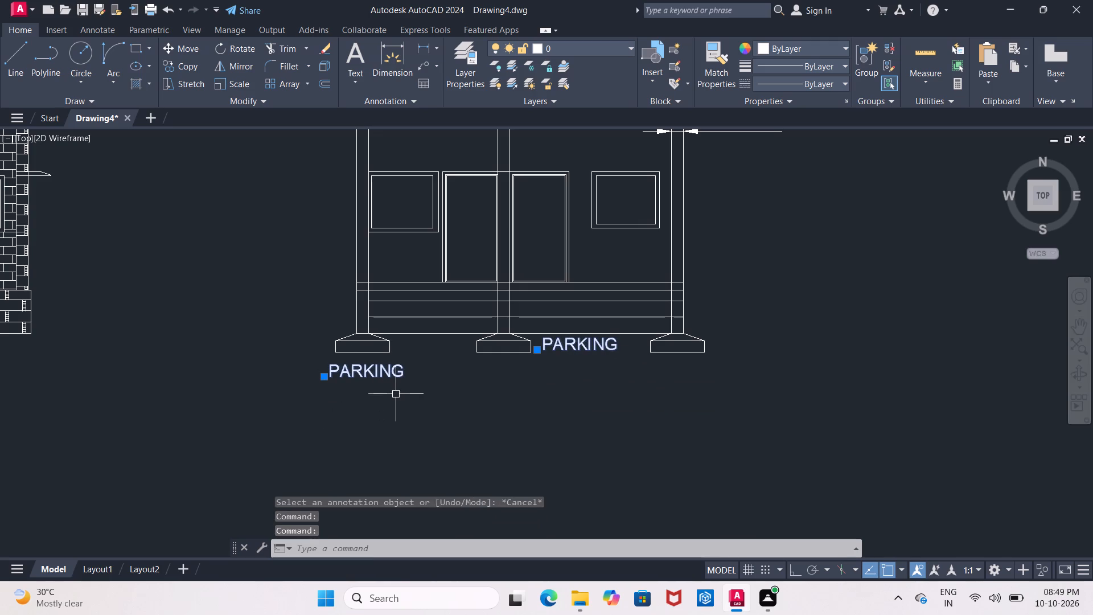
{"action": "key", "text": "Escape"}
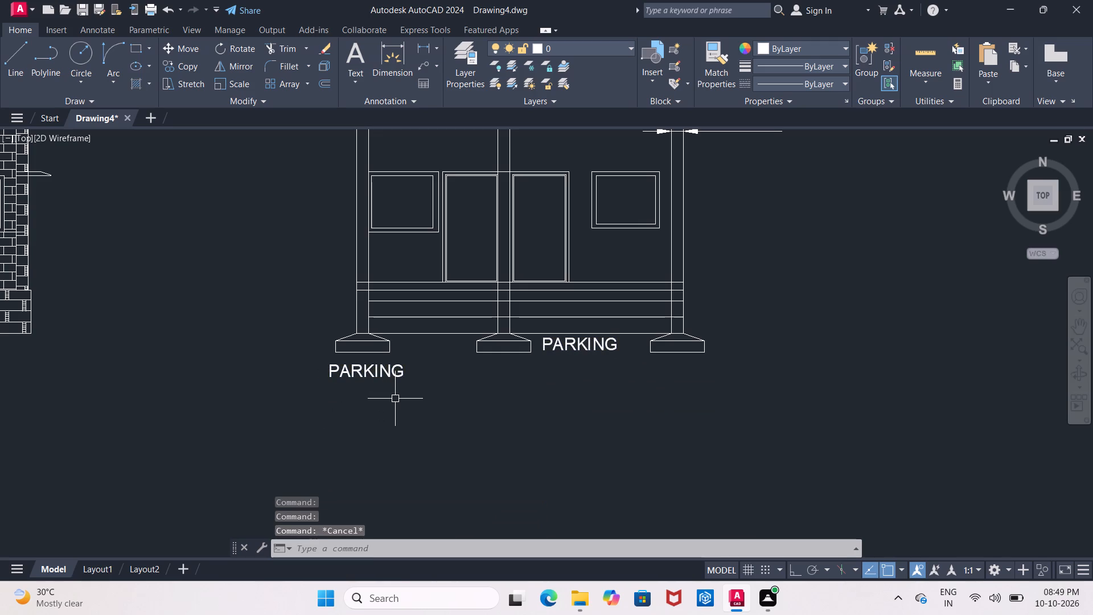
Change the PARKING label below the left footing to FOOTING.
{"action": "left_click", "coordinate": [376, 374]}
{"action": "left_click", "coordinate": [400, 375]}
{"action": "left_click", "coordinate": [403, 371]}
{"action": "double_click", "coordinate": [395, 371]}
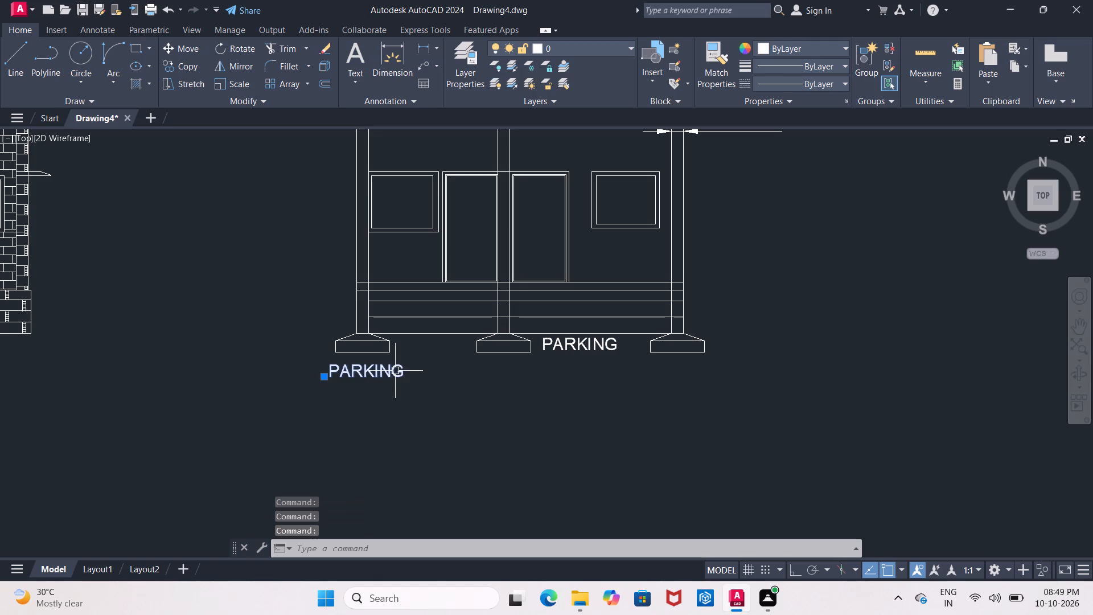
{"action": "left_click", "coordinate": [395, 371]}
{"action": "left_click", "coordinate": [406, 370]}
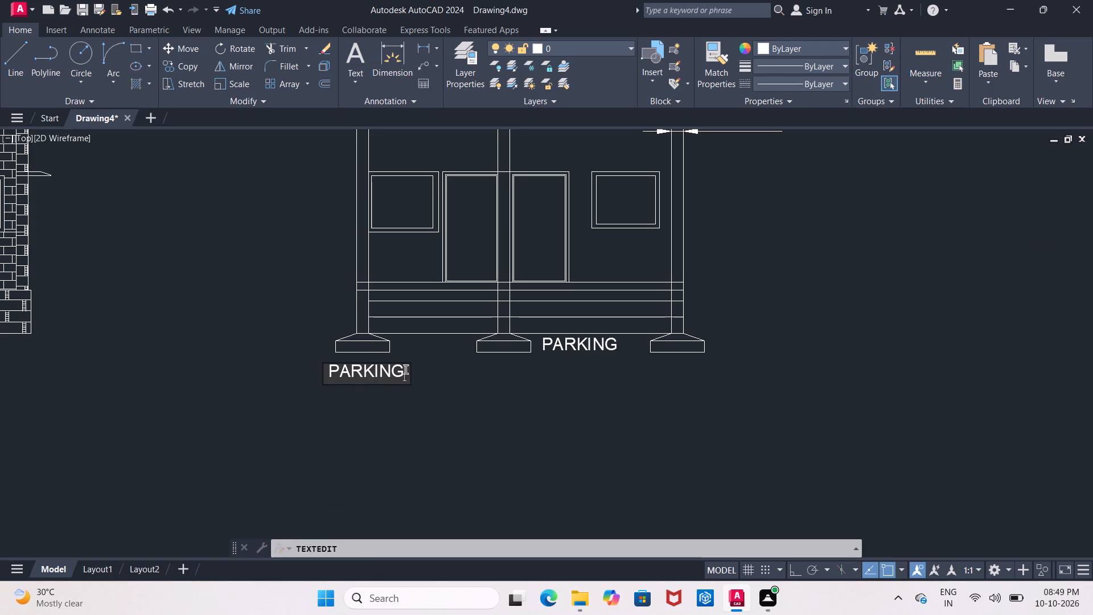
{"action": "key", "text": "BackSpace"}
{"action": "key", "text": "BackSpace"}
{"action": "key", "text": "BackSpace"}
{"action": "key", "text": "BackSpace"}
{"action": "key", "text": "BackSpace"}
{"action": "key", "text": "BackSpace"}
{"action": "key", "text": "BackSpace"}
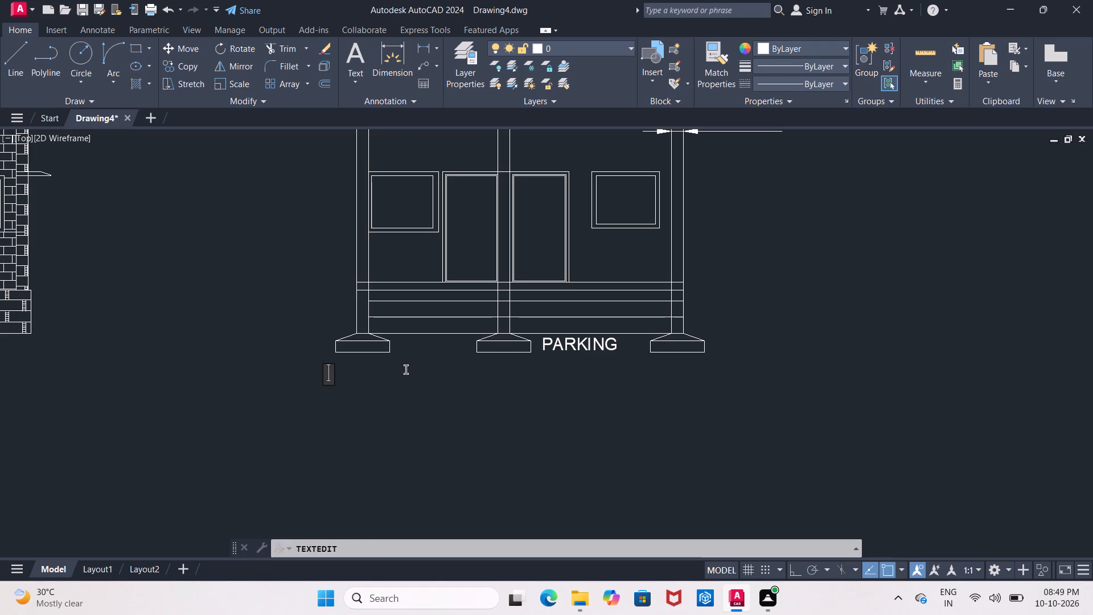
{"action": "key", "text": "f"}
{"action": "type", "text": "OOTING"}
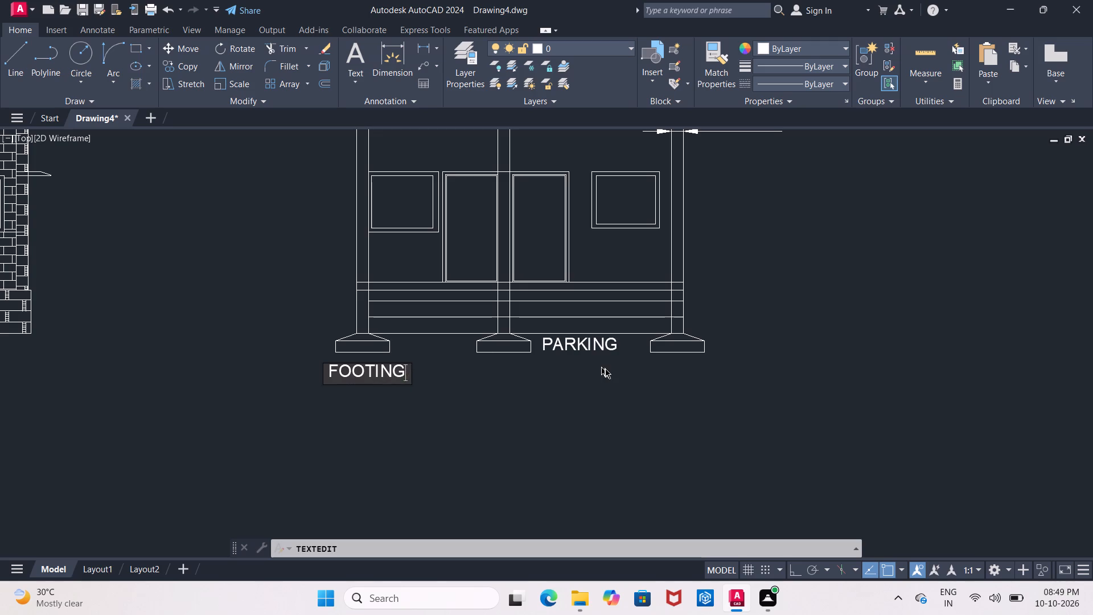
{"action": "left_click", "coordinate": [602, 385]}
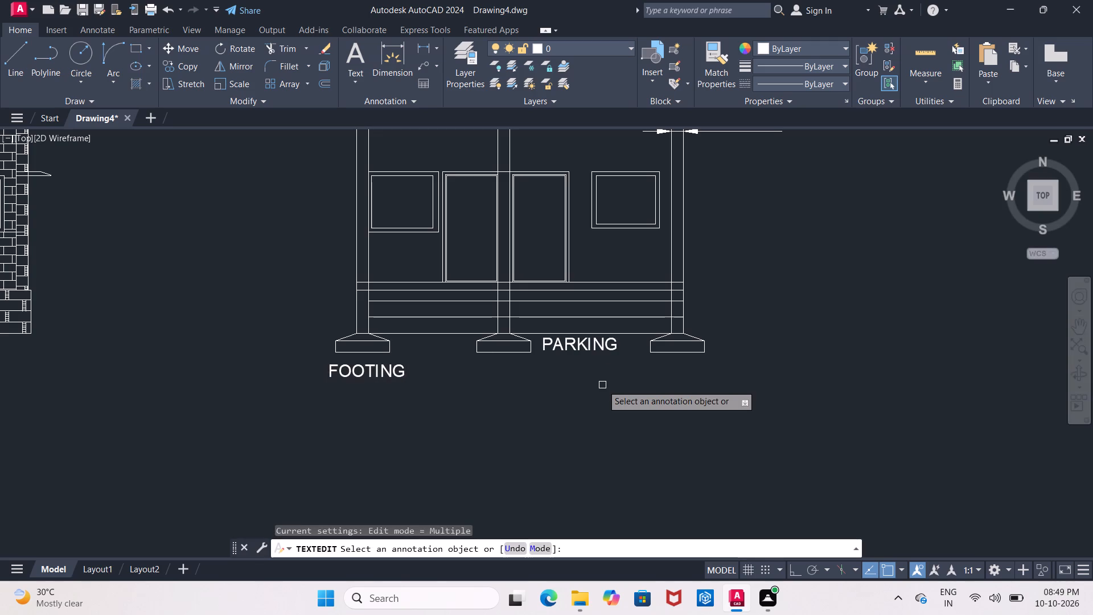
{"action": "key", "text": "Escape"}
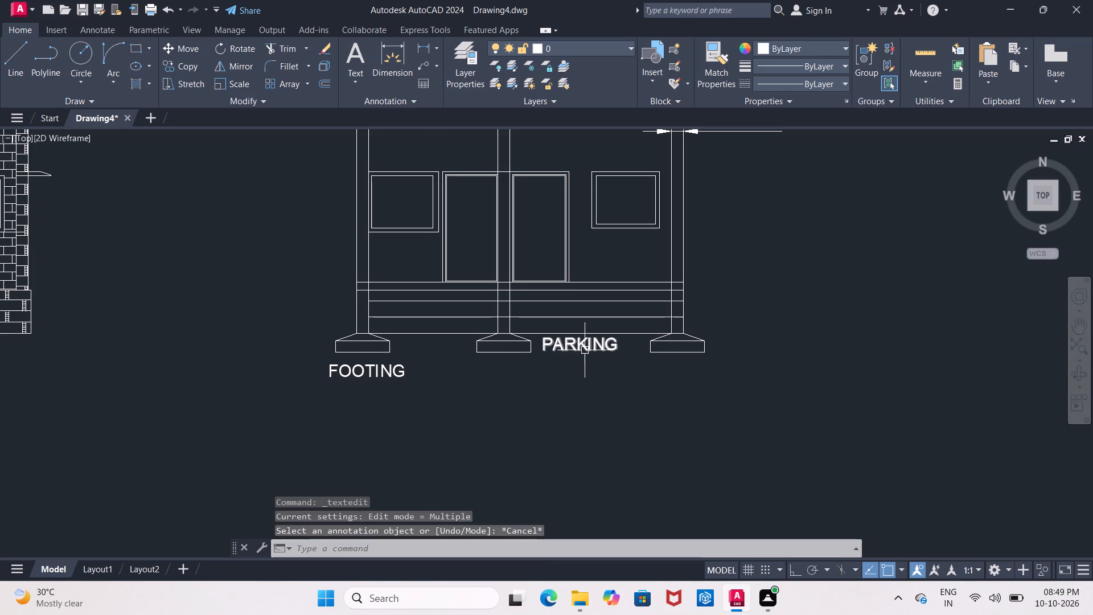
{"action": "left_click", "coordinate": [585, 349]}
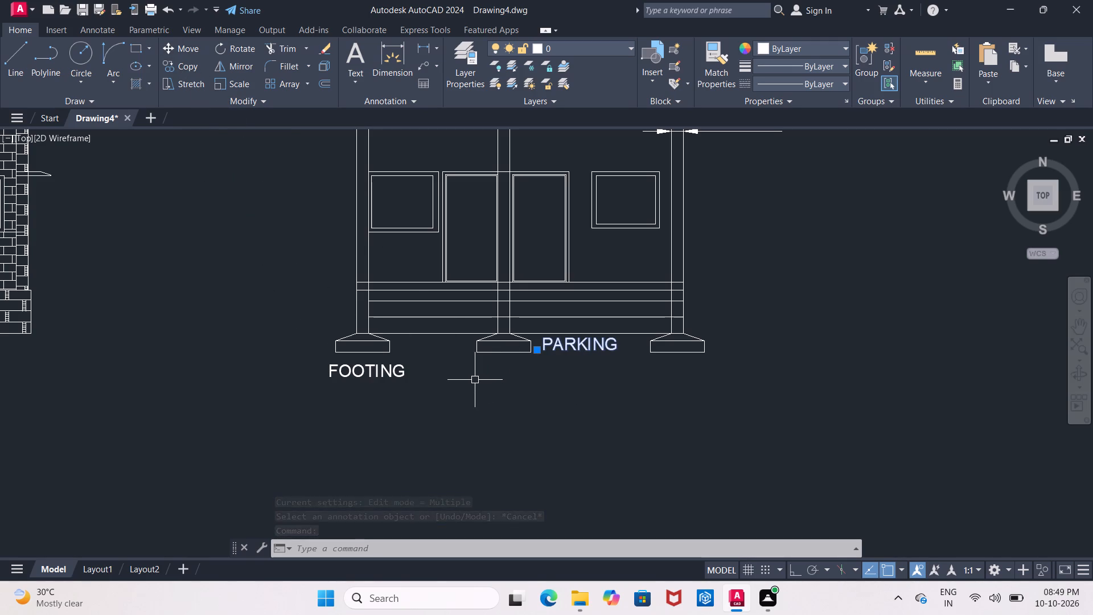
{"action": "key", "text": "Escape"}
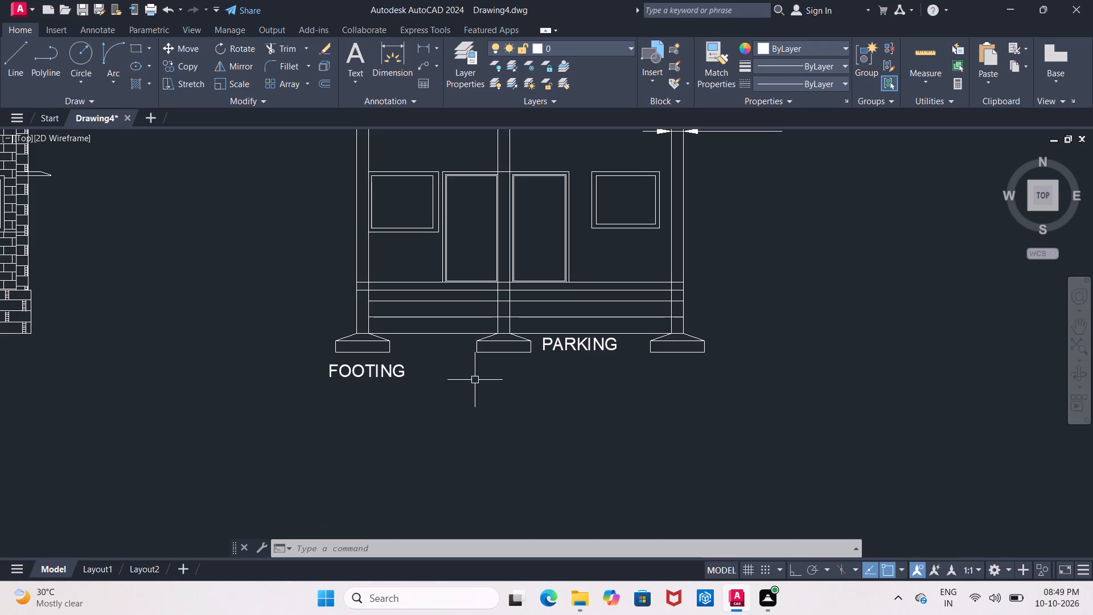
Stretch the ground line outward beyond both outer footings, extending its right end by about 3'-6".
{"action": "middle_click_drag", "start_coordinate": [528, 404], "coordinate": [424, 393]}
{"action": "scroll", "coordinate": [520, 367], "scroll_direction": "up", "scroll_amount": 1}
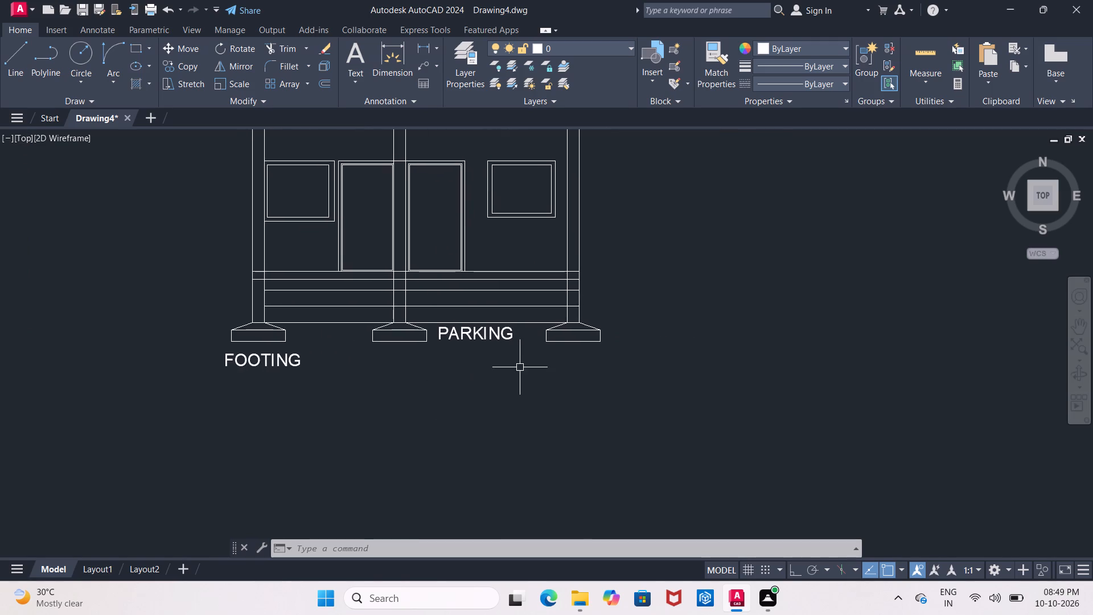
{"action": "middle_click_drag", "start_coordinate": [488, 373], "coordinate": [398, 382]}
{"action": "scroll", "coordinate": [425, 358], "scroll_direction": "up", "scroll_amount": 1}
{"action": "middle_click_drag", "start_coordinate": [422, 359], "coordinate": [384, 380]}
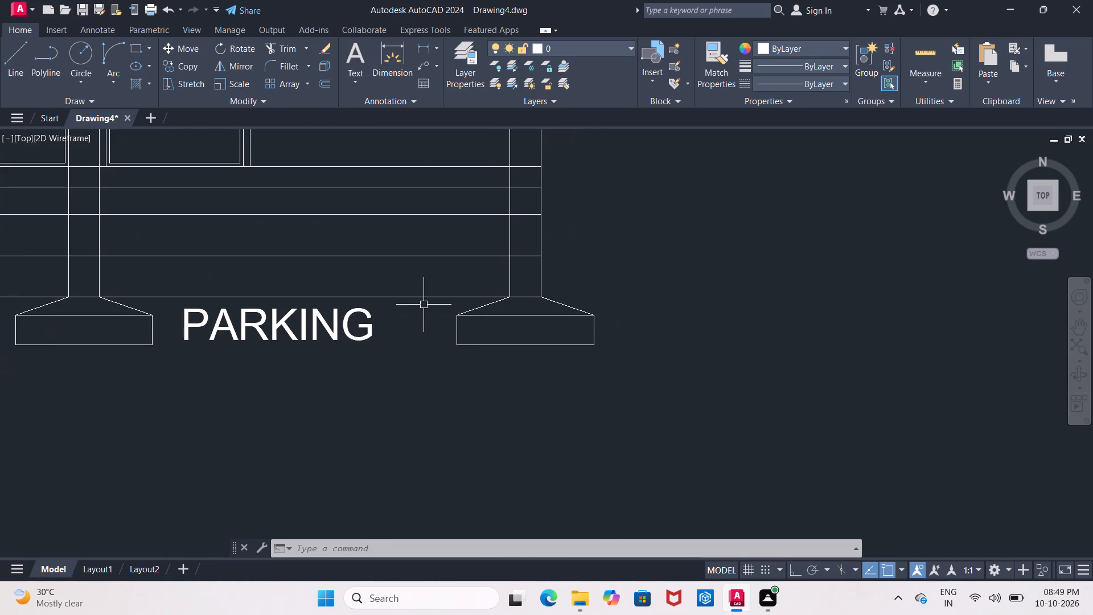
{"action": "left_click", "coordinate": [424, 294]}
{"action": "left_click", "coordinate": [541, 295]}
{"action": "left_click", "coordinate": [685, 298]}
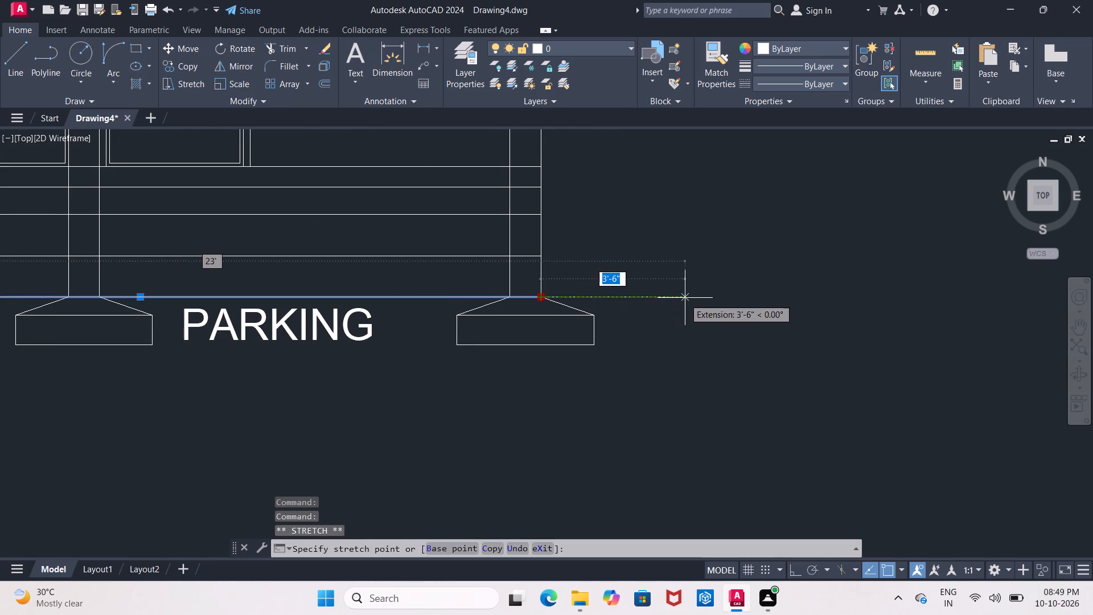
{"action": "middle_click_drag", "start_coordinate": [496, 392], "coordinate": [913, 368]}
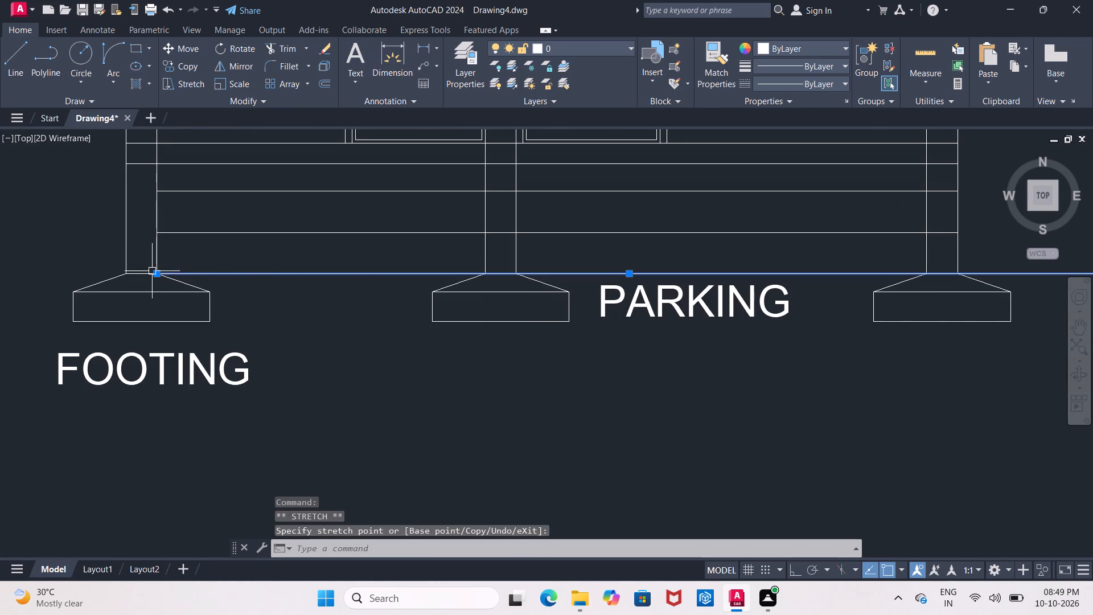
{"action": "left_click", "coordinate": [156, 274]}
{"action": "left_click", "coordinate": [0, 271]}
{"action": "scroll", "coordinate": [64, 294], "scroll_direction": "down", "scroll_amount": 2}
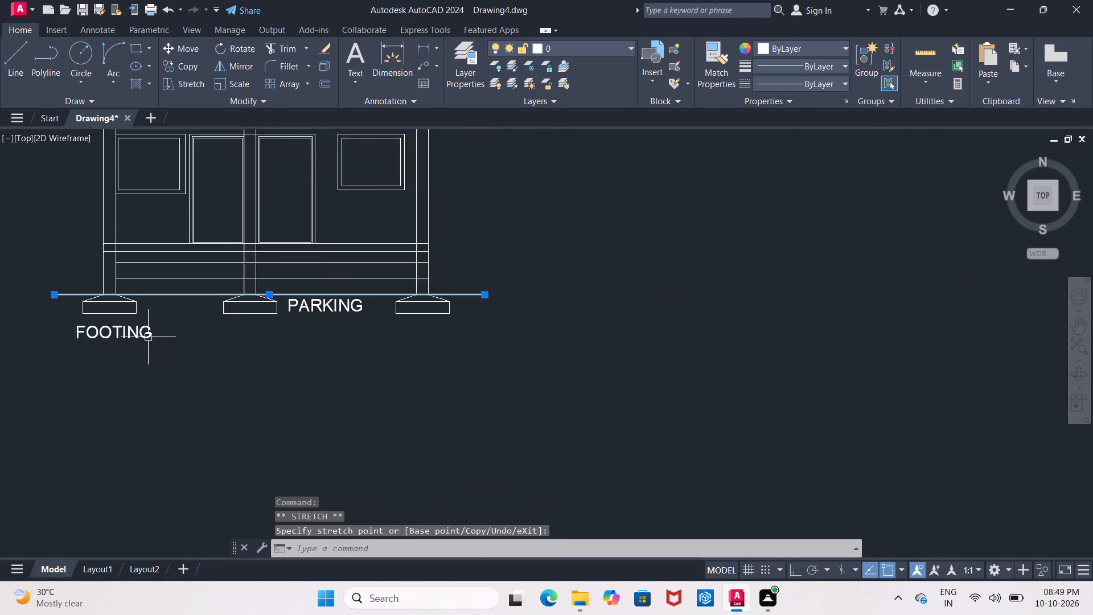
{"action": "scroll", "coordinate": [216, 364], "scroll_direction": "down", "scroll_amount": 1}
Move the PARKING label from between the footings to just beyond the ground line's right end.
{"action": "middle_click_drag", "start_coordinate": [314, 396], "coordinate": [239, 402]}
{"action": "scroll", "coordinate": [225, 351], "scroll_direction": "up", "scroll_amount": 2}
{"action": "left_click", "coordinate": [208, 321]}
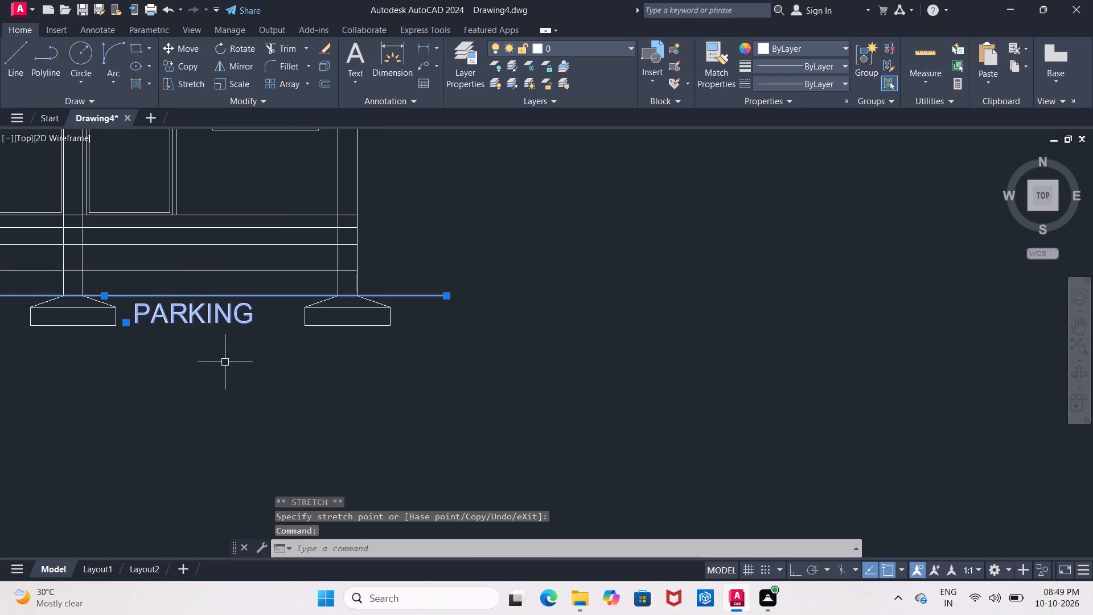
{"action": "key", "text": "Escape"}
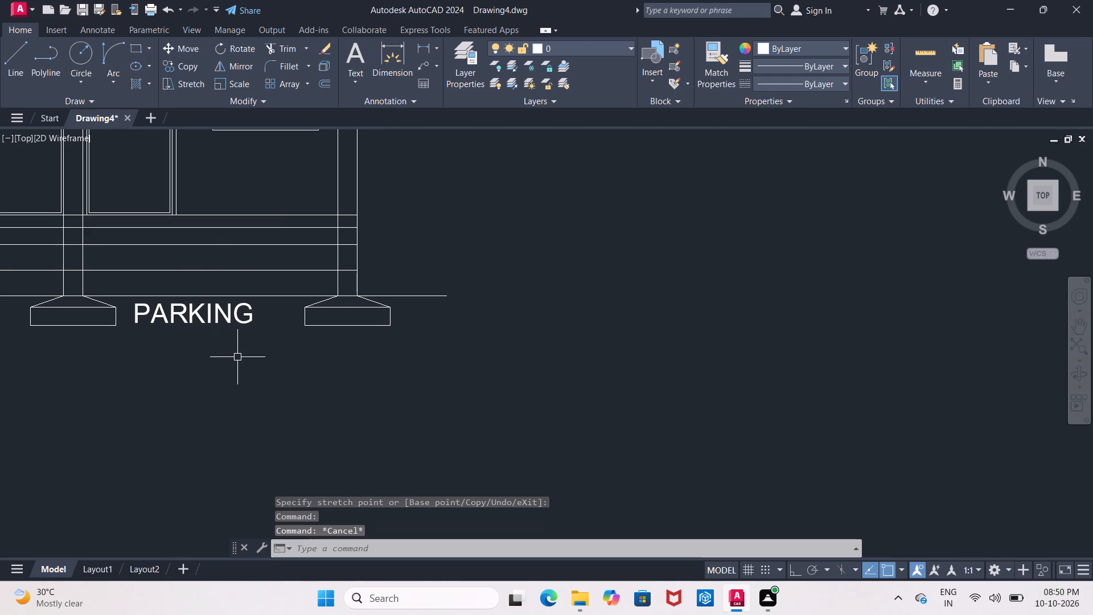
{"action": "left_click", "coordinate": [208, 316]}
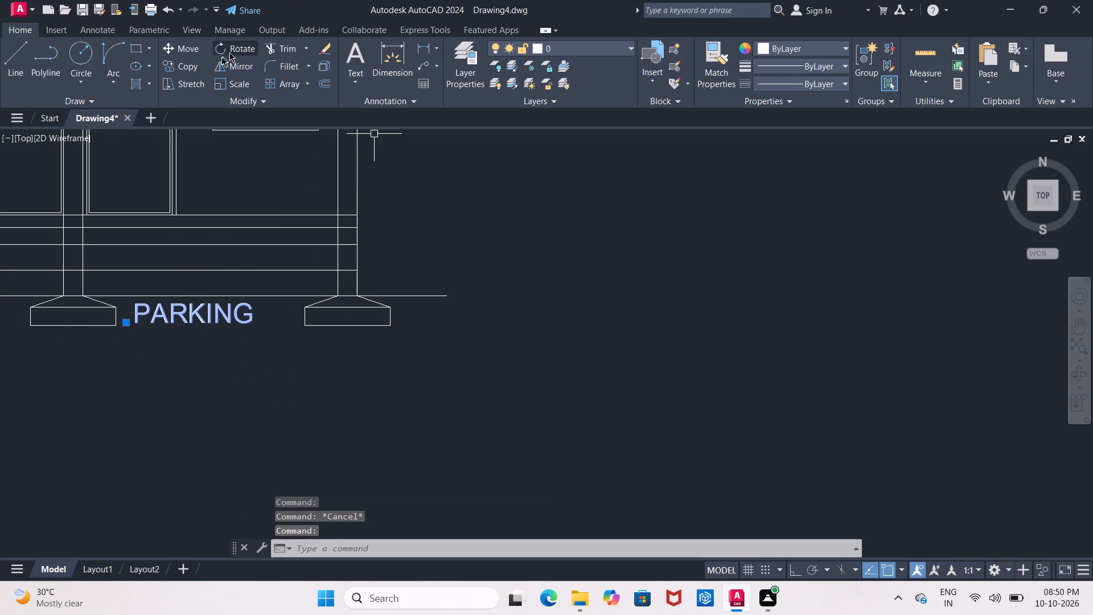
{"action": "left_click", "coordinate": [183, 44]}
{"action": "left_click", "coordinate": [196, 315]}
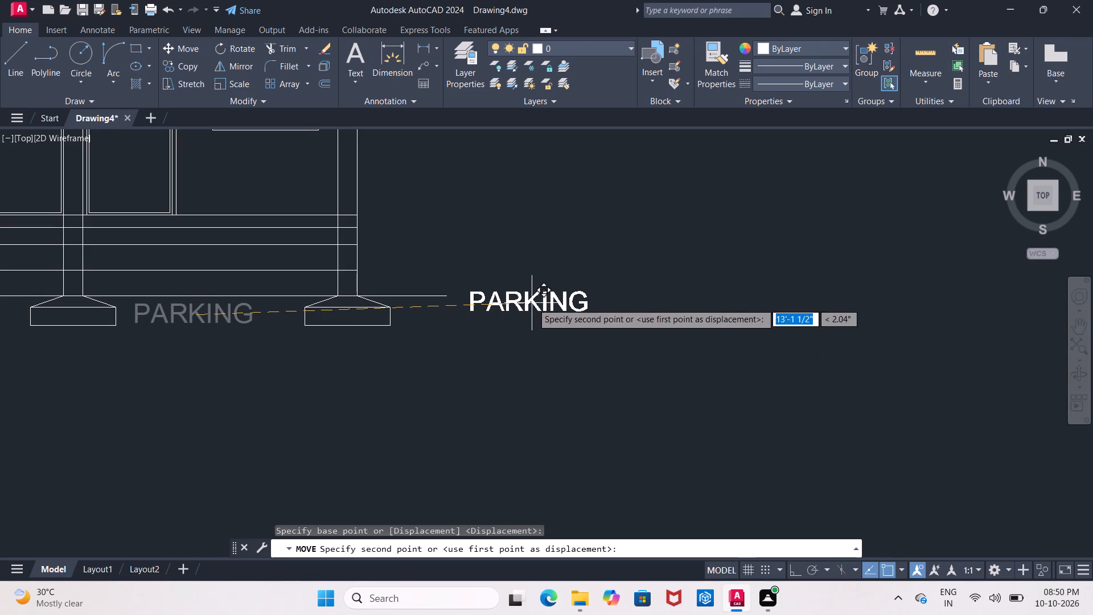
{"action": "left_click", "coordinate": [533, 299]}
Change the PARKING label beside the ground line's right end to GL.
{"action": "double_click", "coordinate": [509, 301]}
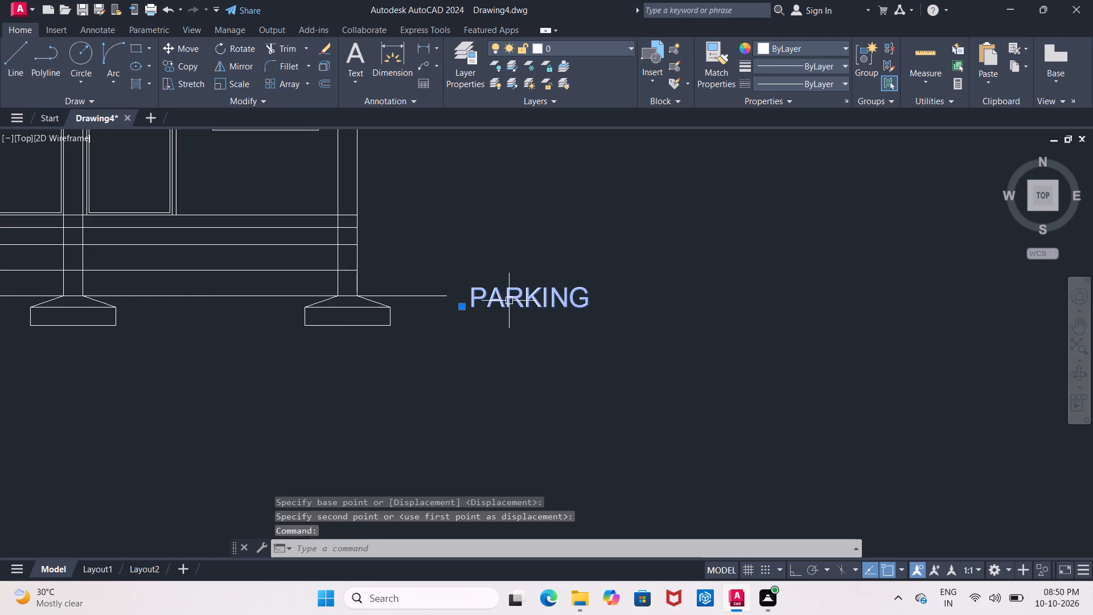
{"action": "left_click", "coordinate": [549, 298]}
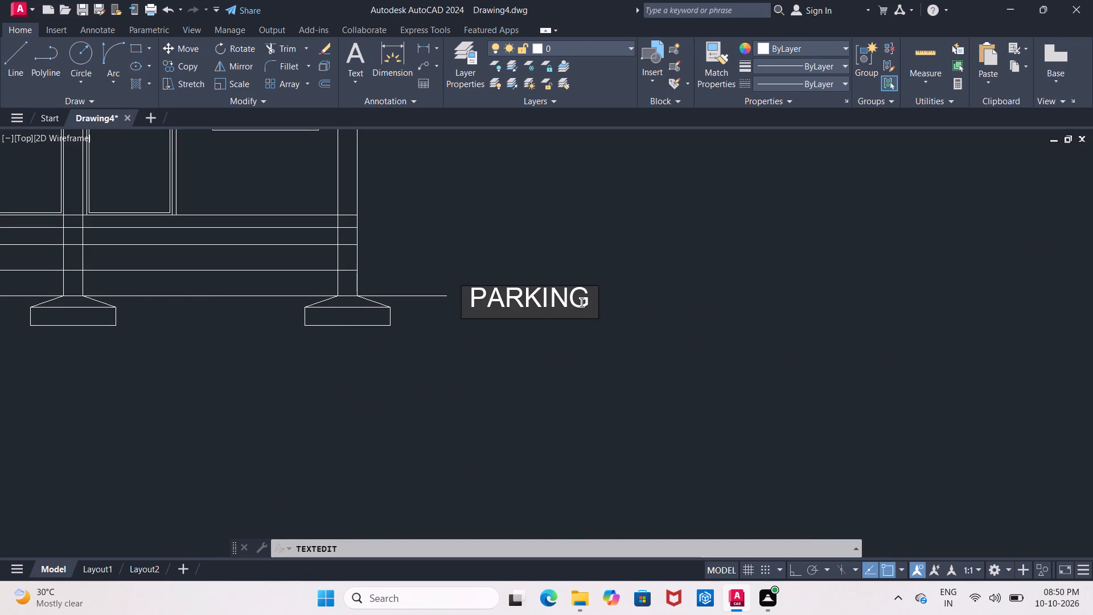
{"action": "left_click", "coordinate": [569, 304]}
{"action": "key", "text": "BackSpace"}
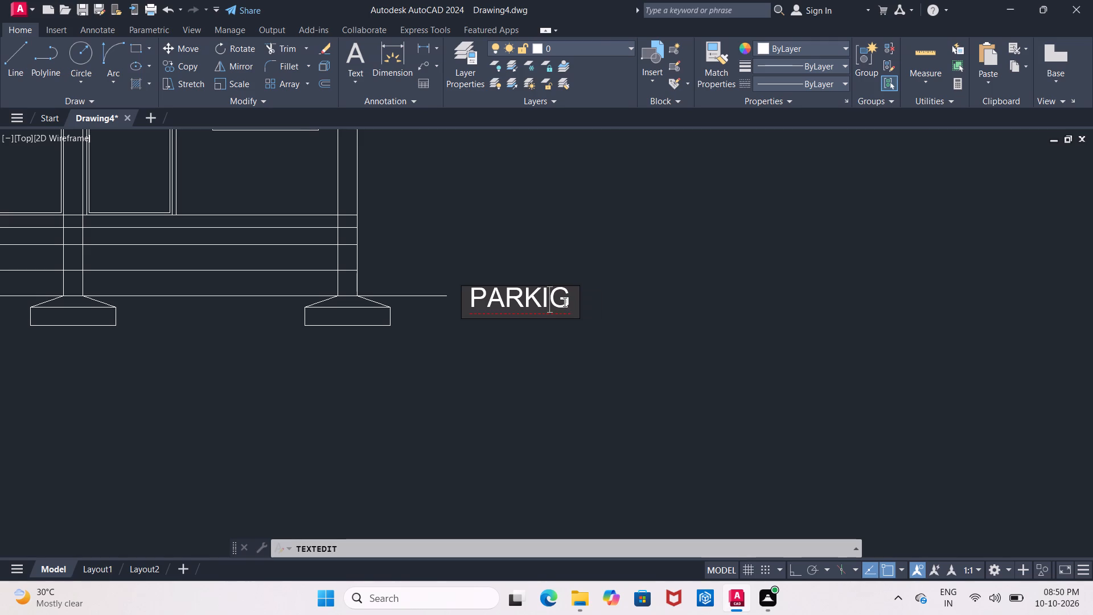
{"action": "key", "text": "BackSpace"}
{"action": "key", "text": "BackSpace"}
{"action": "key", "text": "BackSpace"}
{"action": "key", "text": "BackSpace"}
{"action": "key", "text": "BackSpace"}
{"action": "key", "text": "Right"}
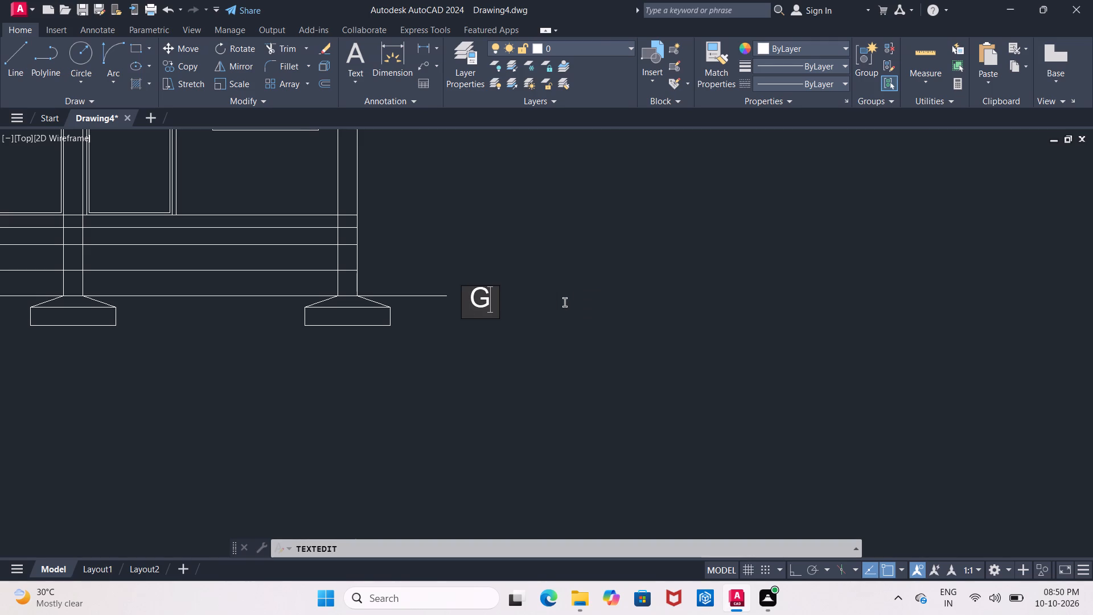
{"action": "key", "text": "l"}
{"action": "left_click", "coordinate": [637, 311]}
{"action": "middle_click_drag", "start_coordinate": [637, 311], "coordinate": [648, 348]}
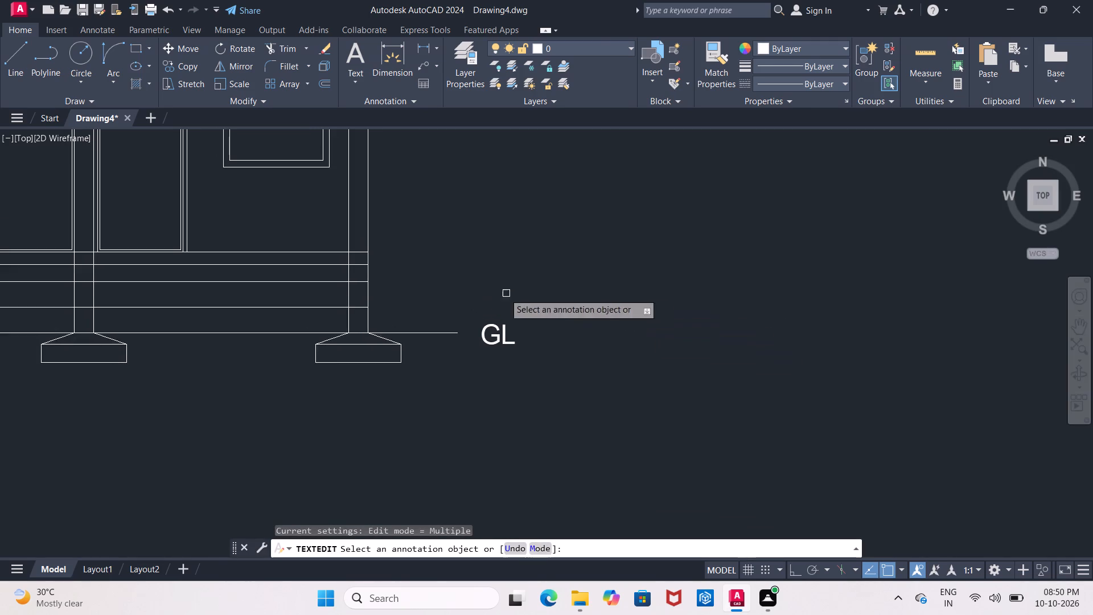
{"action": "middle_click_drag", "start_coordinate": [450, 302], "coordinate": [525, 292]}
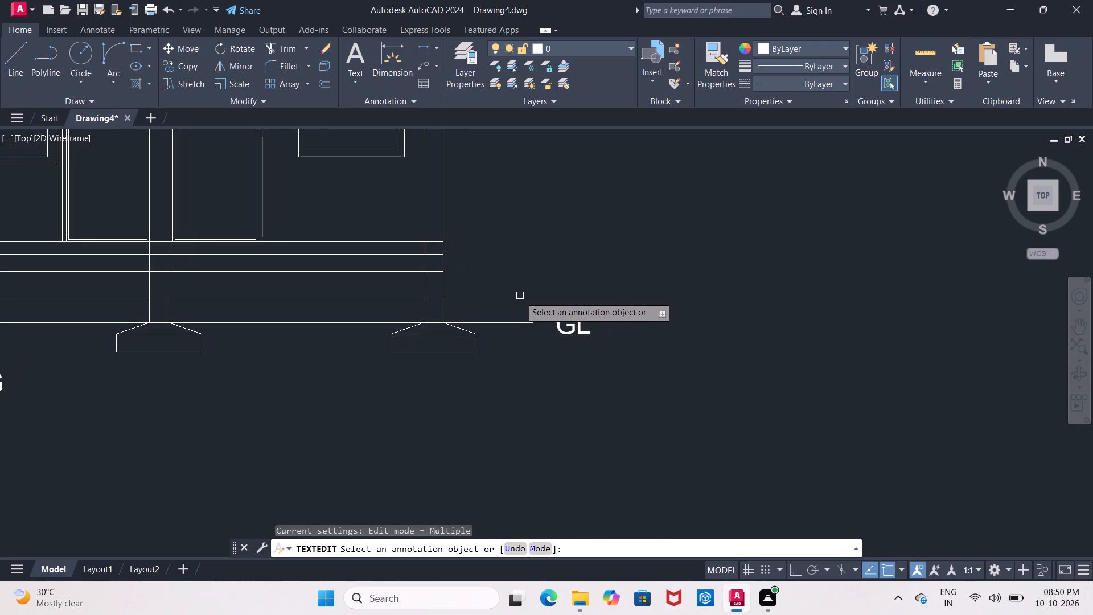
{"action": "middle_click_drag", "start_coordinate": [476, 297], "coordinate": [616, 269]}
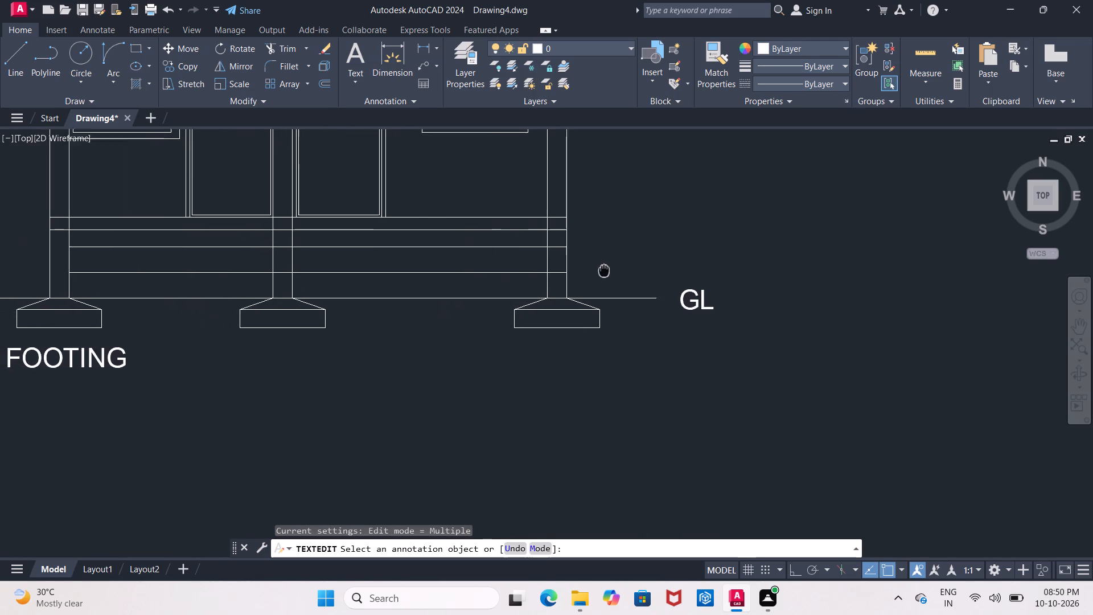
{"action": "middle_click_drag", "start_coordinate": [616, 269], "coordinate": [640, 266]}
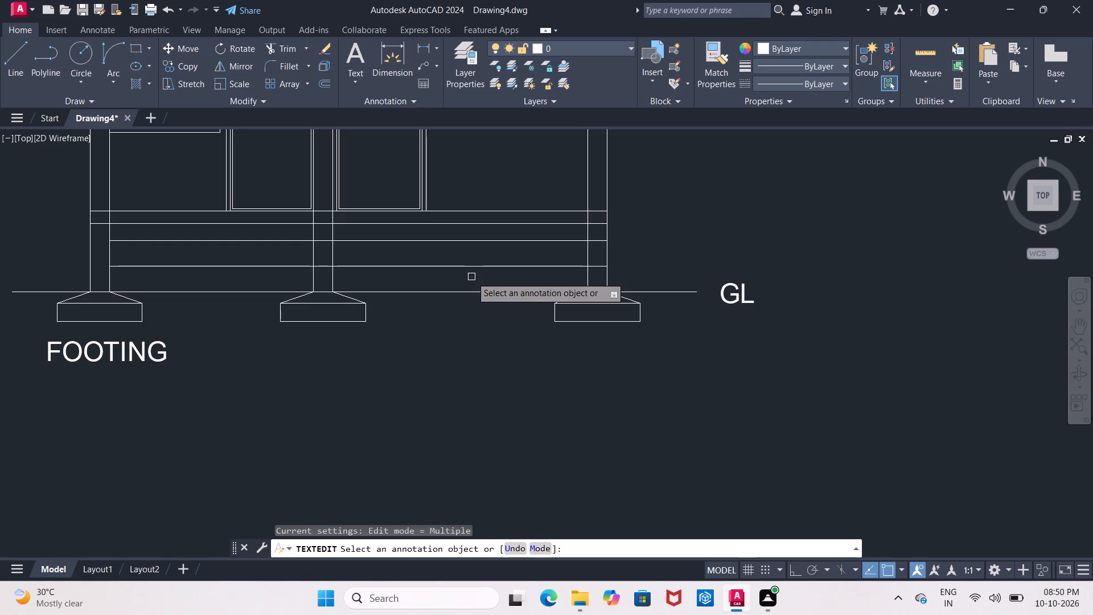
{"action": "middle_click_drag", "start_coordinate": [471, 277], "coordinate": [466, 257]}
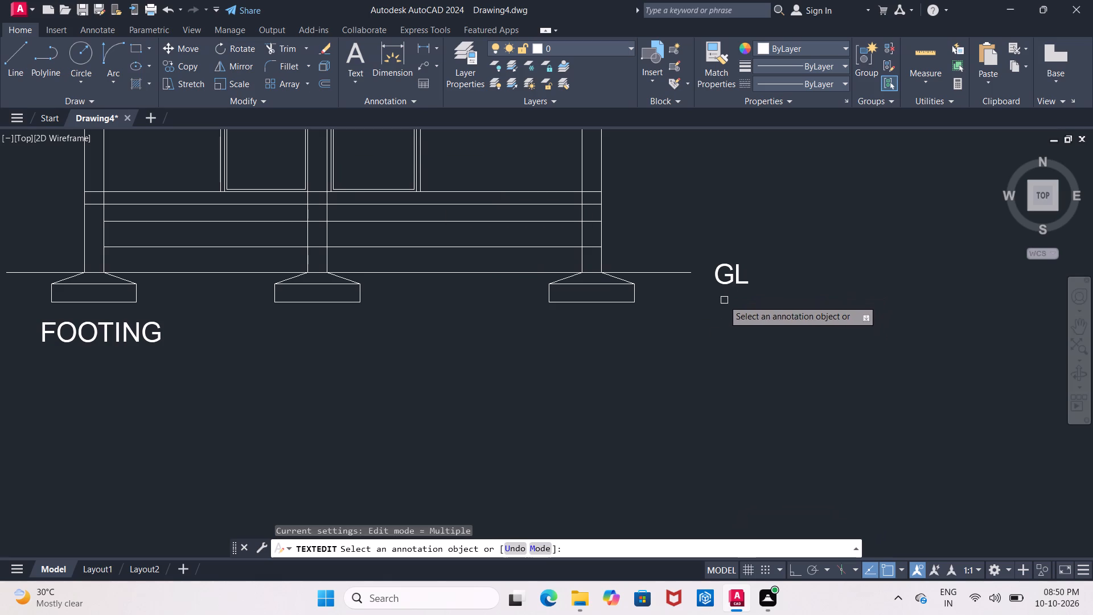
{"action": "triple_click", "coordinate": [441, 306]}
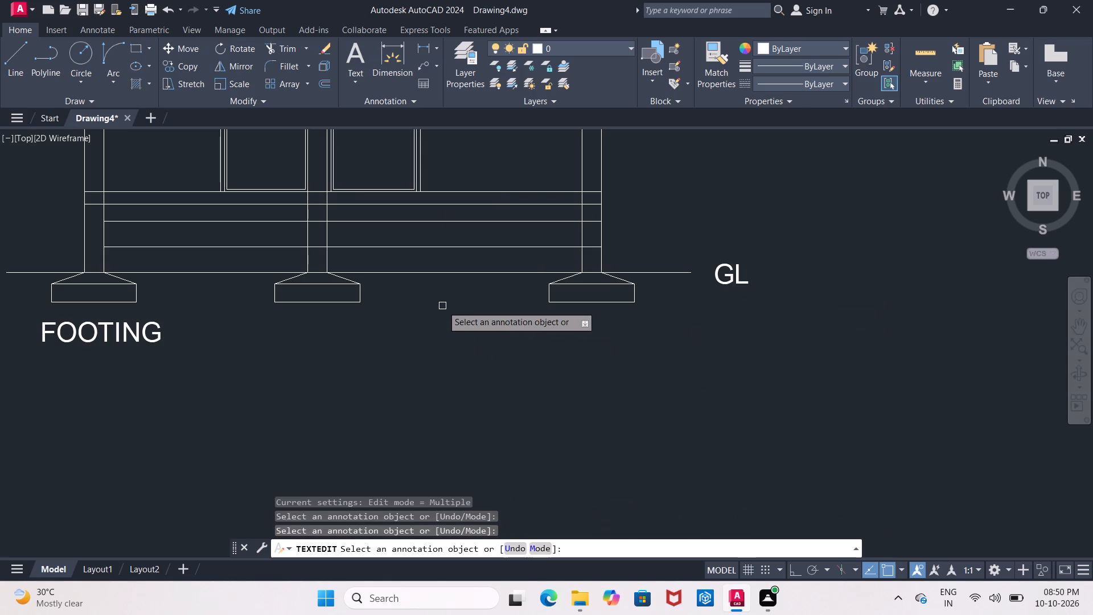
{"action": "key", "text": "Escape"}
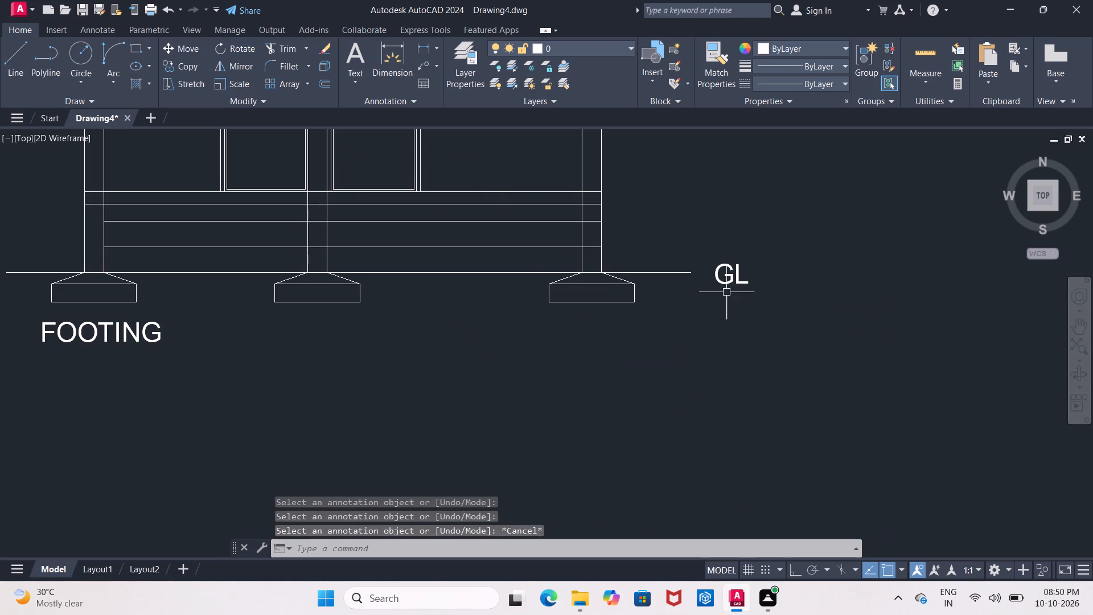
Copy the GL label below the ground line, onto the right column's base, and at three staggered spots across the plinth layers.
{"action": "left_click", "coordinate": [730, 278]}
{"action": "left_click", "coordinate": [184, 64]}
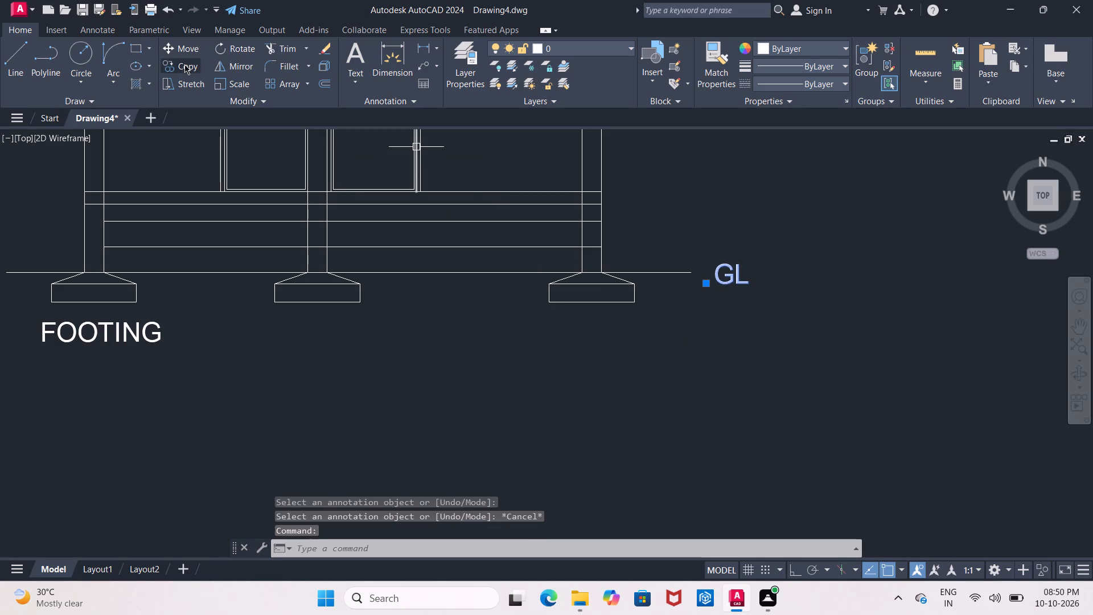
{"action": "left_click", "coordinate": [728, 281]}
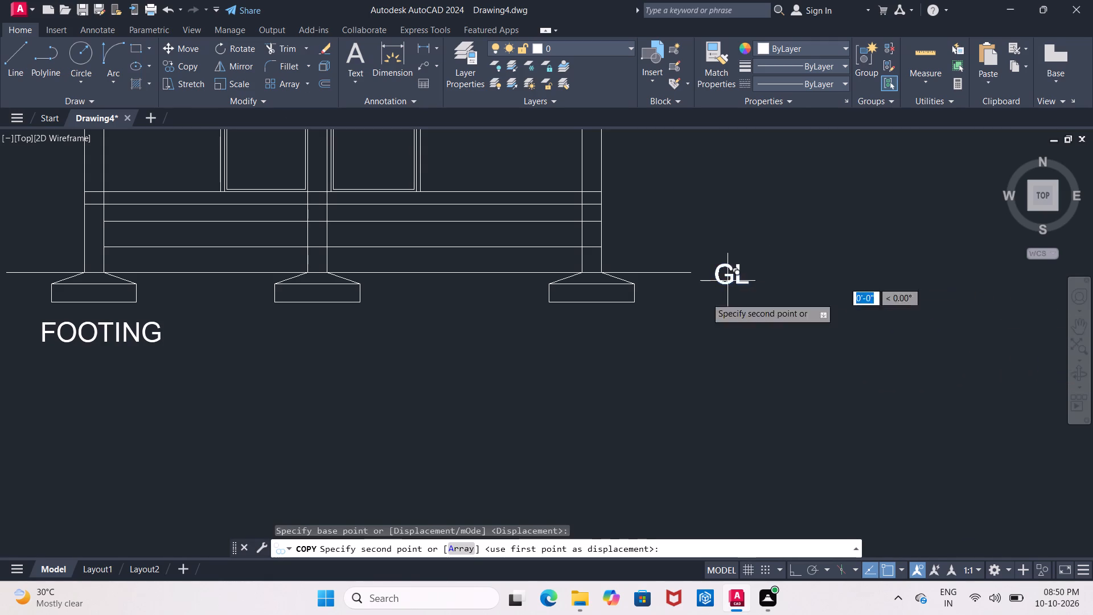
{"action": "left_click", "coordinate": [464, 306]}
{"action": "middle_click_drag", "start_coordinate": [519, 326], "coordinate": [521, 342]}
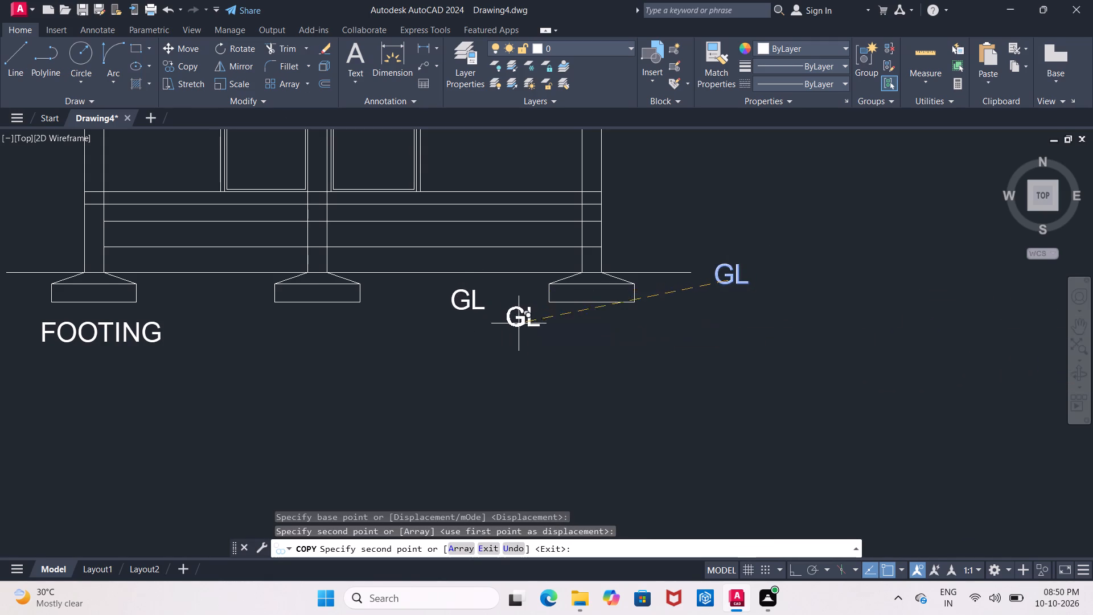
{"action": "middle_click_drag", "start_coordinate": [521, 342], "coordinate": [613, 429]}
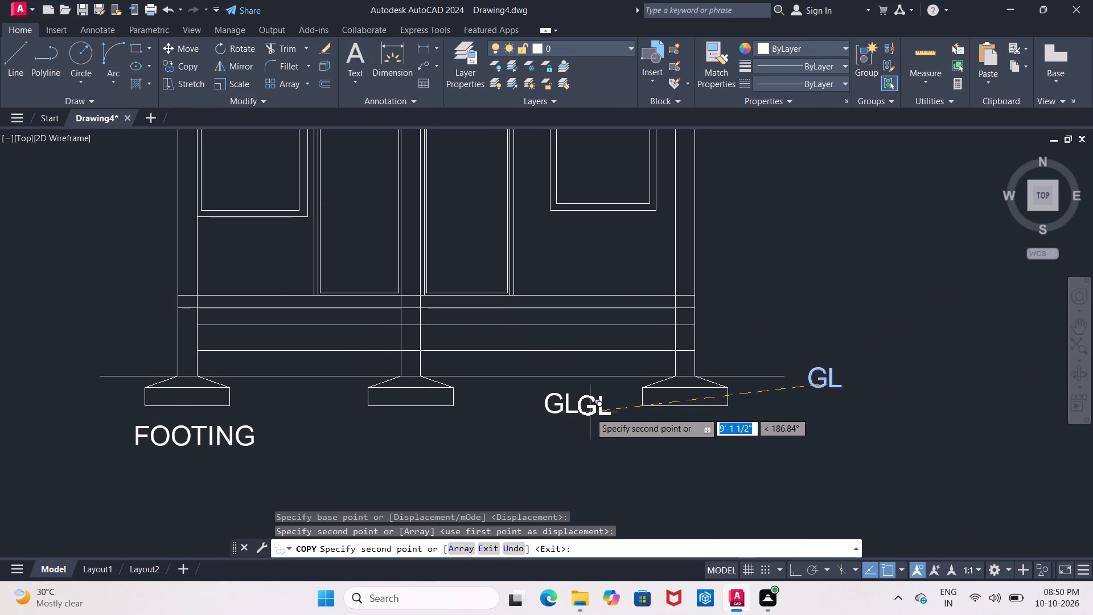
{"action": "left_click", "coordinate": [562, 345]}
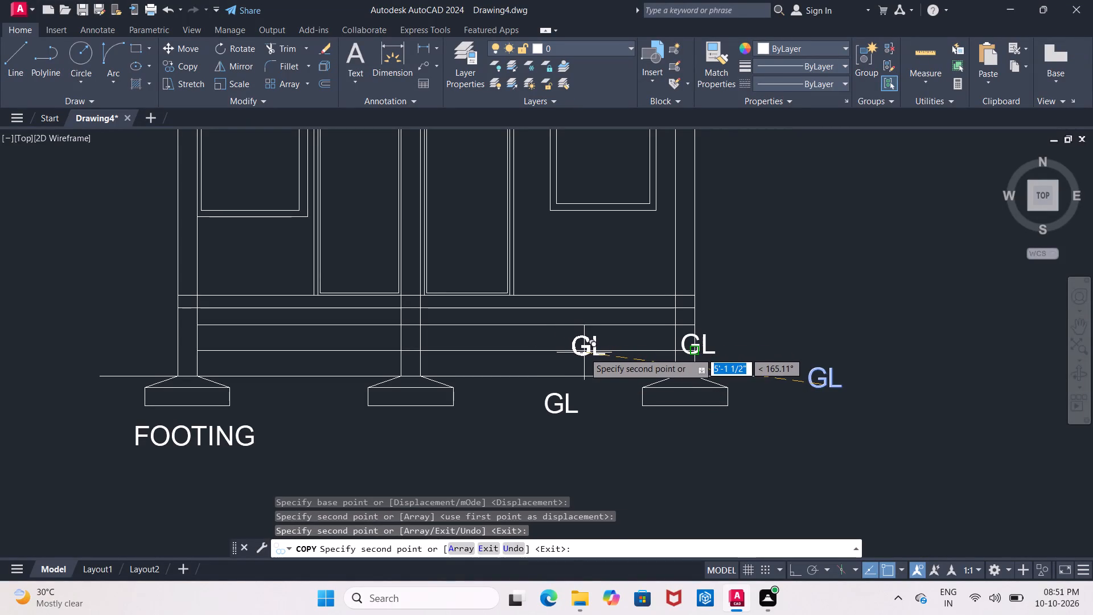
{"action": "left_click", "coordinate": [545, 341]}
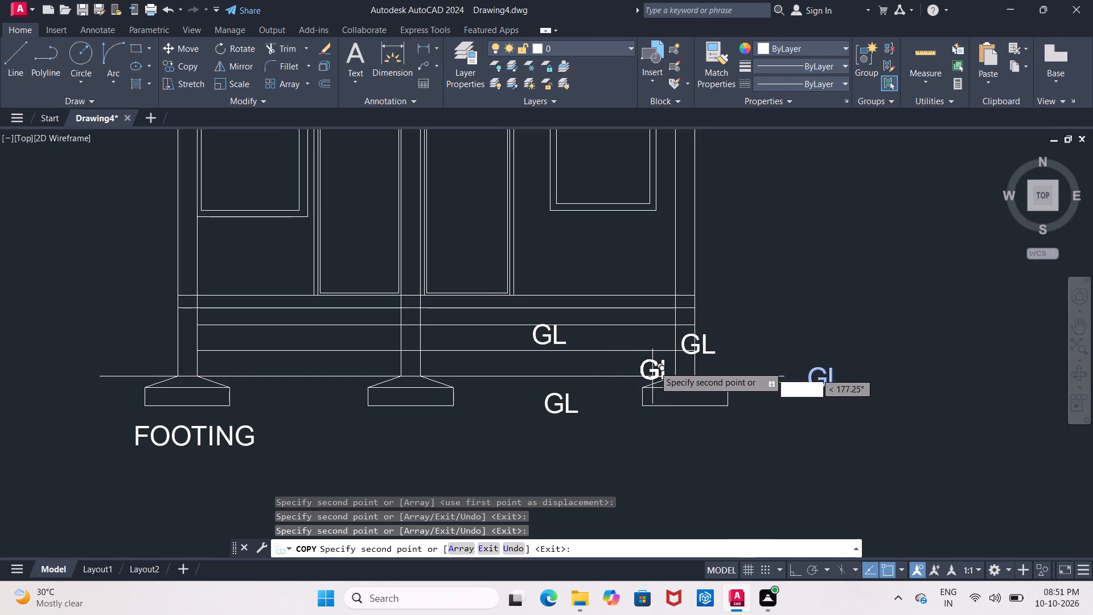
{"action": "scroll", "coordinate": [601, 302], "scroll_direction": "up", "scroll_amount": 1}
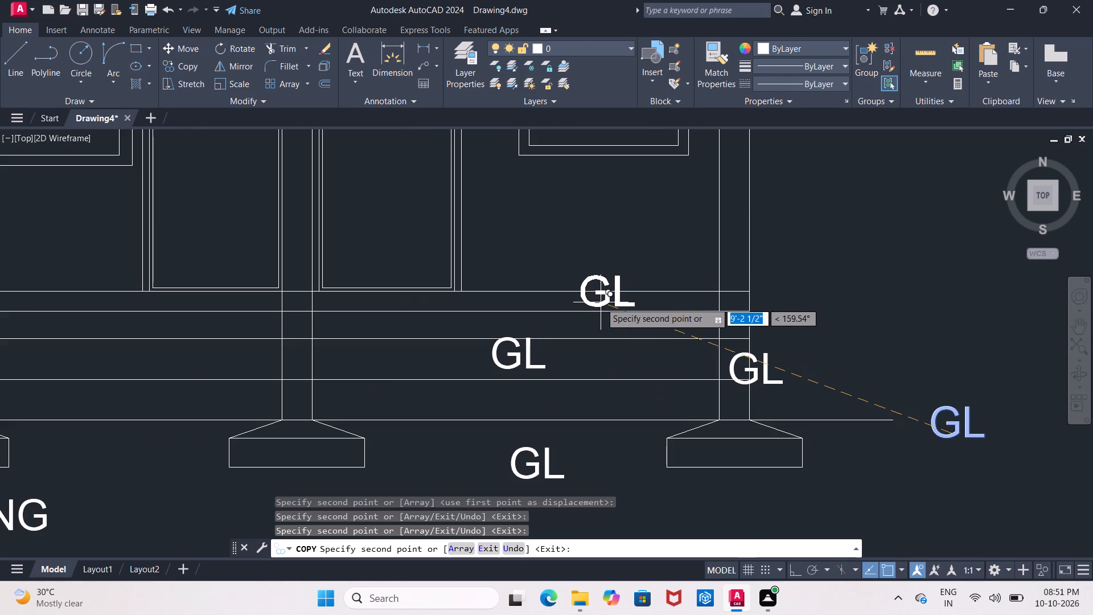
{"action": "scroll", "coordinate": [601, 302], "scroll_direction": "up", "scroll_amount": 1}
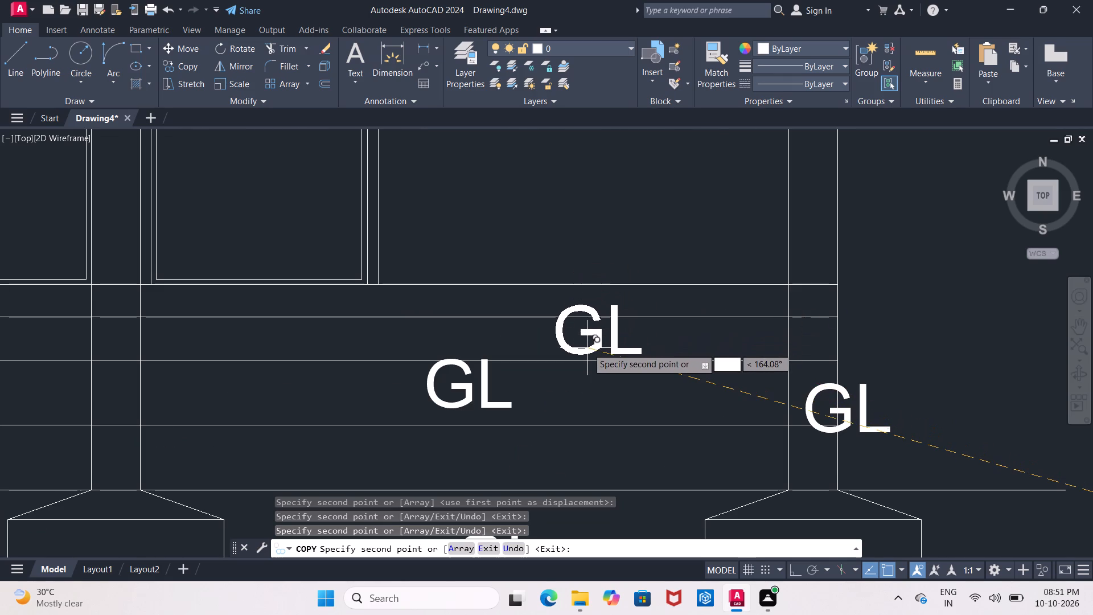
{"action": "left_click", "coordinate": [587, 348]}
{"action": "middle_click_drag", "start_coordinate": [605, 354], "coordinate": [588, 368]}
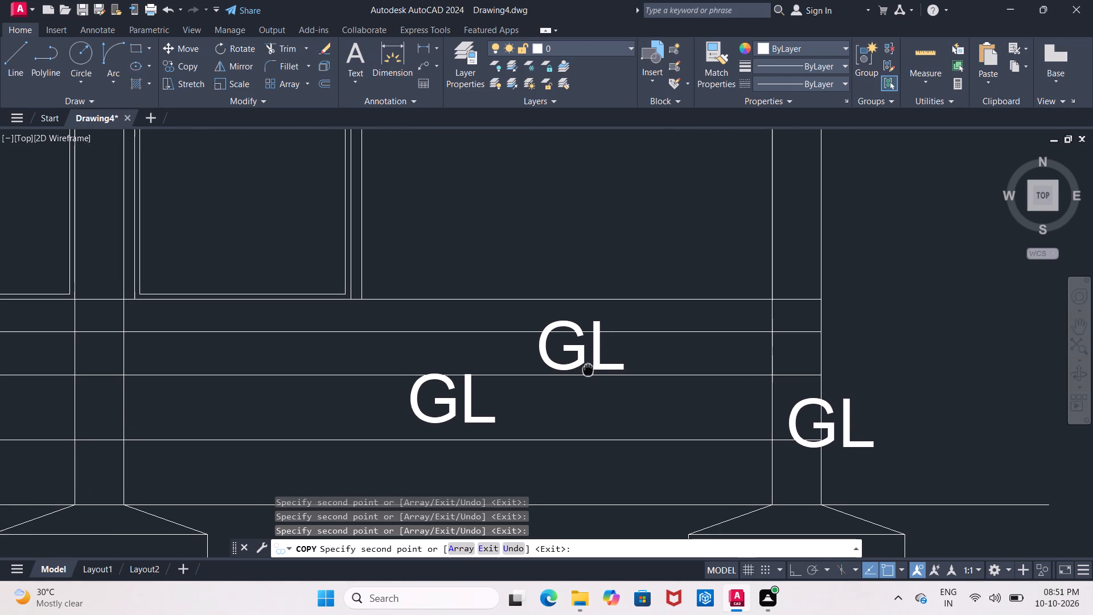
{"action": "middle_click_drag", "start_coordinate": [588, 368], "coordinate": [588, 369]}
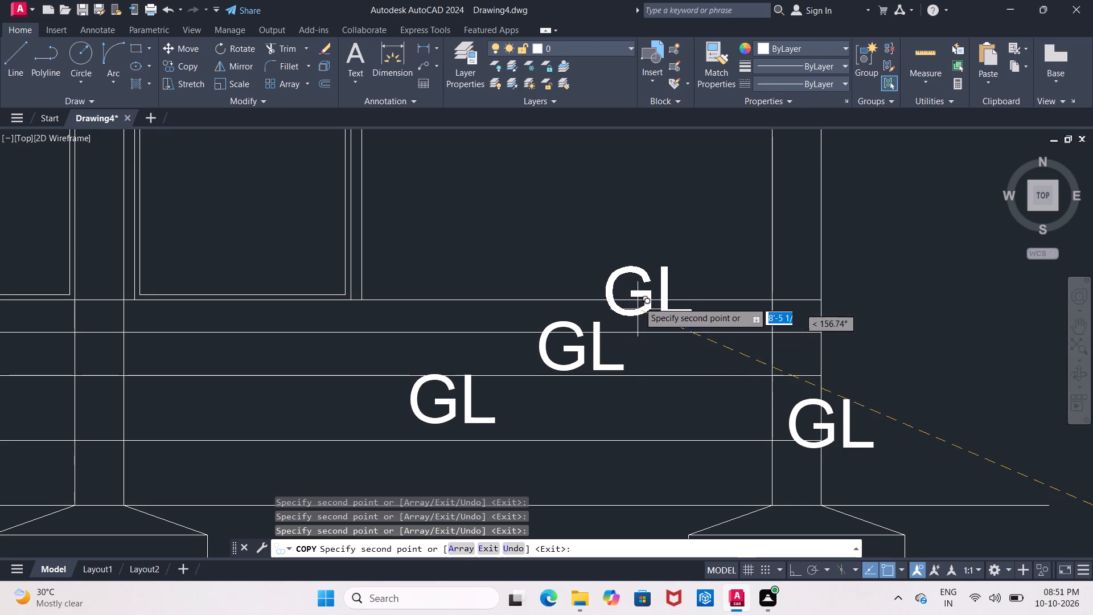
{"action": "left_click", "coordinate": [639, 288]}
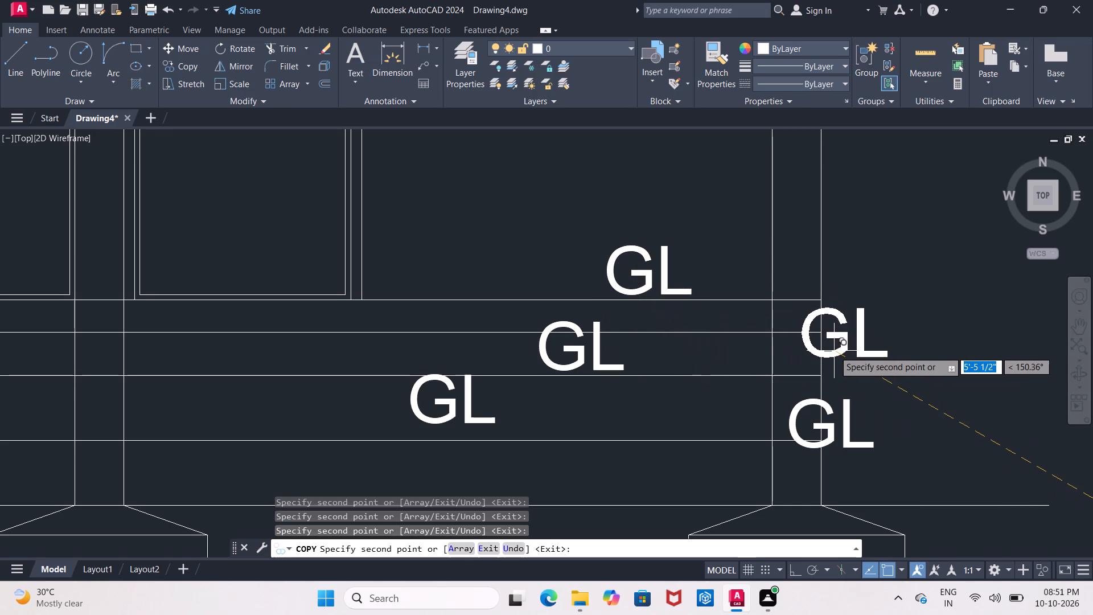
{"action": "key", "text": "Escape"}
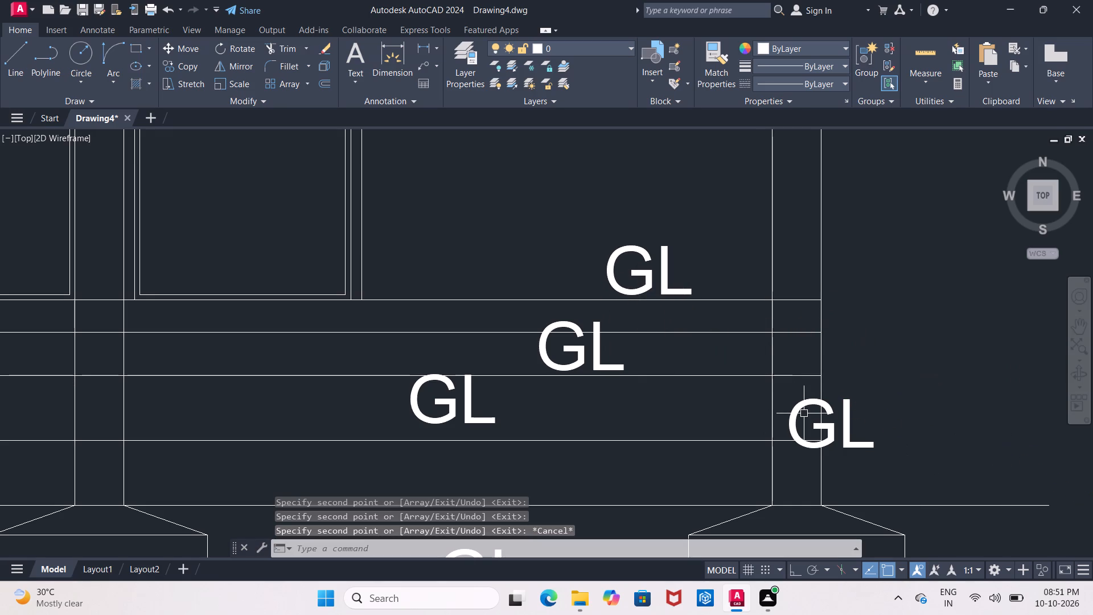
Delete the stray GL copy overlapping the base of the right column.
{"action": "left_click", "coordinate": [796, 433]}
{"action": "key", "text": "Delete"}
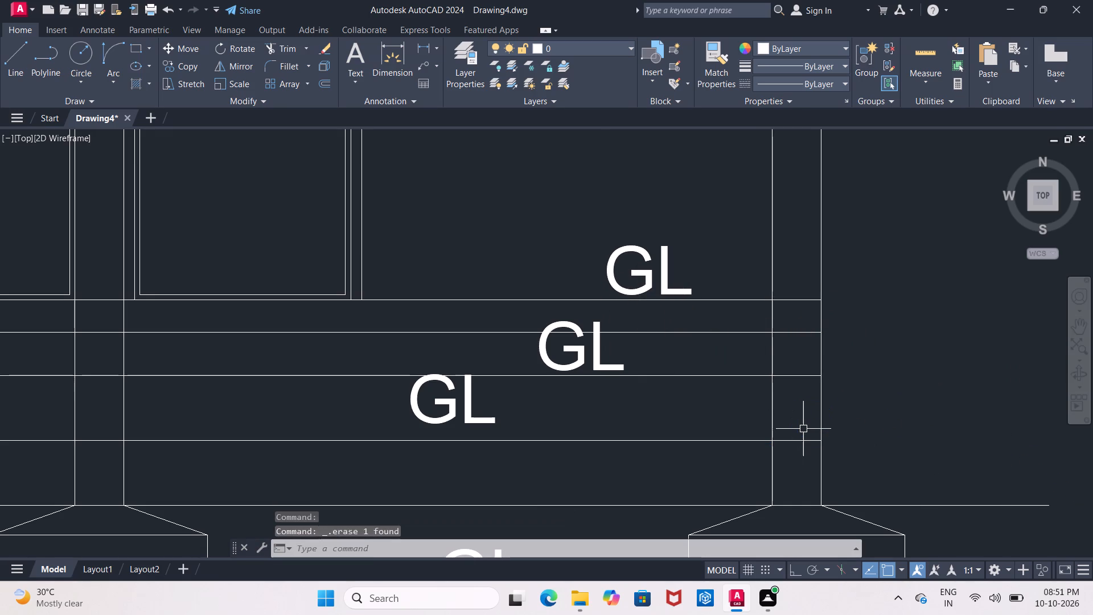
{"action": "scroll", "coordinate": [847, 497], "scroll_direction": "down", "scroll_amount": 2}
{"action": "middle_click_drag", "start_coordinate": [843, 387], "coordinate": [770, 276]}
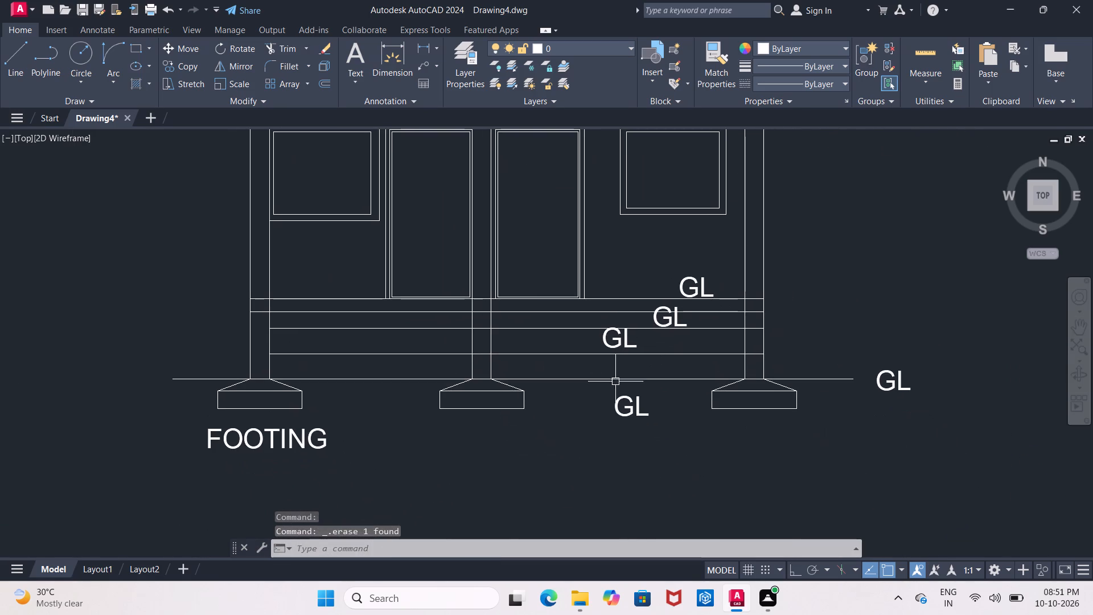
Change the GL label below the ground line, between the middle and right footings, to BOULDERS.
{"action": "double_click", "coordinate": [626, 412]}
{"action": "left_click", "coordinate": [626, 412]}
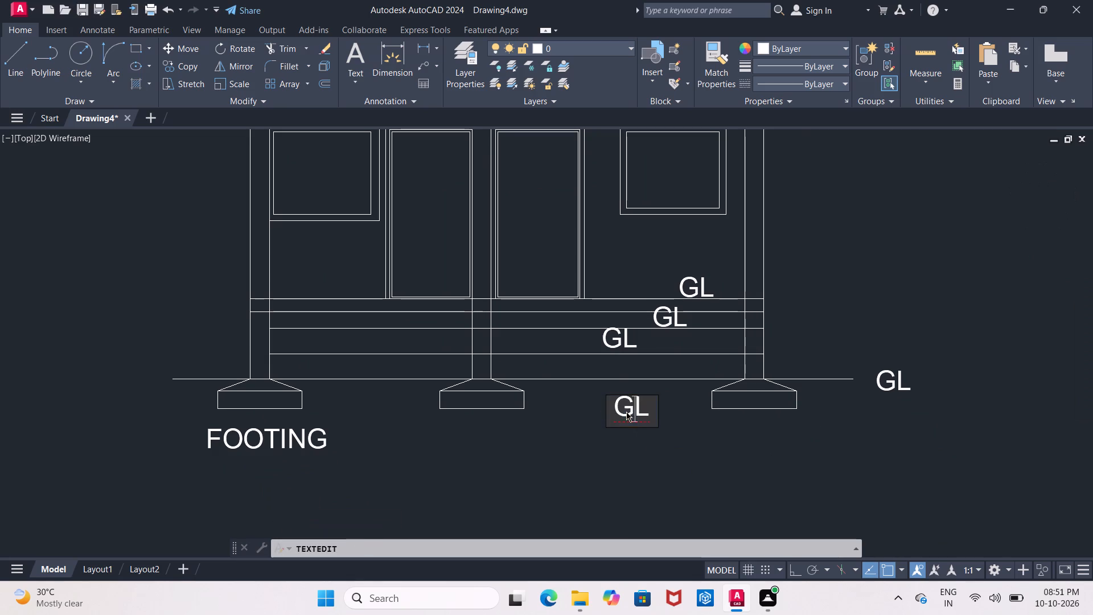
{"action": "left_click", "coordinate": [644, 409]}
{"action": "key", "text": "BackSpace"}
{"action": "key", "text": "BackSpace"}
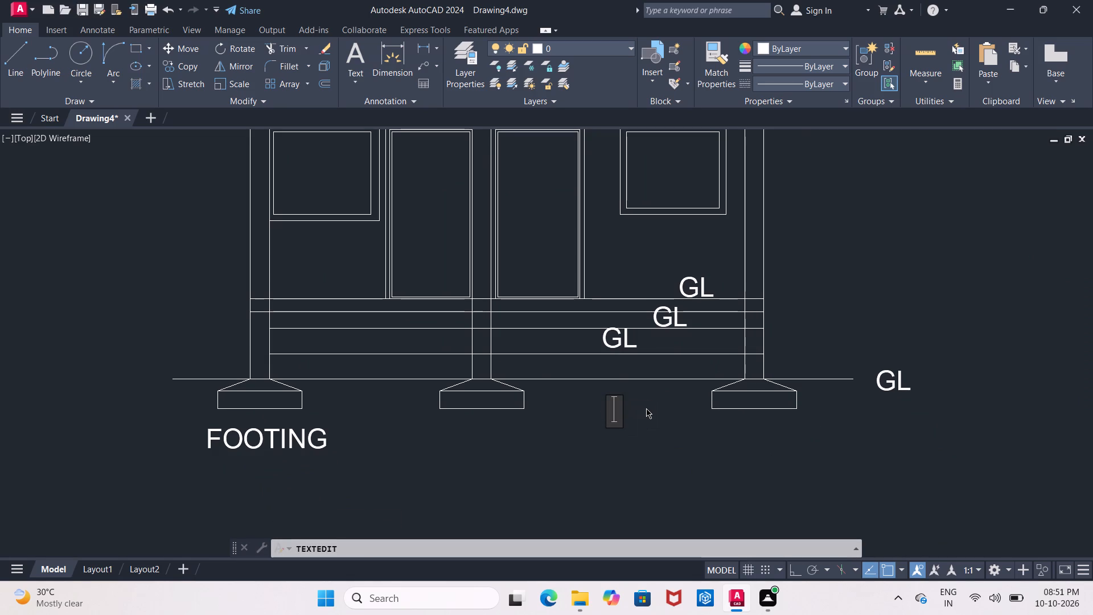
{"action": "type", "text": "BOUL"}
{"action": "type", "text": "DERS"}
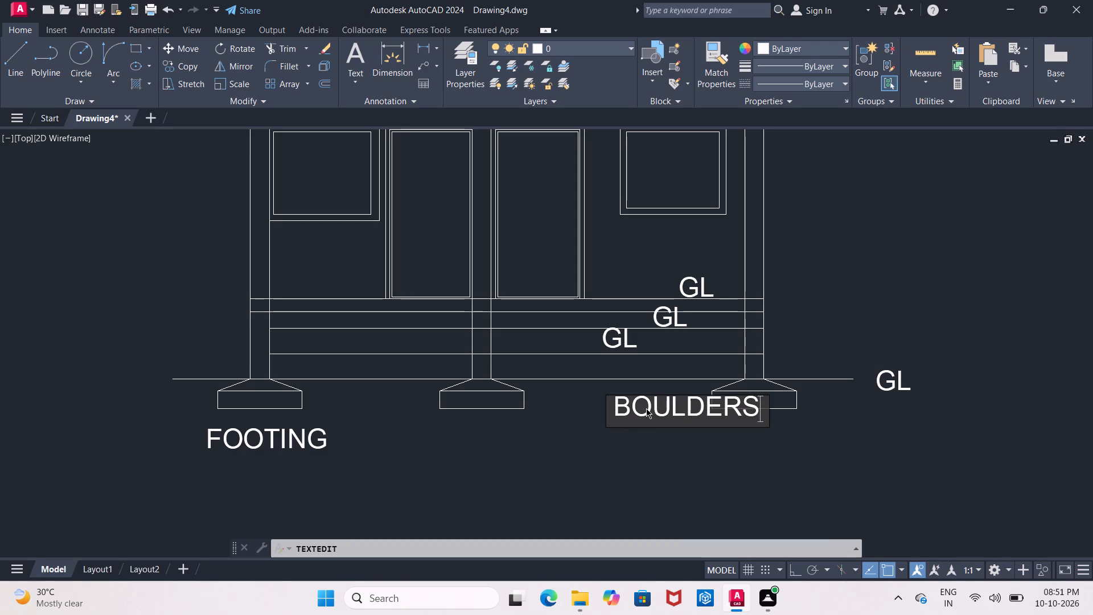
{"action": "left_click", "coordinate": [648, 458]}
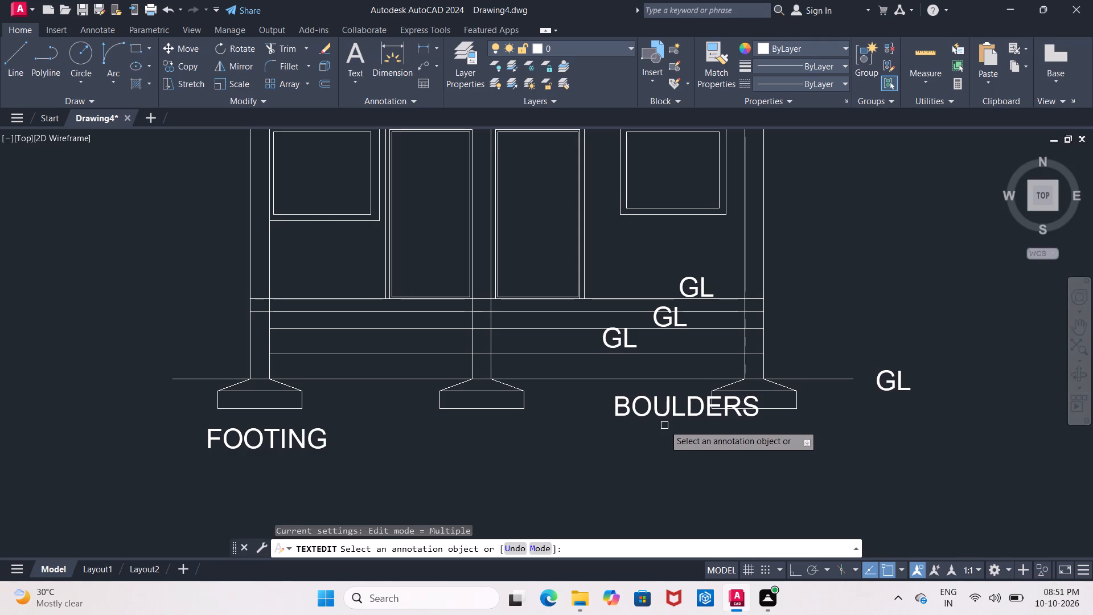
{"action": "left_click", "coordinate": [664, 413]}
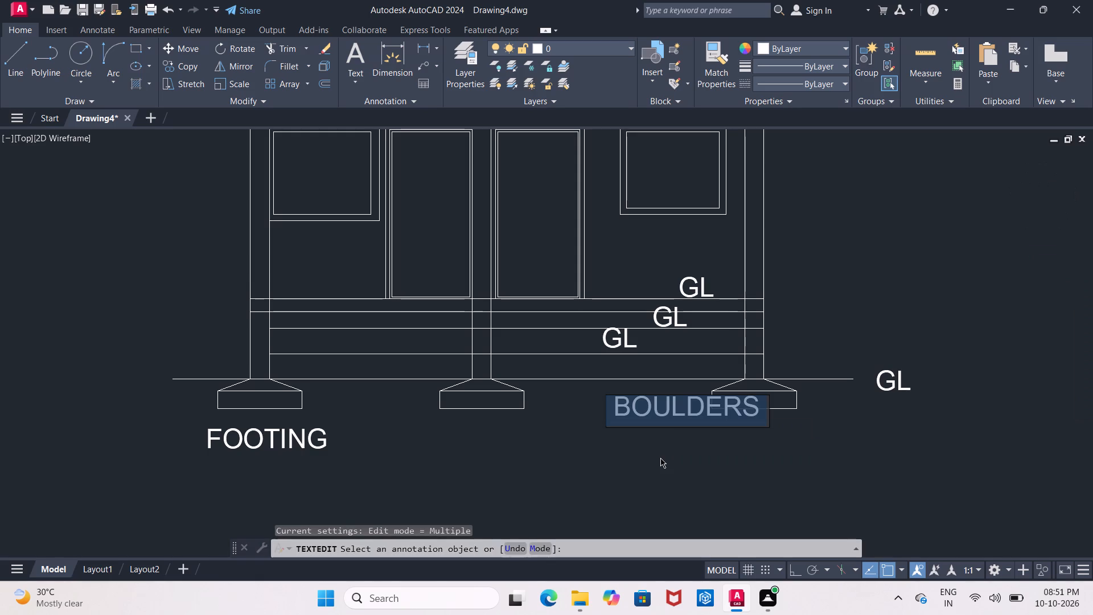
{"action": "key", "text": "Escape"}
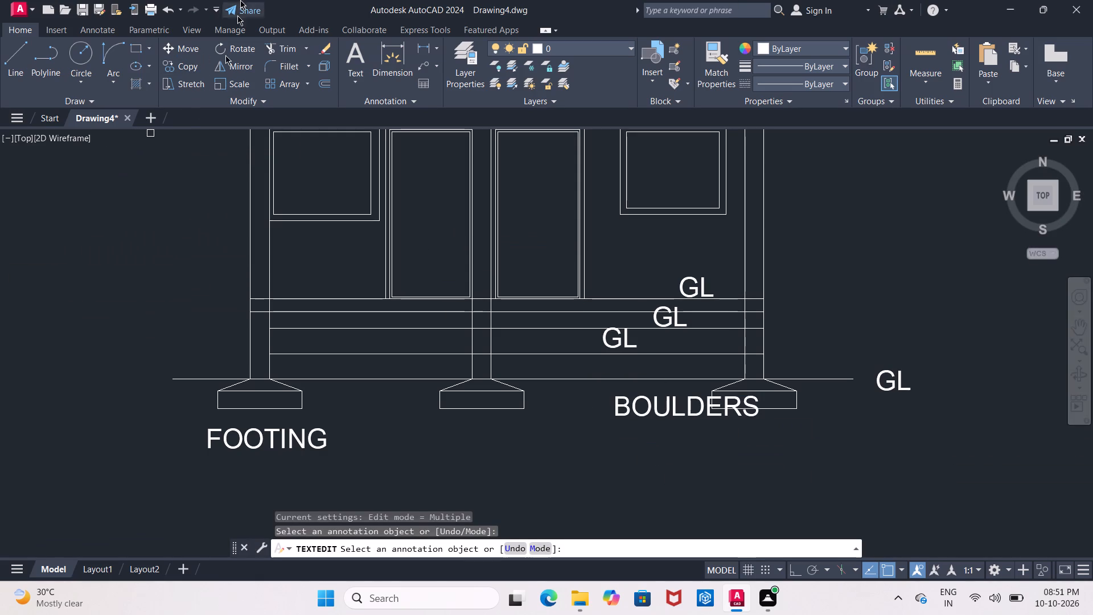
Move the BOULDERS label left so it sits between the middle and right footings, clear of both.
{"action": "left_click", "coordinate": [174, 49]}
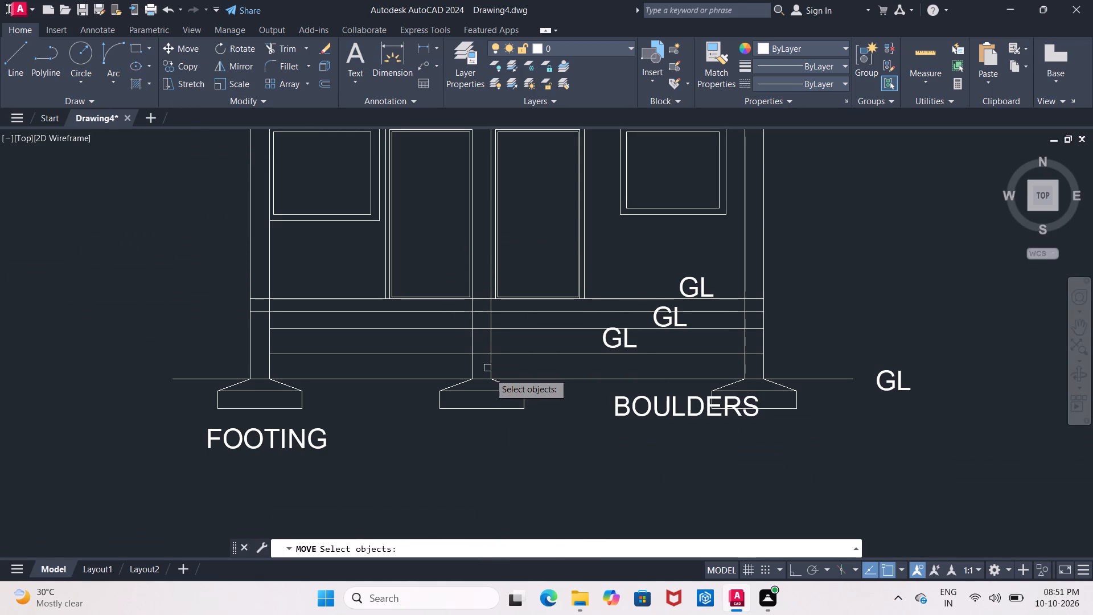
{"action": "left_click", "coordinate": [653, 411]}
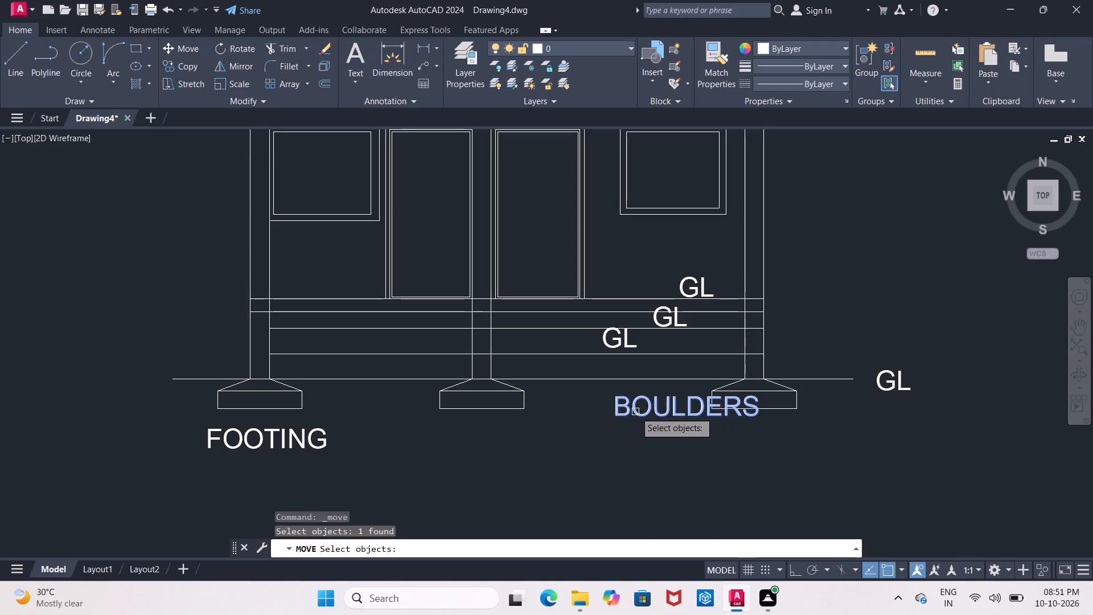
{"action": "key", "text": "Escape"}
{"action": "left_click", "coordinate": [654, 411]}
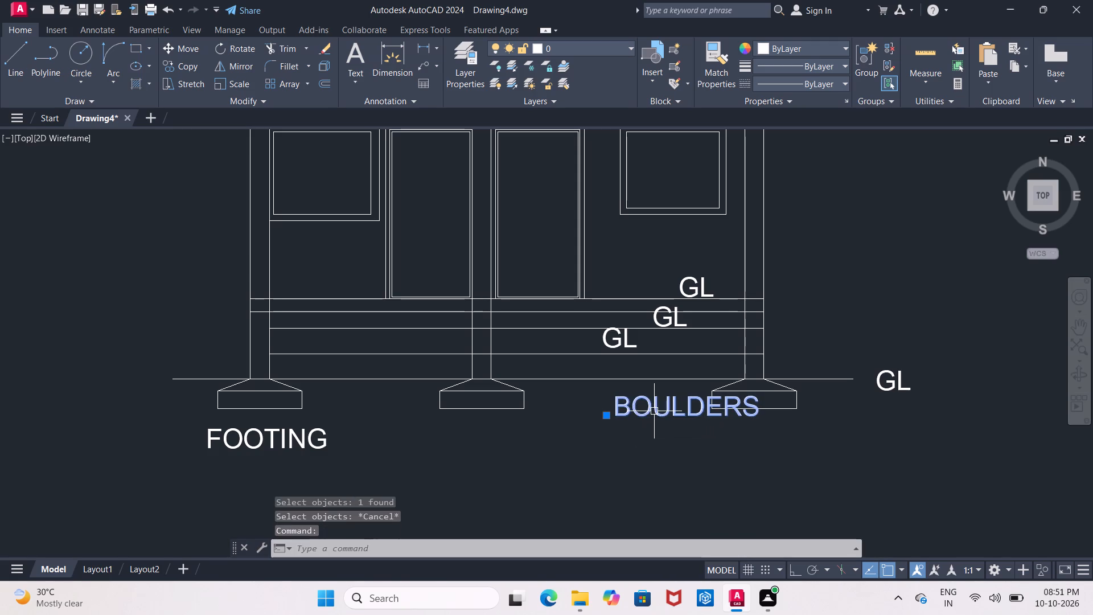
{"action": "left_click", "coordinate": [184, 56]}
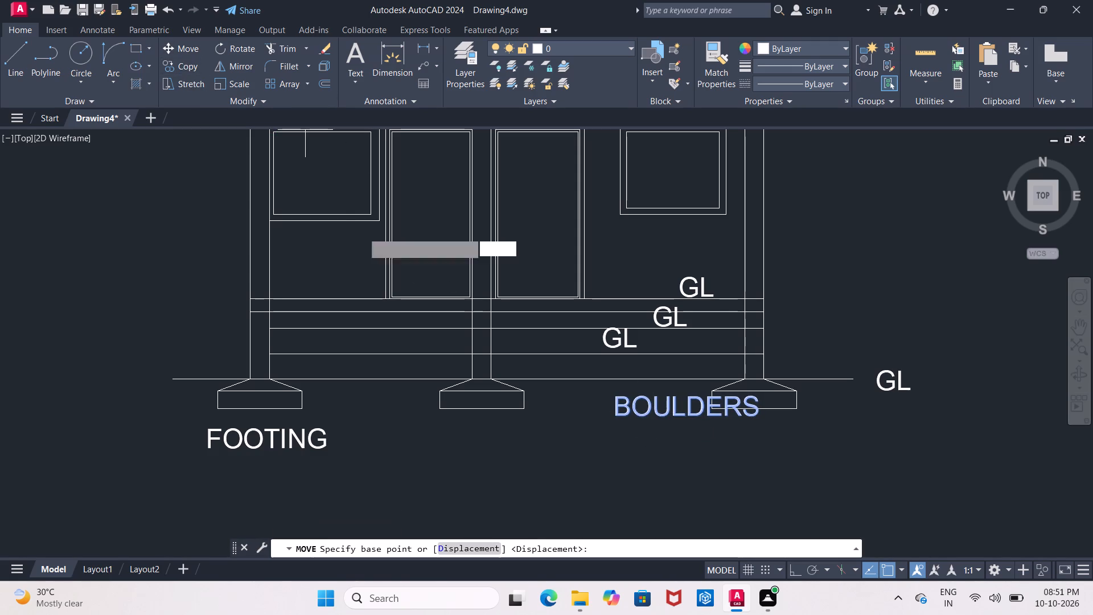
{"action": "left_click", "coordinate": [661, 415]}
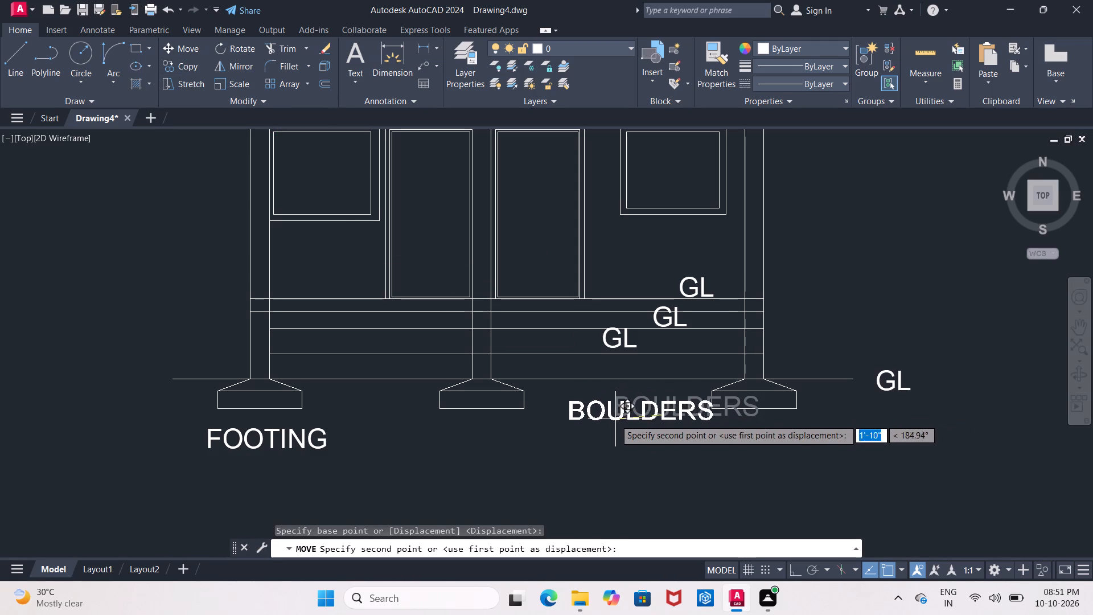
{"action": "left_click", "coordinate": [605, 421]}
Change the lowest of the three staggered GL labels in the plinth layers to SCREED CONCRETE.
{"action": "middle_click_drag", "start_coordinate": [609, 432], "coordinate": [573, 470]}
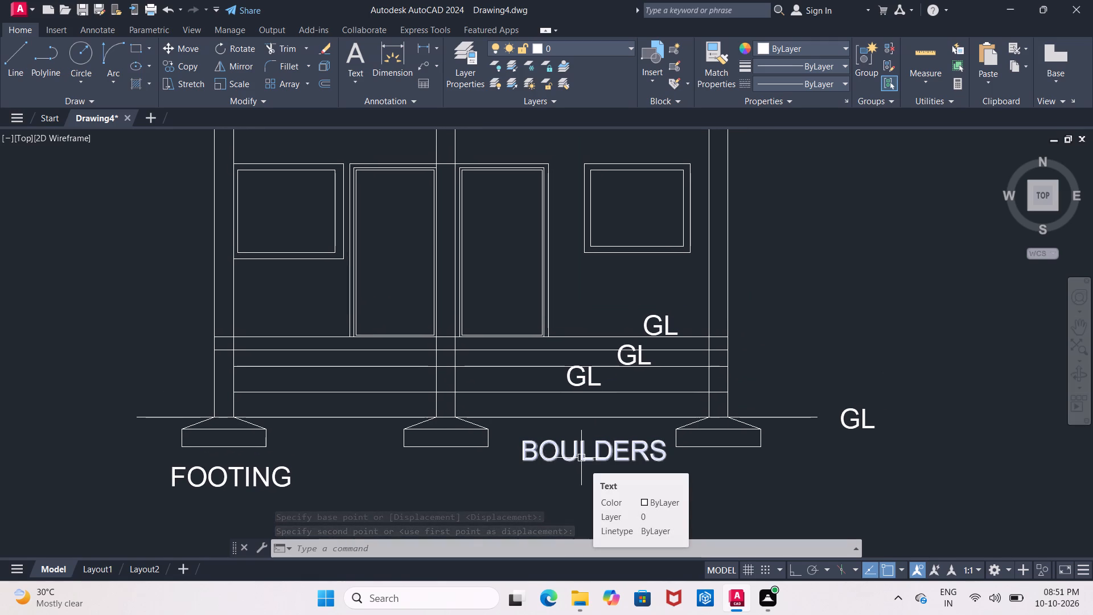
{"action": "scroll", "coordinate": [599, 430], "scroll_direction": "up", "scroll_amount": 2}
{"action": "middle_click_drag", "start_coordinate": [598, 416], "coordinate": [591, 430]}
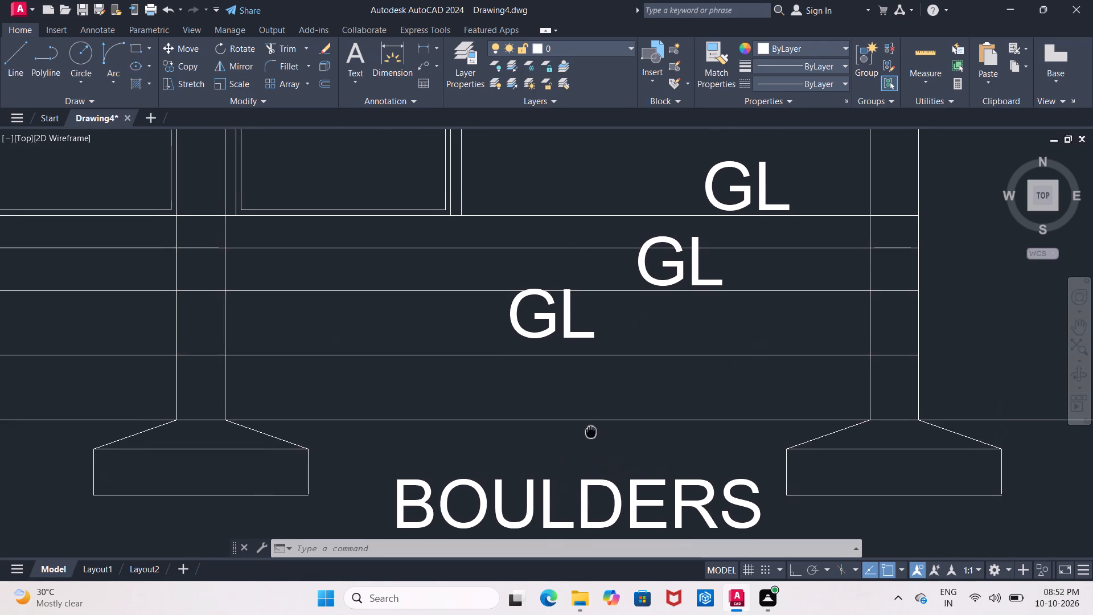
{"action": "left_click", "coordinate": [532, 323]}
{"action": "left_click", "coordinate": [532, 323]}
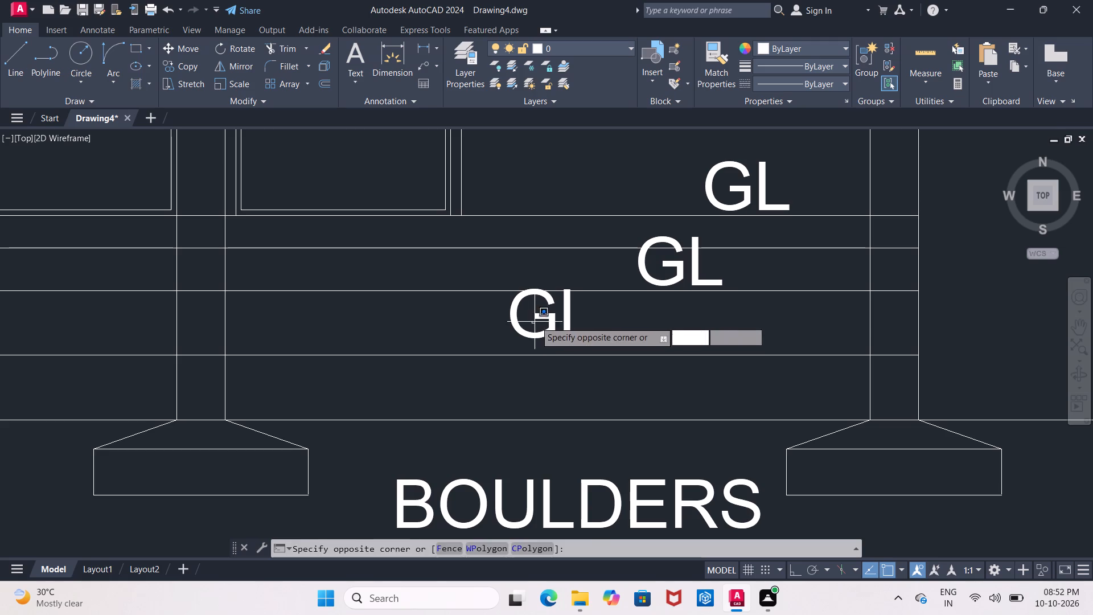
{"action": "double_click", "coordinate": [536, 321]}
{"action": "left_click", "coordinate": [544, 319]}
{"action": "left_click", "coordinate": [555, 316]}
{"action": "left_click", "coordinate": [552, 317]}
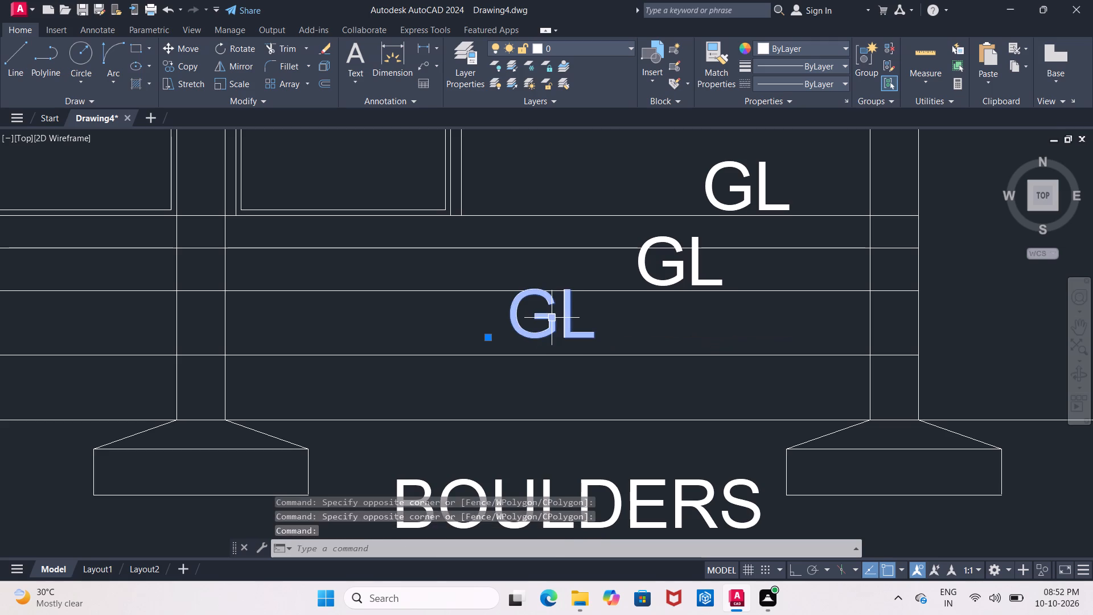
{"action": "left_click", "coordinate": [552, 318]}
{"action": "left_click", "coordinate": [552, 318]}
{"action": "left_click", "coordinate": [553, 318]}
{"action": "left_click", "coordinate": [576, 322]}
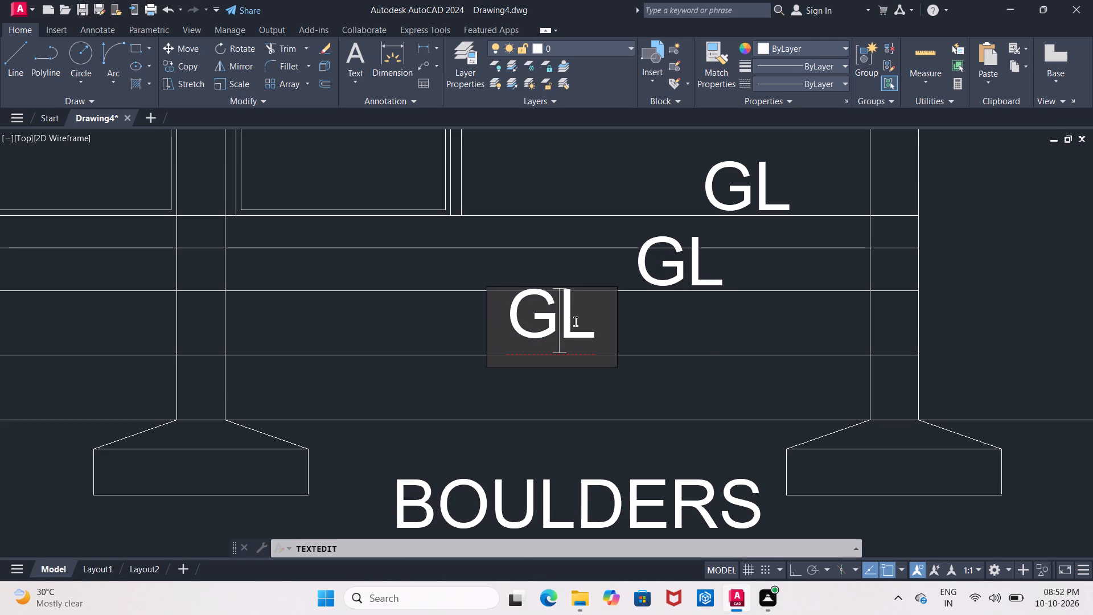
{"action": "key", "text": "Right"}
{"action": "key", "text": "BackSpace"}
{"action": "key", "text": "BackSpace"}
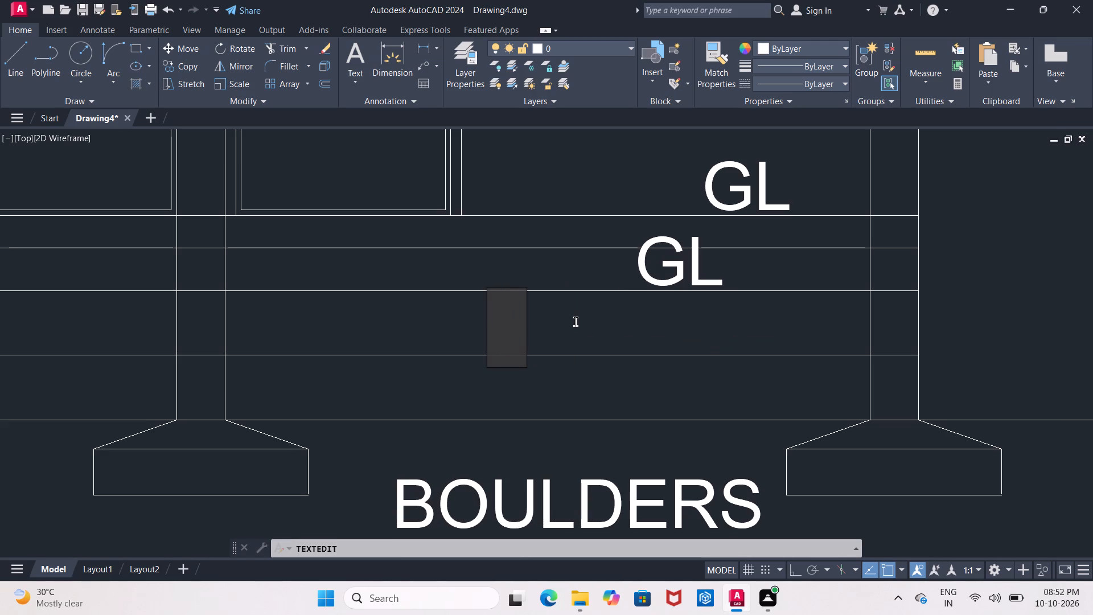
{"action": "key", "text": "s"}
{"action": "type", "text": "CREED"}
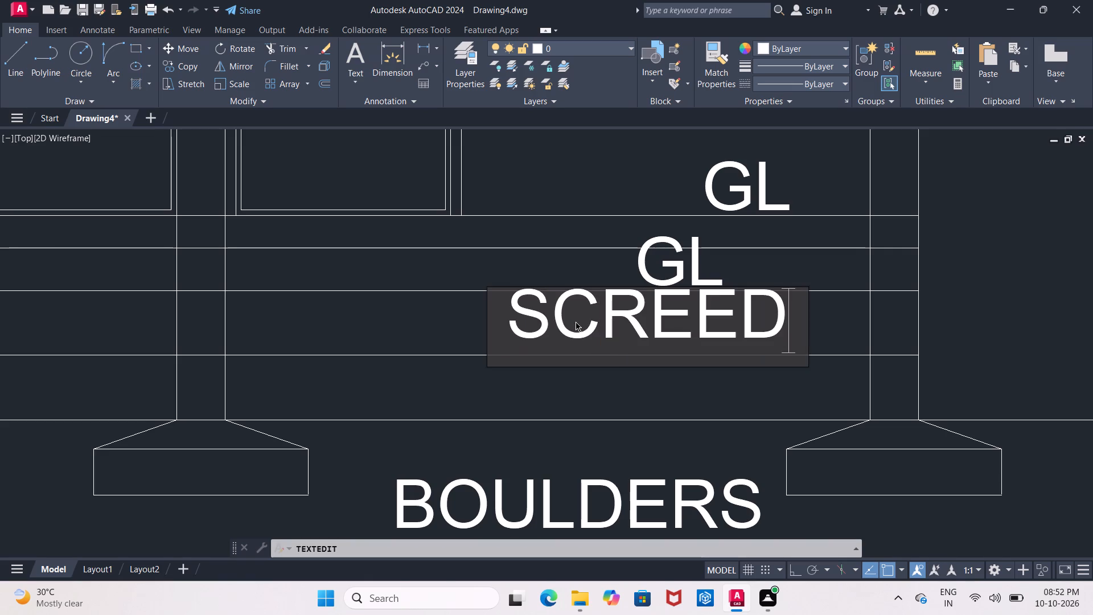
{"action": "key", "text": "space"}
{"action": "type", "text": "CO"}
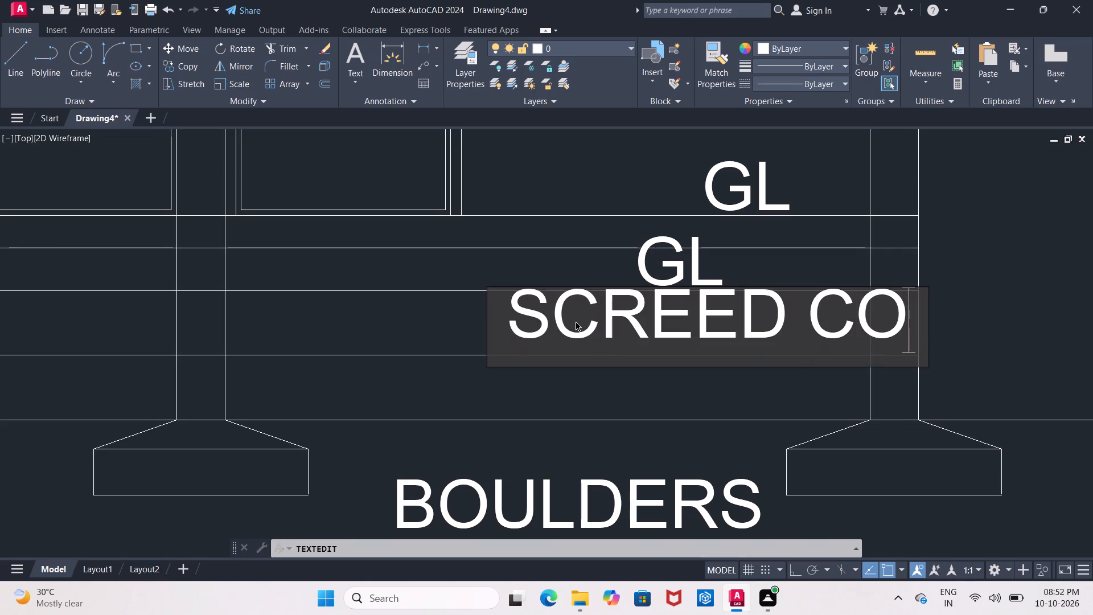
{"action": "type", "text": "NCRETE"}
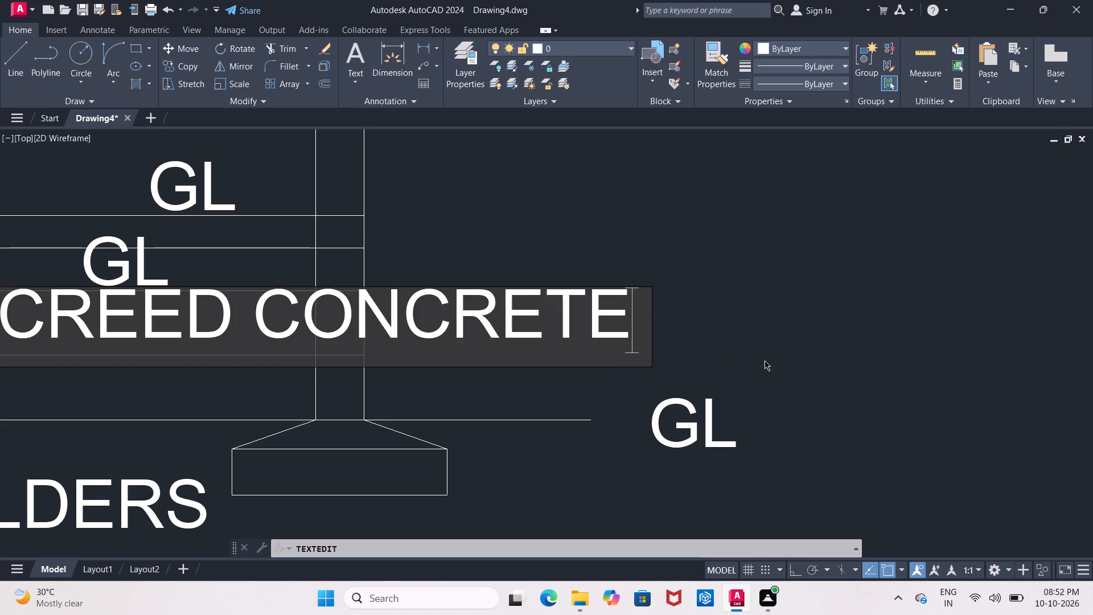
{"action": "left_click", "coordinate": [766, 361]}
{"action": "key", "text": "Escape"}
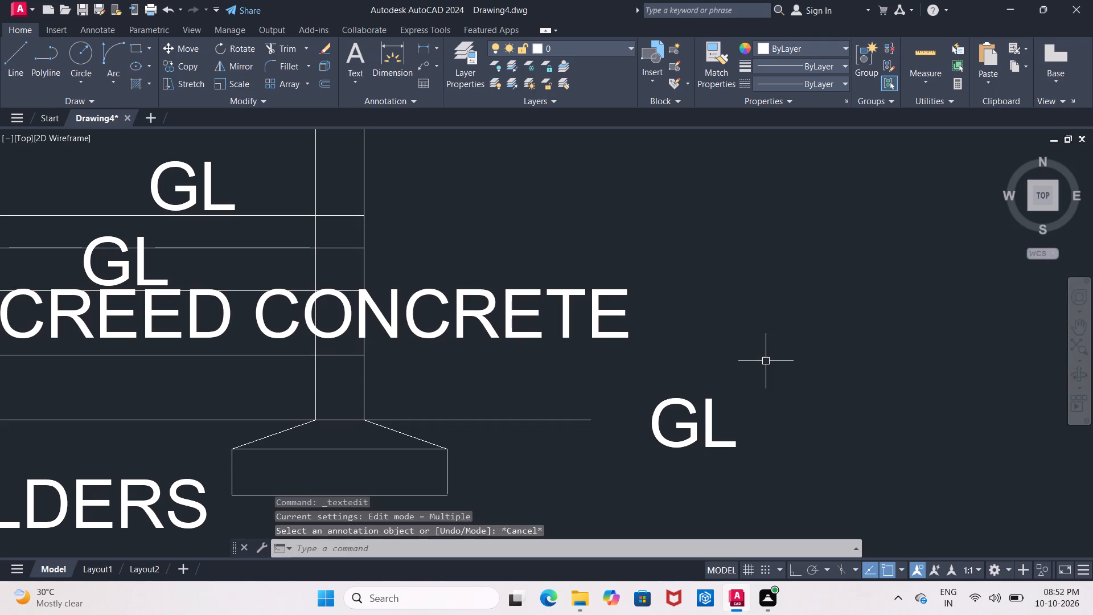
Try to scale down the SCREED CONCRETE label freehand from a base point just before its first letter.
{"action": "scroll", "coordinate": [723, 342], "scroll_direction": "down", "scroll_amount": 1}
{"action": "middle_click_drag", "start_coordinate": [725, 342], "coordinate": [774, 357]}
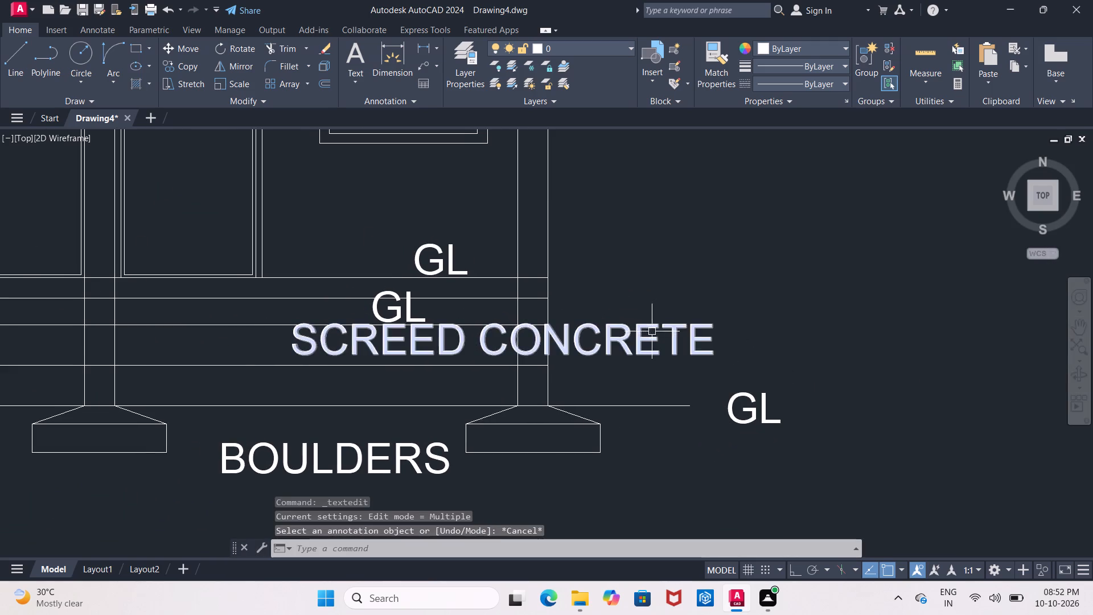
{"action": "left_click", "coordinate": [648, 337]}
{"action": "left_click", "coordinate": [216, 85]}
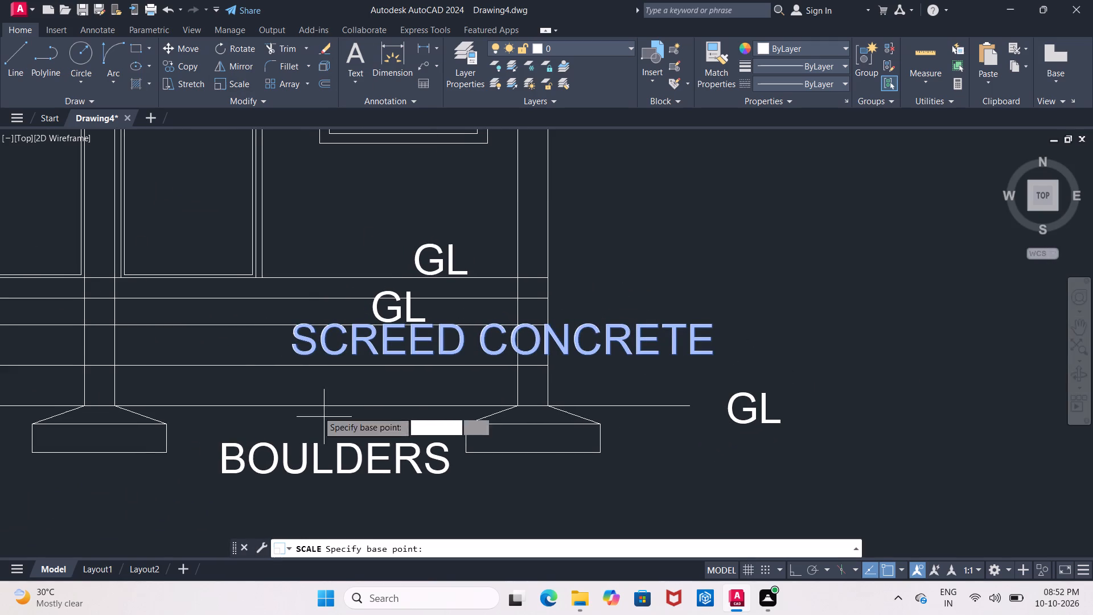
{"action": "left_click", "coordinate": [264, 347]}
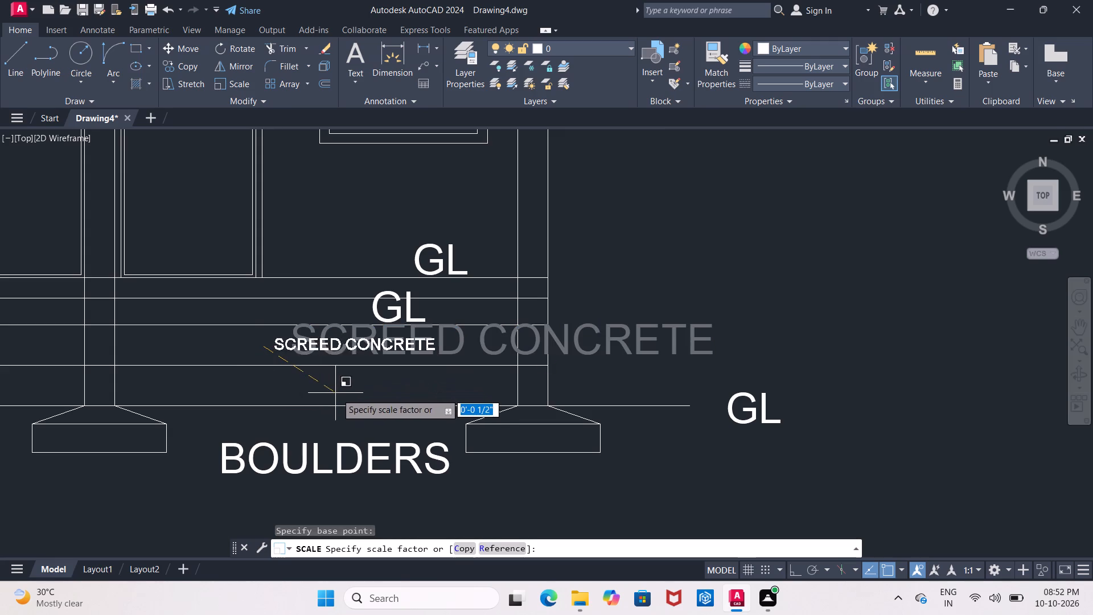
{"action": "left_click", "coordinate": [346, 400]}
Move the SCREED CONCRETE label out of the plinth layers to the right of the right column, above the ground-line GL label.
{"action": "middle_click_drag", "start_coordinate": [416, 367], "coordinate": [409, 364]}
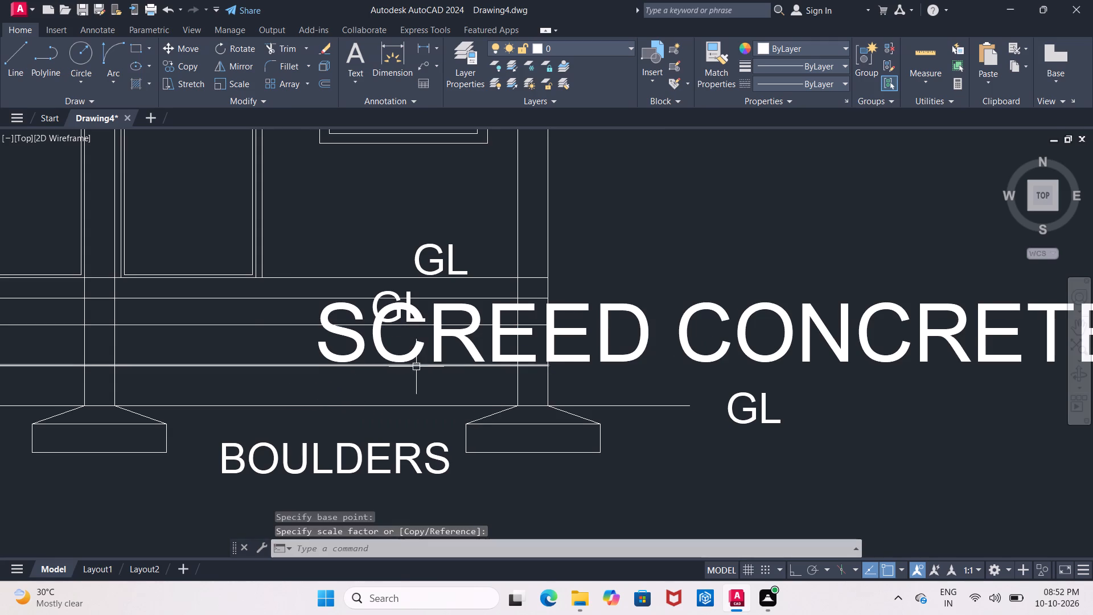
{"action": "middle_click_drag", "start_coordinate": [409, 364], "coordinate": [360, 348]}
{"action": "scroll", "coordinate": [403, 339], "scroll_direction": "down", "scroll_amount": 2}
{"action": "left_click", "coordinate": [409, 334]}
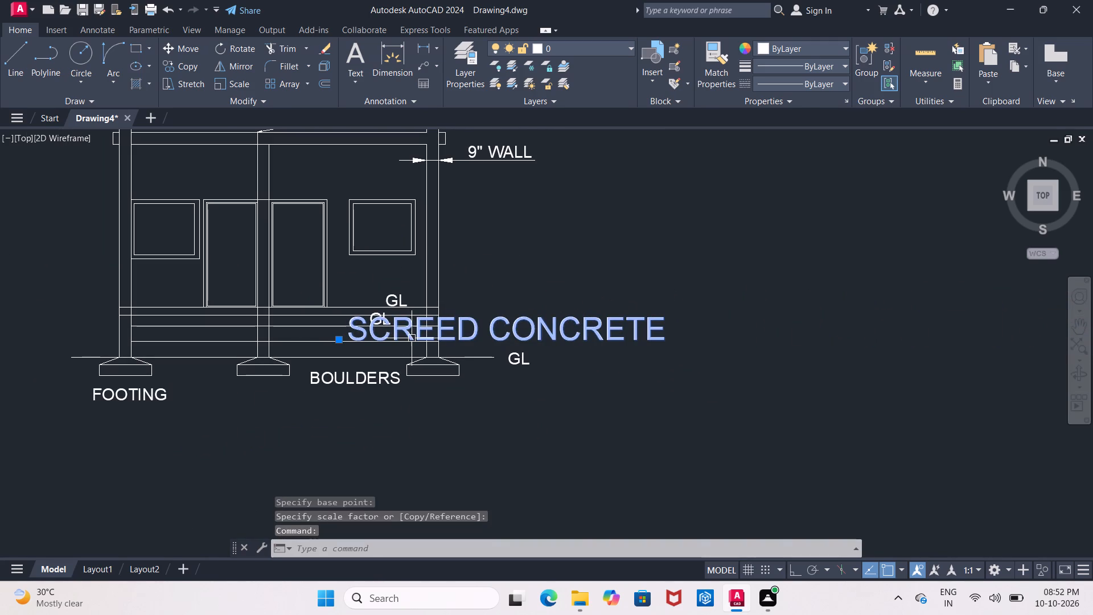
{"action": "left_click_drag", "start_coordinate": [406, 336], "coordinate": [459, 335]}
{"action": "left_click_drag", "start_coordinate": [465, 331], "coordinate": [519, 329]}
{"action": "left_click_drag", "start_coordinate": [509, 333], "coordinate": [576, 329]}
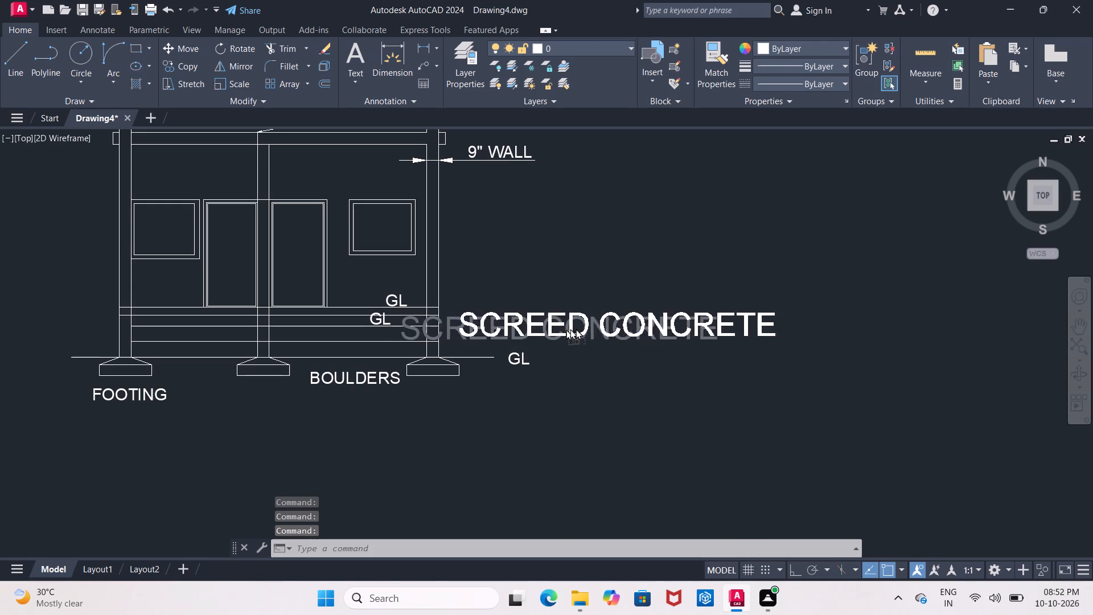
{"action": "left_click_drag", "start_coordinate": [576, 329], "coordinate": [580, 329]}
{"action": "left_click_drag", "start_coordinate": [578, 327], "coordinate": [624, 319]}
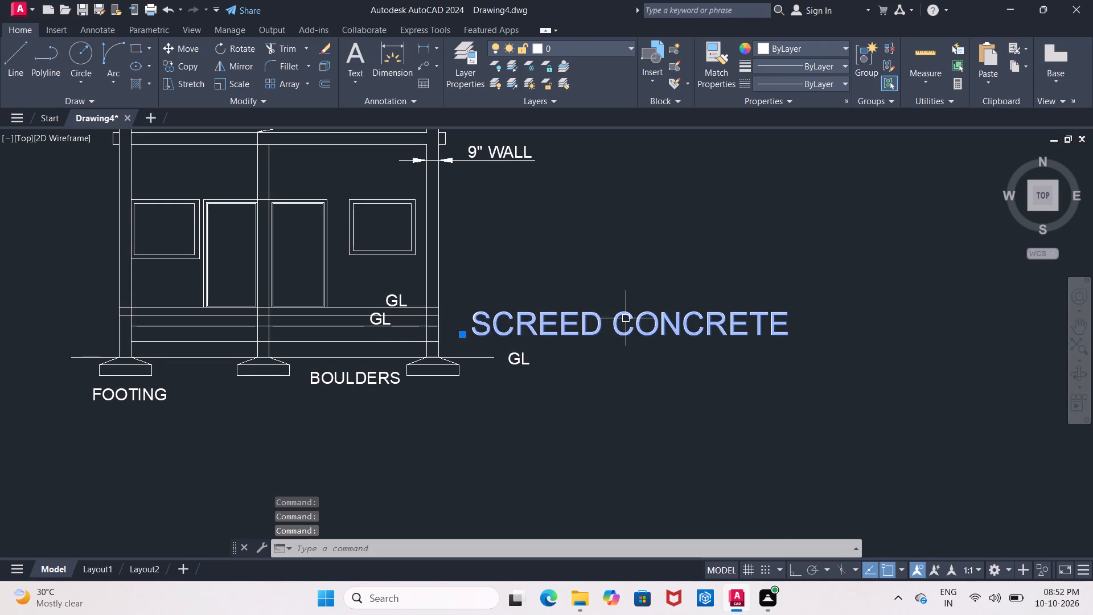
Scale the SCREED CONCRETE label down from its left end until its lettering is smaller than the GL labels.
{"action": "middle_click_drag", "start_coordinate": [602, 301], "coordinate": [523, 286]}
{"action": "scroll", "coordinate": [560, 293], "scroll_direction": "up", "scroll_amount": 1}
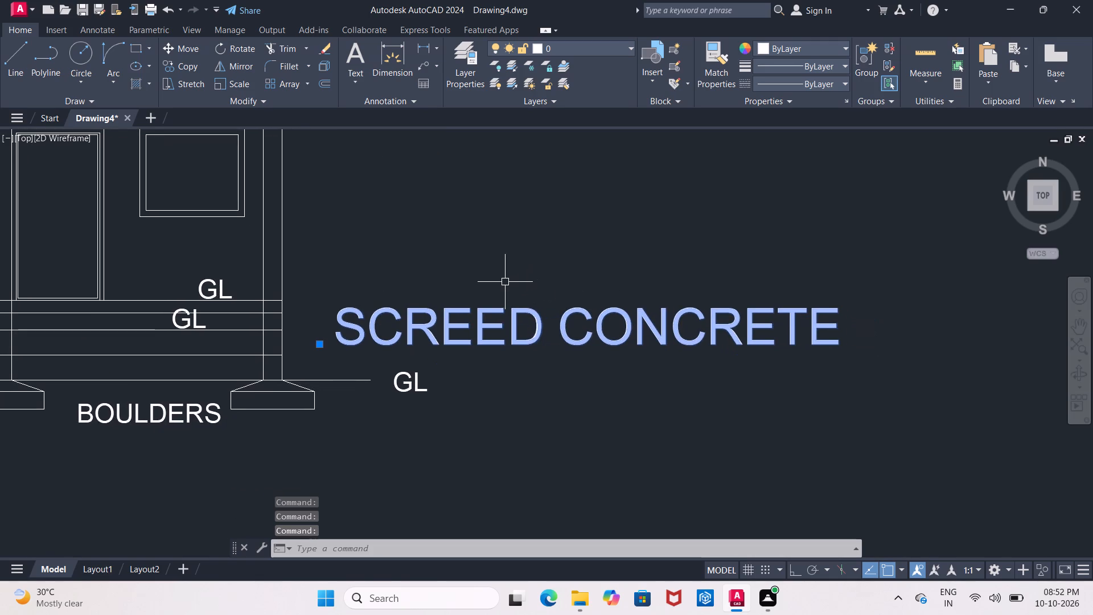
{"action": "key", "text": "Escape"}
{"action": "left_click", "coordinate": [421, 320]}
{"action": "left_click", "coordinate": [418, 331]}
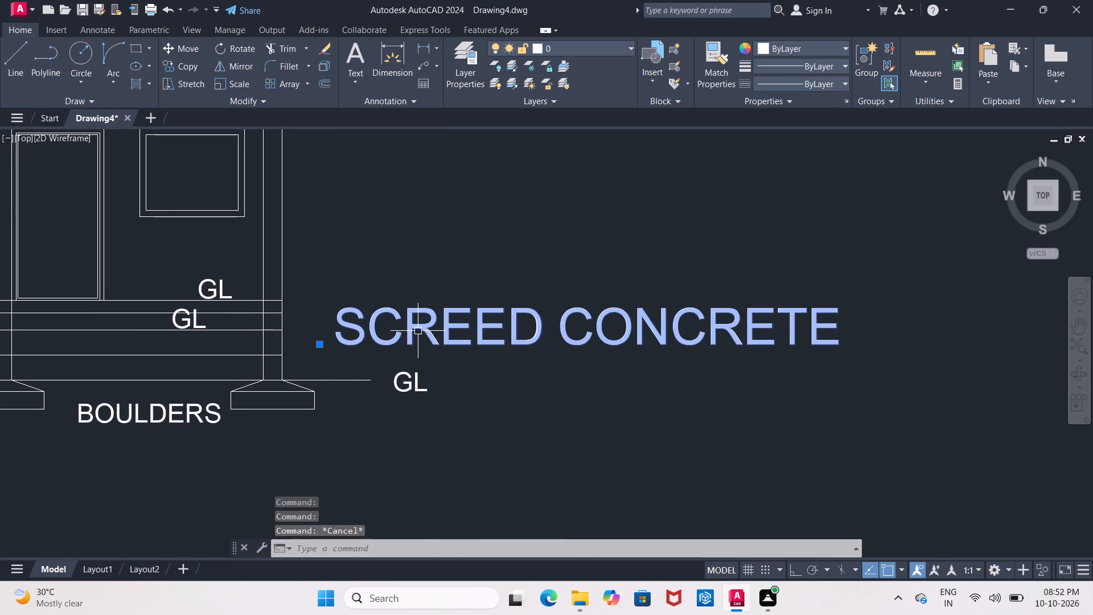
{"action": "left_click", "coordinate": [229, 88]}
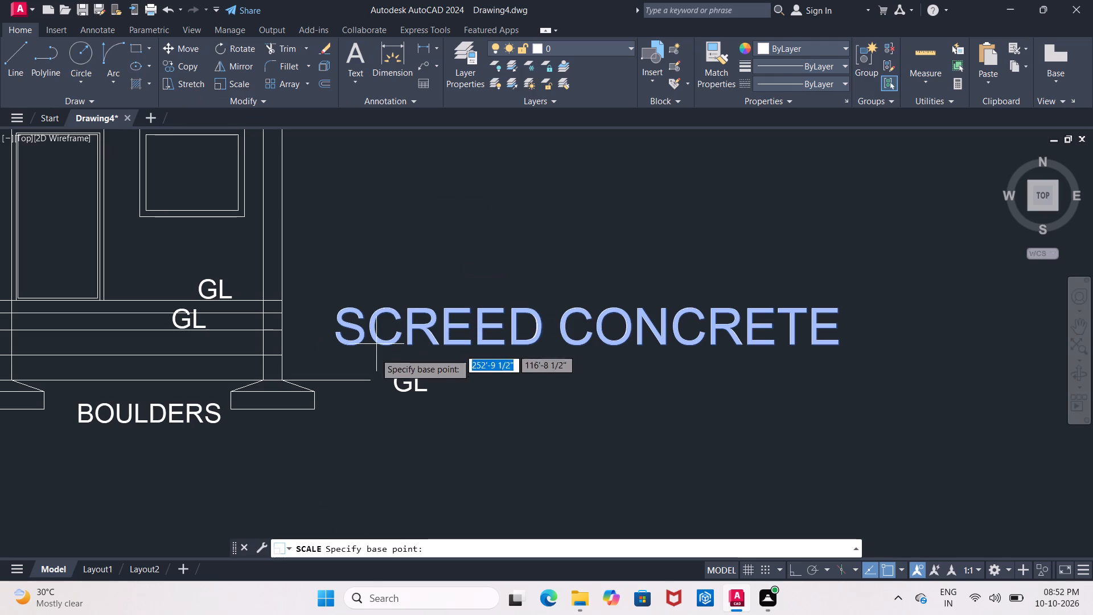
{"action": "left_click", "coordinate": [357, 346]}
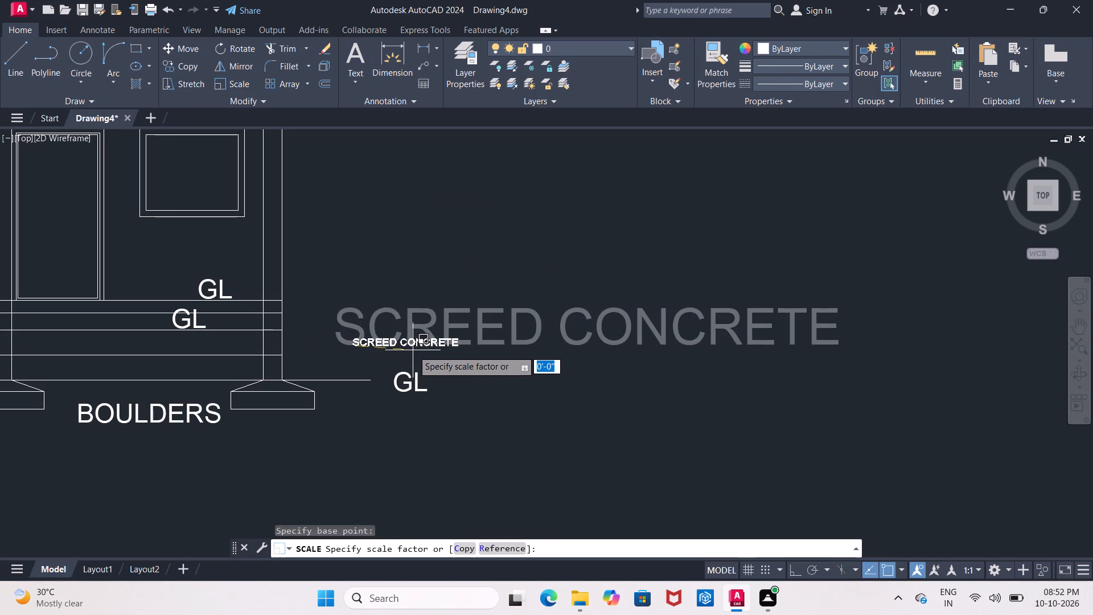
{"action": "left_click", "coordinate": [425, 348]}
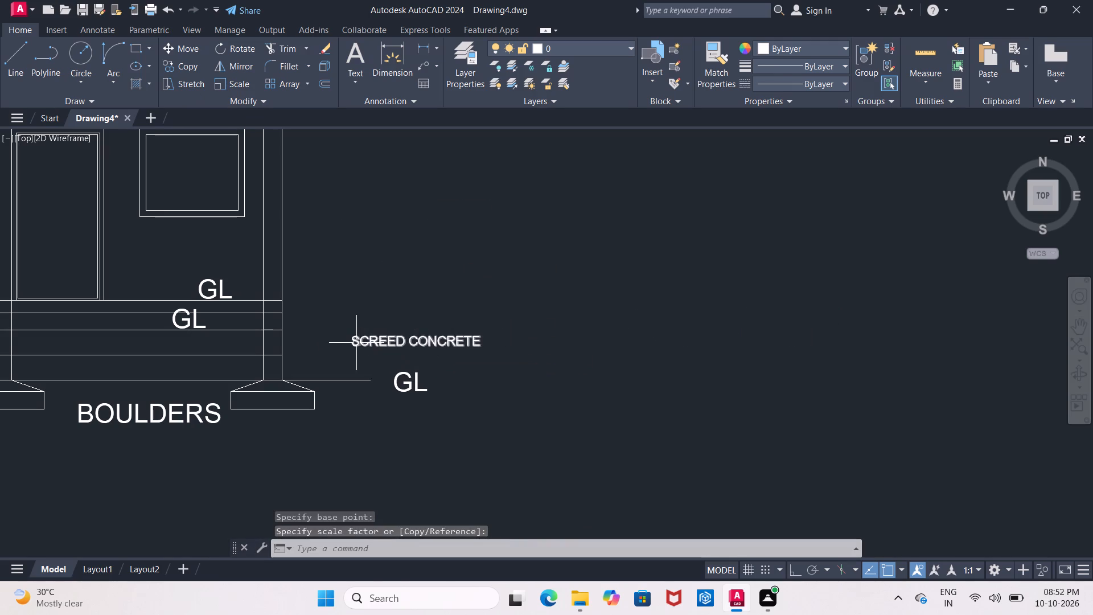
Move the SCREED CONCRETE label back into the third plinth layer from the top, between the middle and right columns.
{"action": "left_click", "coordinate": [370, 338]}
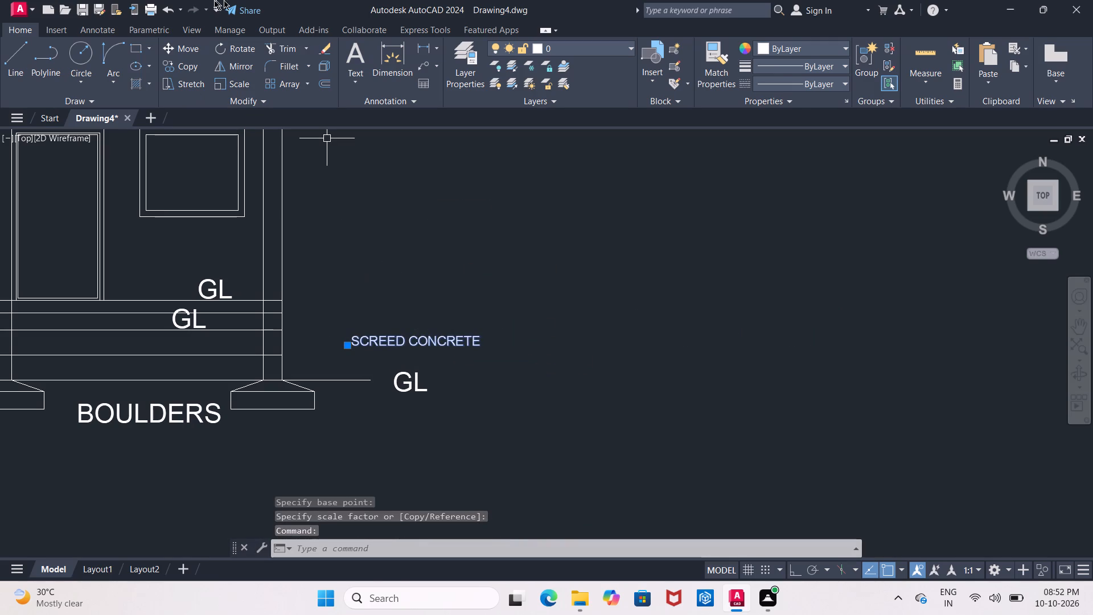
{"action": "left_click", "coordinate": [182, 51]}
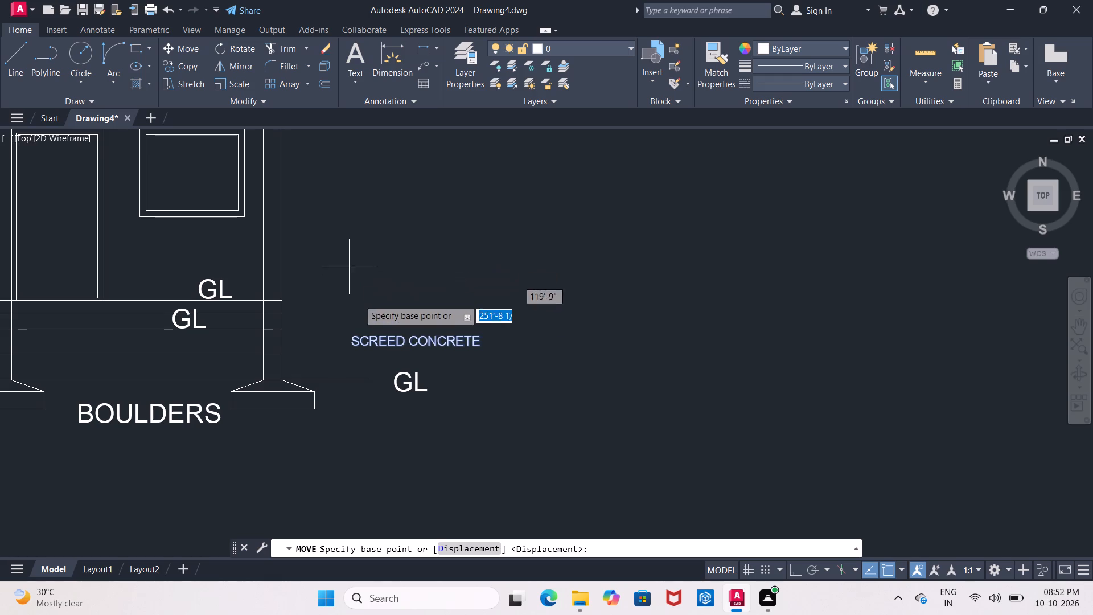
{"action": "left_click", "coordinate": [376, 340]}
{"action": "middle_click_drag", "start_coordinate": [175, 338], "coordinate": [261, 347]}
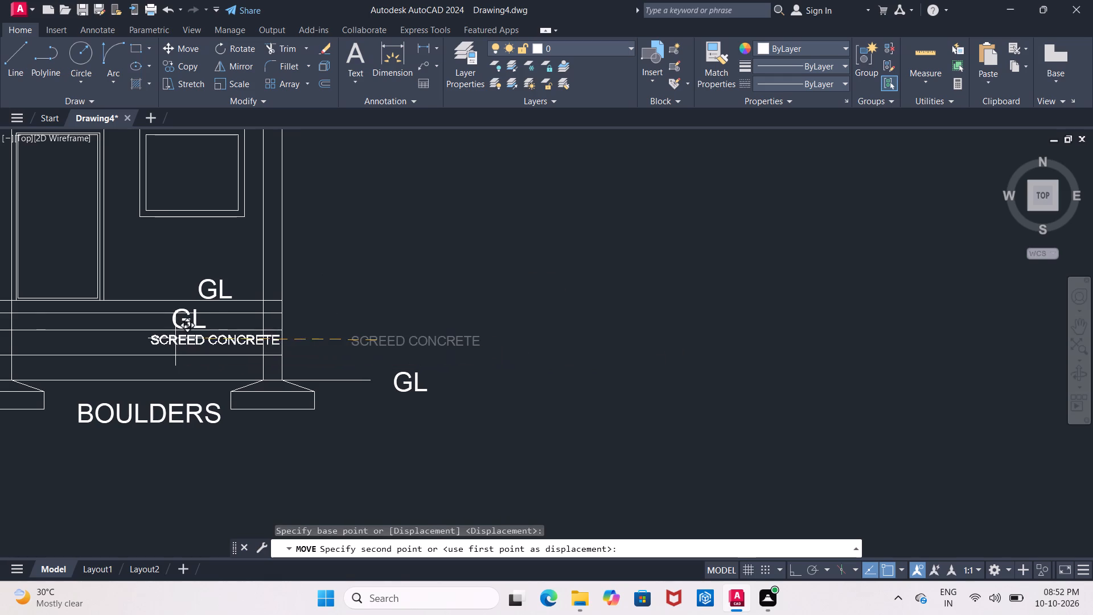
{"action": "middle_click_drag", "start_coordinate": [261, 347], "coordinate": [325, 347]}
{"action": "left_click", "coordinate": [253, 352]}
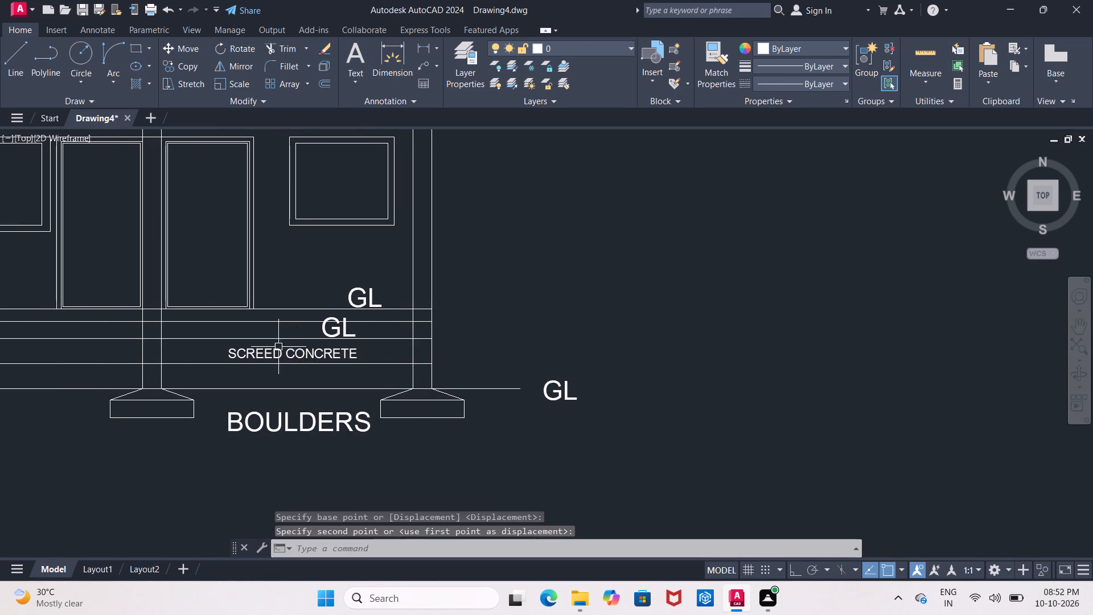
Delete the two staggered GL labels above the SCREED CONCRETE label, keeping the one at the ground line.
{"action": "left_click", "coordinate": [337, 332]}
{"action": "left_click", "coordinate": [363, 300]}
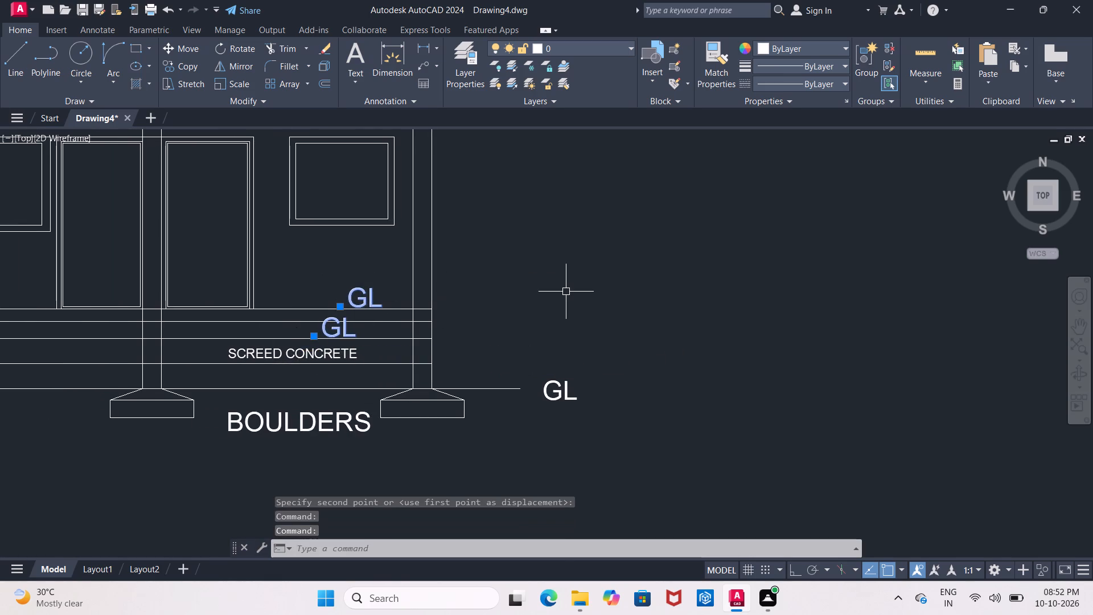
{"action": "key", "text": "Delete"}
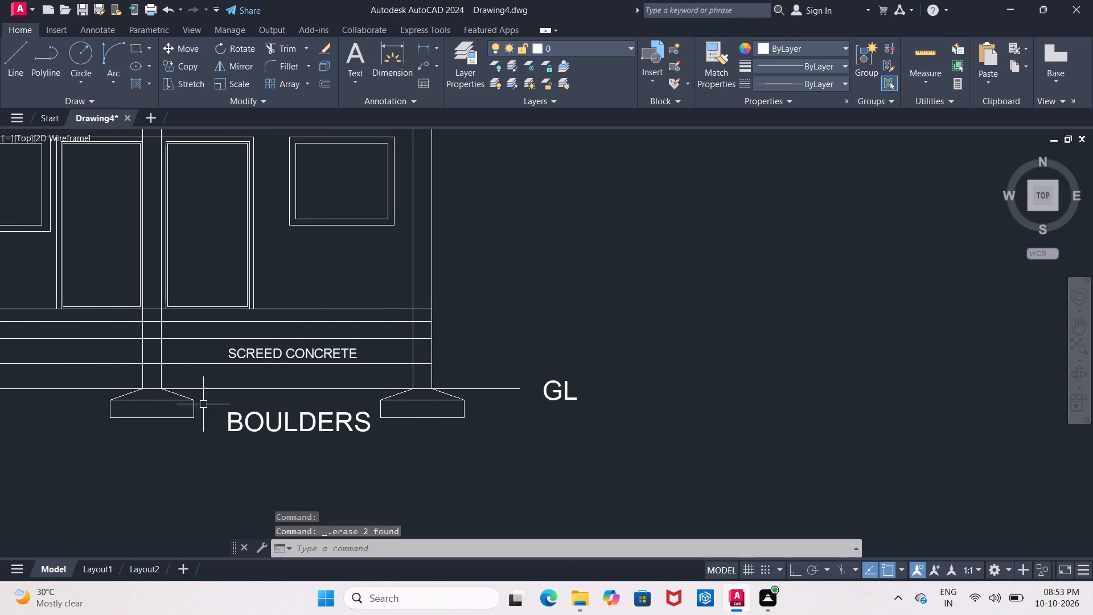
Copy the SCREED CONCRETE label into the plinth layer directly above it and again just above the floor line beside the door.
{"action": "scroll", "coordinate": [284, 365], "scroll_direction": "down", "scroll_amount": 1}
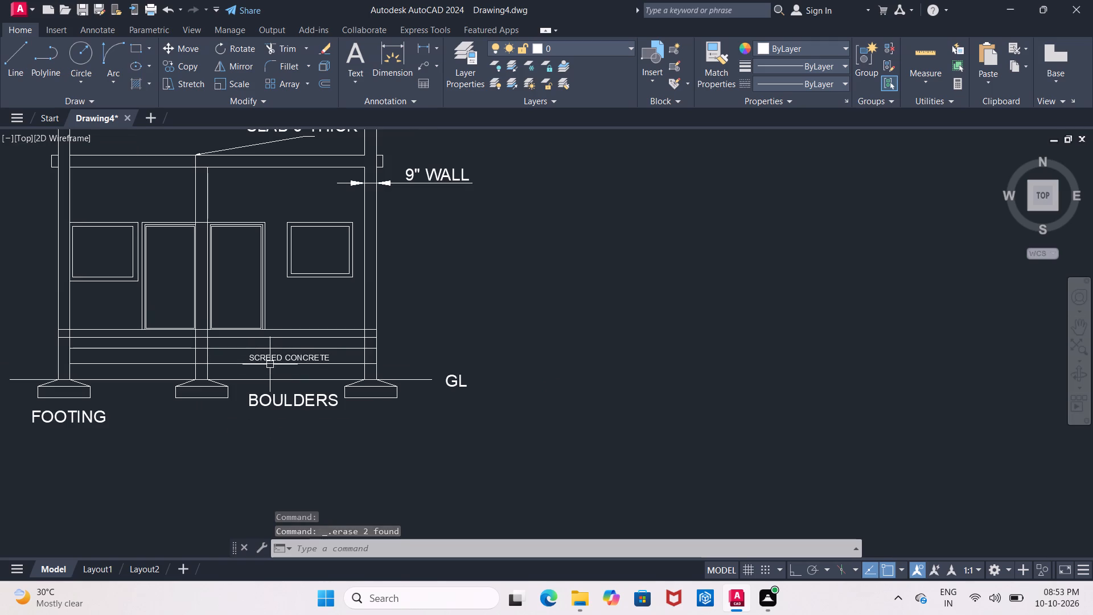
{"action": "middle_click_drag", "start_coordinate": [270, 363], "coordinate": [358, 335]}
{"action": "left_click", "coordinate": [362, 328]}
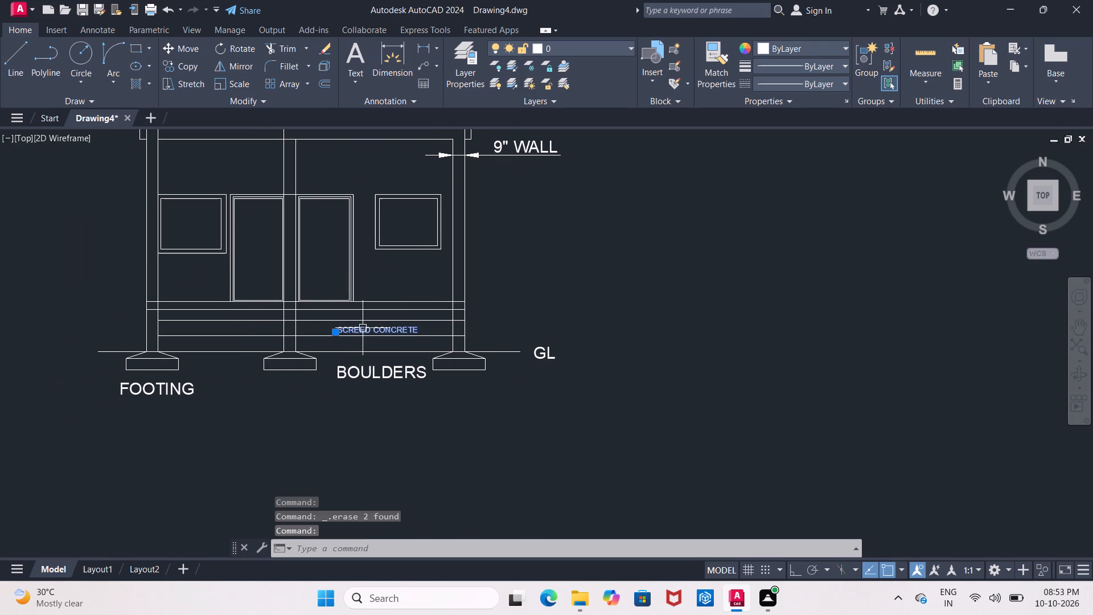
{"action": "scroll", "coordinate": [363, 328], "scroll_direction": "up", "scroll_amount": 3}
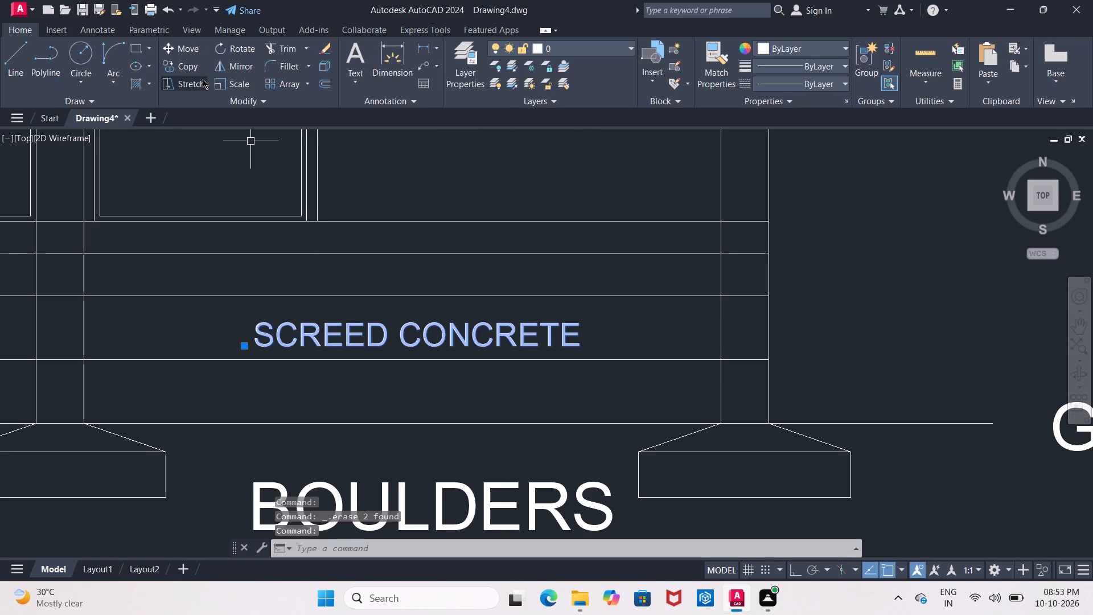
{"action": "left_click", "coordinate": [189, 68]}
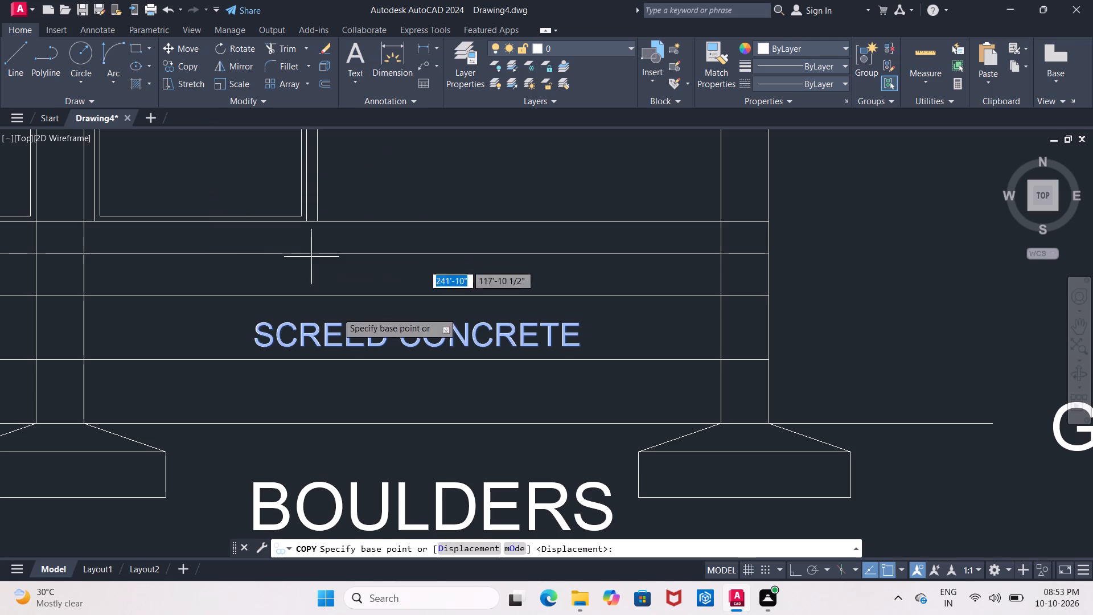
{"action": "left_click", "coordinate": [359, 347]}
{"action": "left_click", "coordinate": [412, 285]}
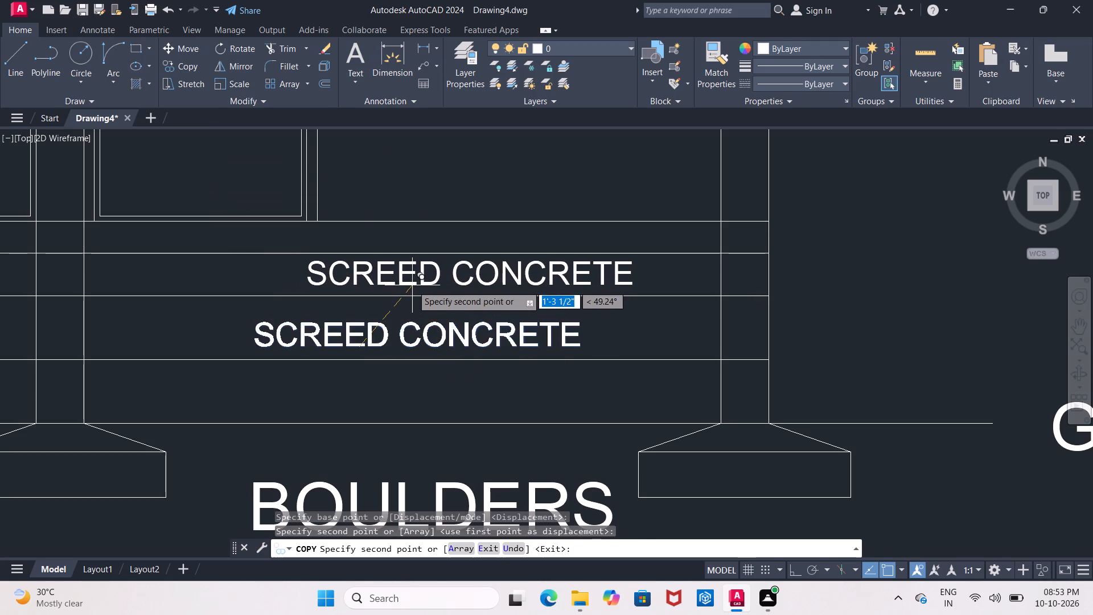
{"action": "left_click", "coordinate": [413, 285]}
{"action": "left_click_drag", "start_coordinate": [413, 285], "coordinate": [464, 207]}
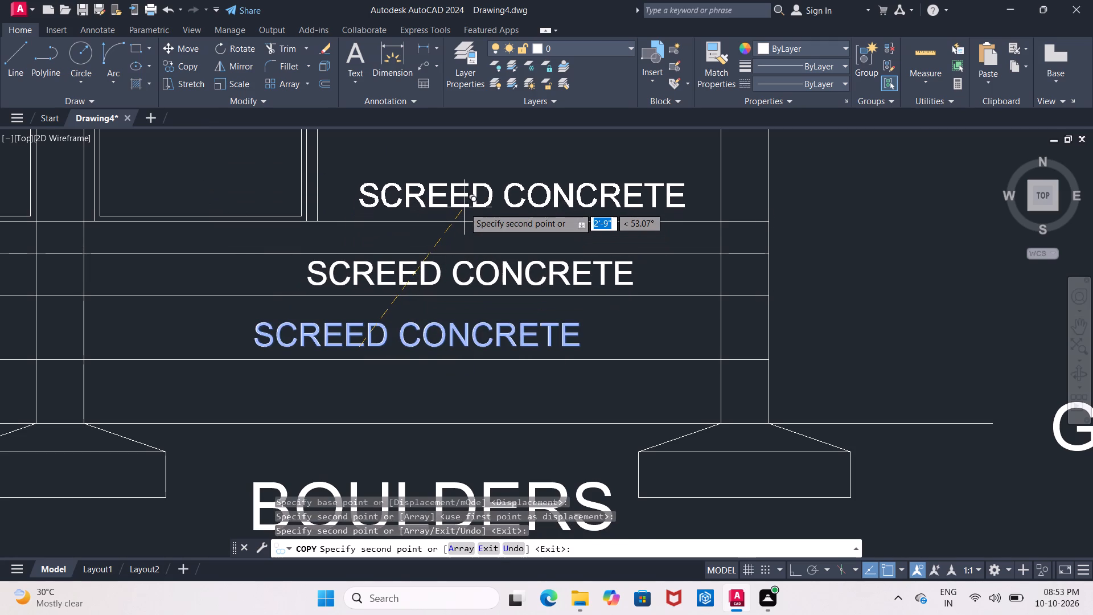
{"action": "left_click_drag", "start_coordinate": [464, 207], "coordinate": [465, 211]}
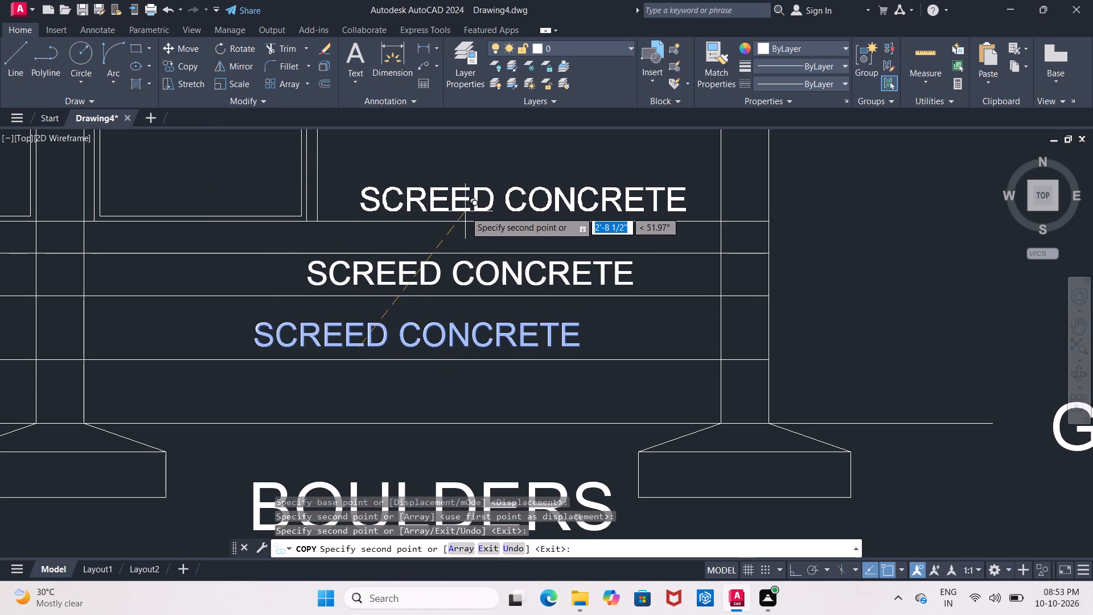
{"action": "left_click_drag", "start_coordinate": [465, 211], "coordinate": [465, 215]}
{"action": "left_click", "coordinate": [463, 218]}
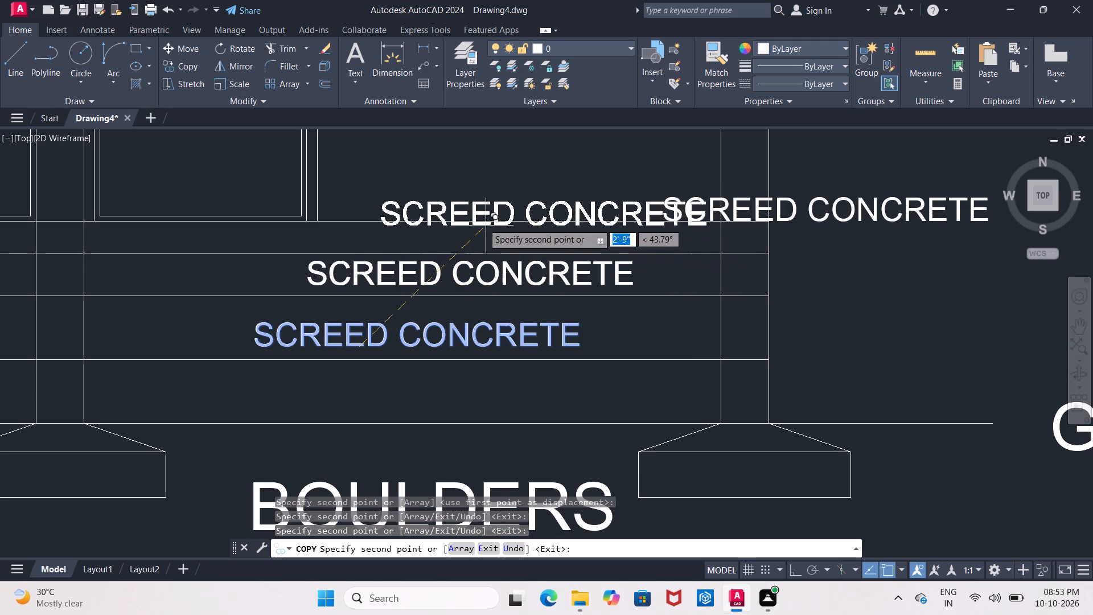
{"action": "left_click", "coordinate": [455, 189]}
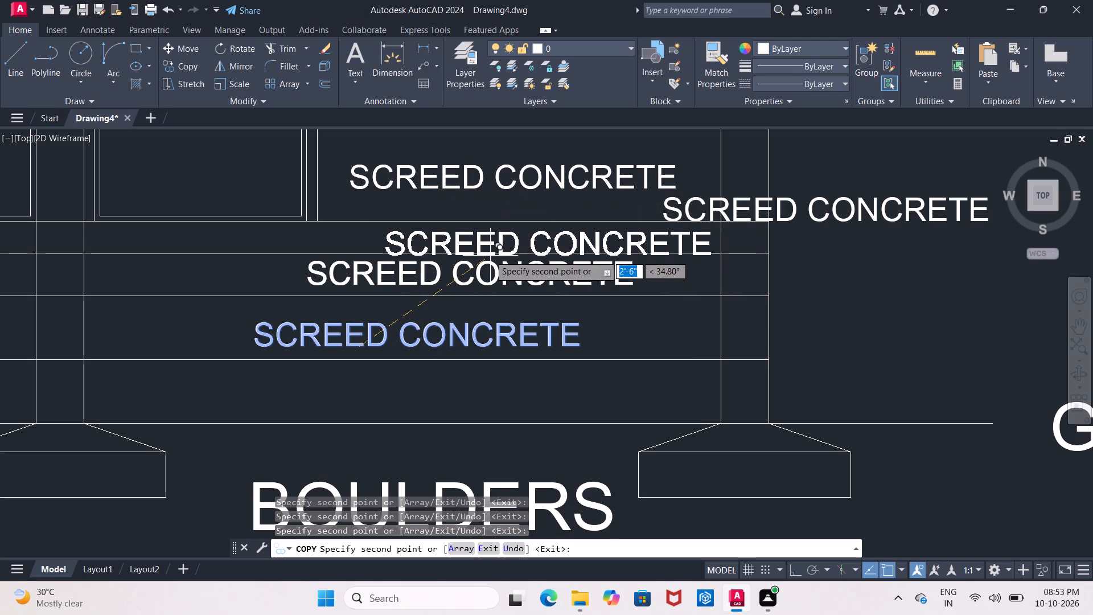
{"action": "key", "text": "Escape"}
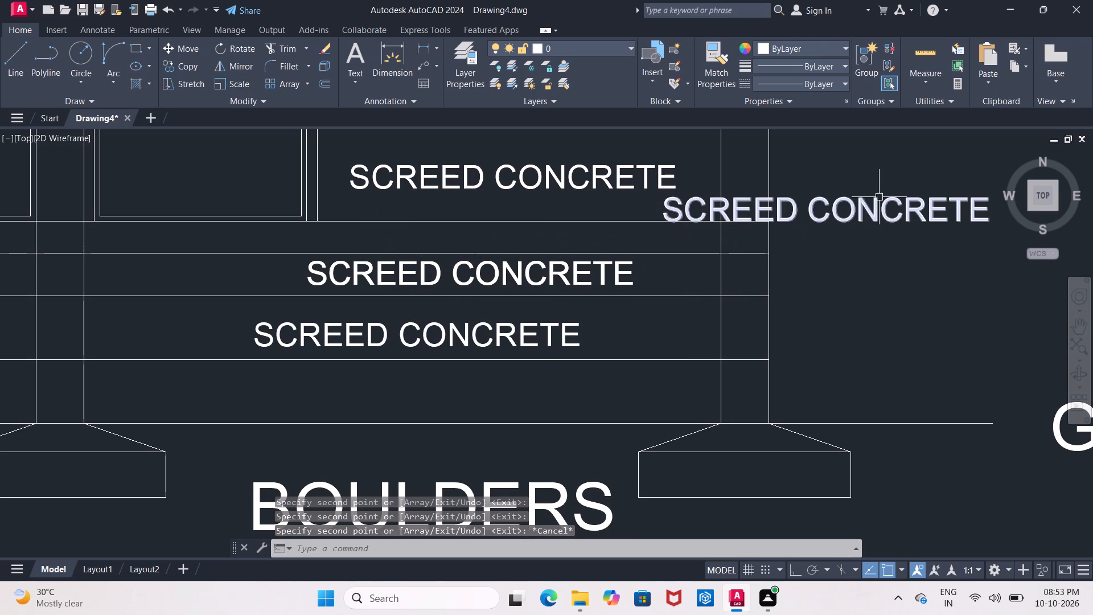
Delete the stray SCREED CONCRETE copy that overlaps the right column above the floor line.
{"action": "left_click", "coordinate": [874, 211]}
{"action": "key", "text": "Delete"}
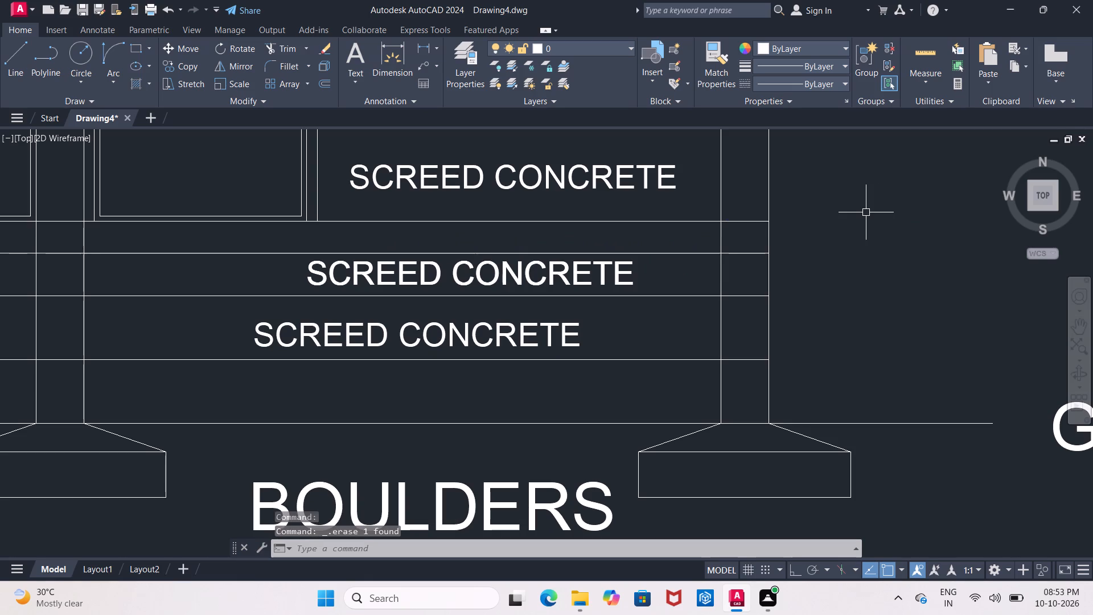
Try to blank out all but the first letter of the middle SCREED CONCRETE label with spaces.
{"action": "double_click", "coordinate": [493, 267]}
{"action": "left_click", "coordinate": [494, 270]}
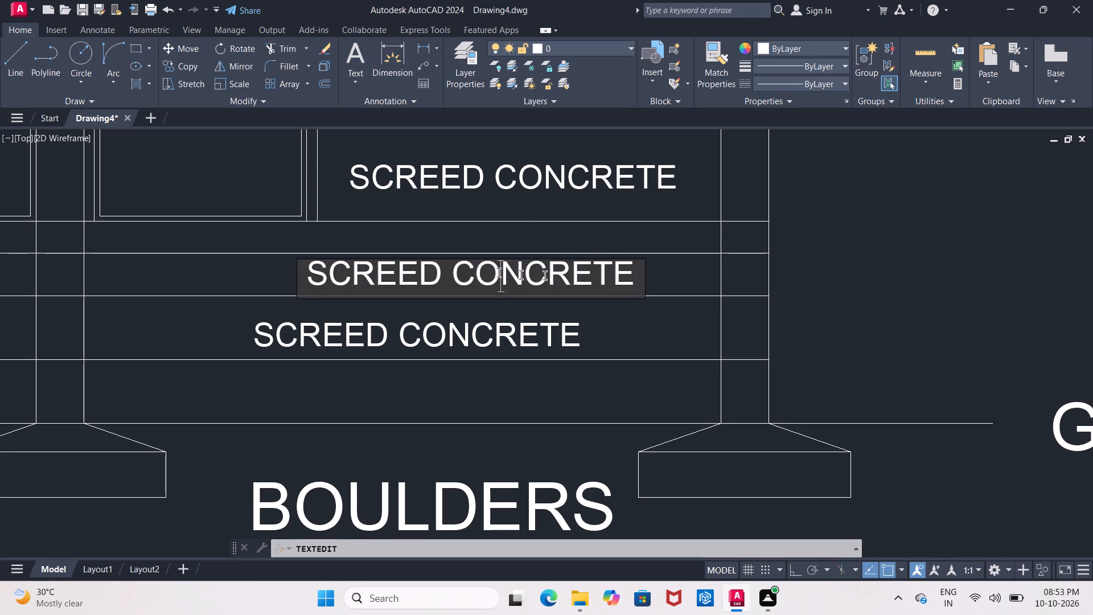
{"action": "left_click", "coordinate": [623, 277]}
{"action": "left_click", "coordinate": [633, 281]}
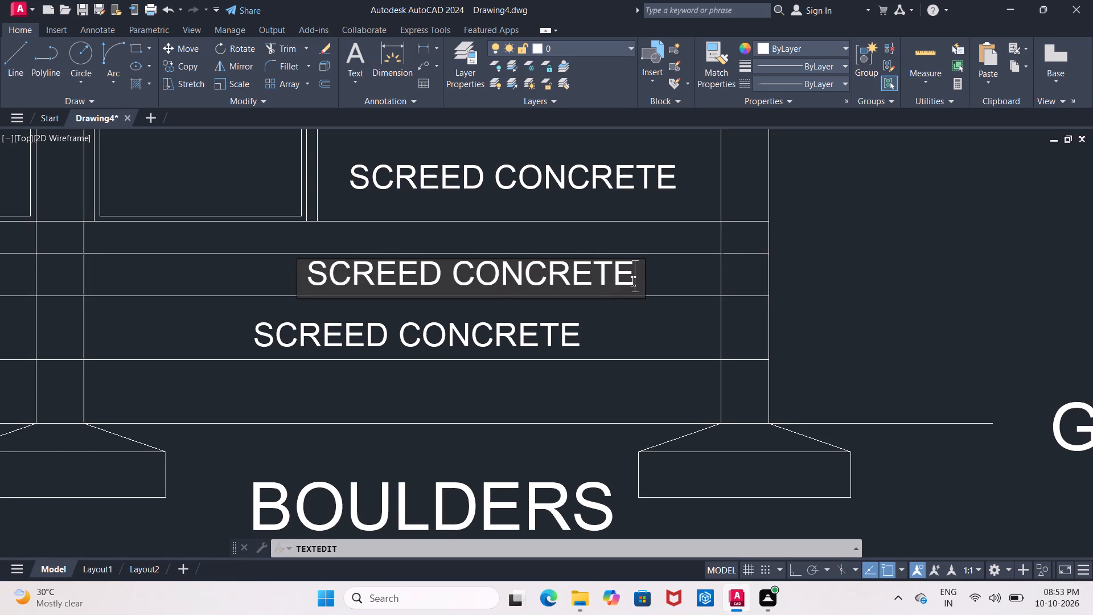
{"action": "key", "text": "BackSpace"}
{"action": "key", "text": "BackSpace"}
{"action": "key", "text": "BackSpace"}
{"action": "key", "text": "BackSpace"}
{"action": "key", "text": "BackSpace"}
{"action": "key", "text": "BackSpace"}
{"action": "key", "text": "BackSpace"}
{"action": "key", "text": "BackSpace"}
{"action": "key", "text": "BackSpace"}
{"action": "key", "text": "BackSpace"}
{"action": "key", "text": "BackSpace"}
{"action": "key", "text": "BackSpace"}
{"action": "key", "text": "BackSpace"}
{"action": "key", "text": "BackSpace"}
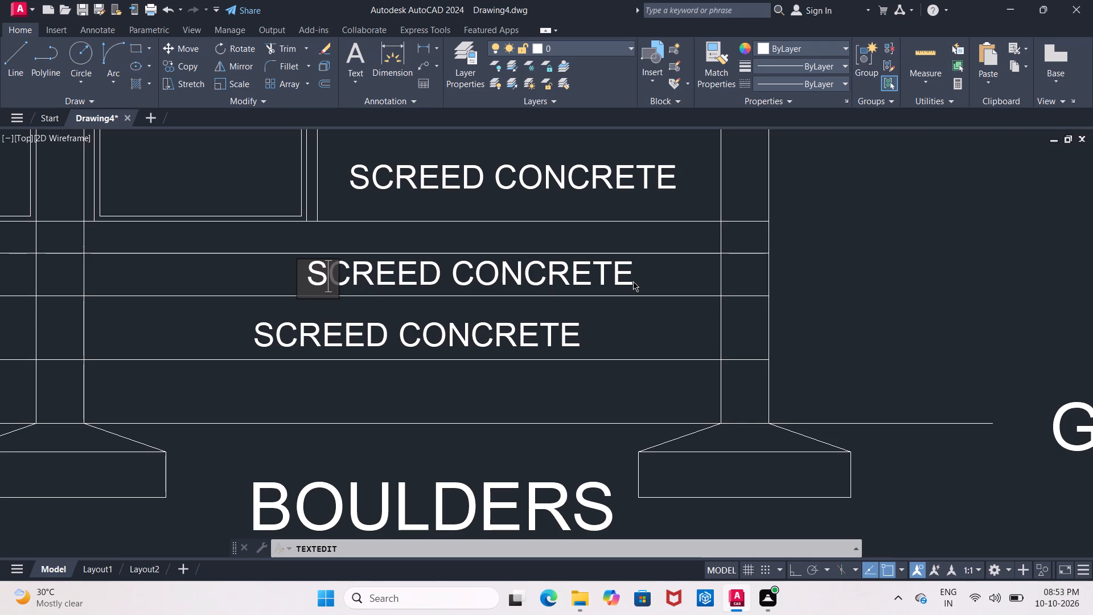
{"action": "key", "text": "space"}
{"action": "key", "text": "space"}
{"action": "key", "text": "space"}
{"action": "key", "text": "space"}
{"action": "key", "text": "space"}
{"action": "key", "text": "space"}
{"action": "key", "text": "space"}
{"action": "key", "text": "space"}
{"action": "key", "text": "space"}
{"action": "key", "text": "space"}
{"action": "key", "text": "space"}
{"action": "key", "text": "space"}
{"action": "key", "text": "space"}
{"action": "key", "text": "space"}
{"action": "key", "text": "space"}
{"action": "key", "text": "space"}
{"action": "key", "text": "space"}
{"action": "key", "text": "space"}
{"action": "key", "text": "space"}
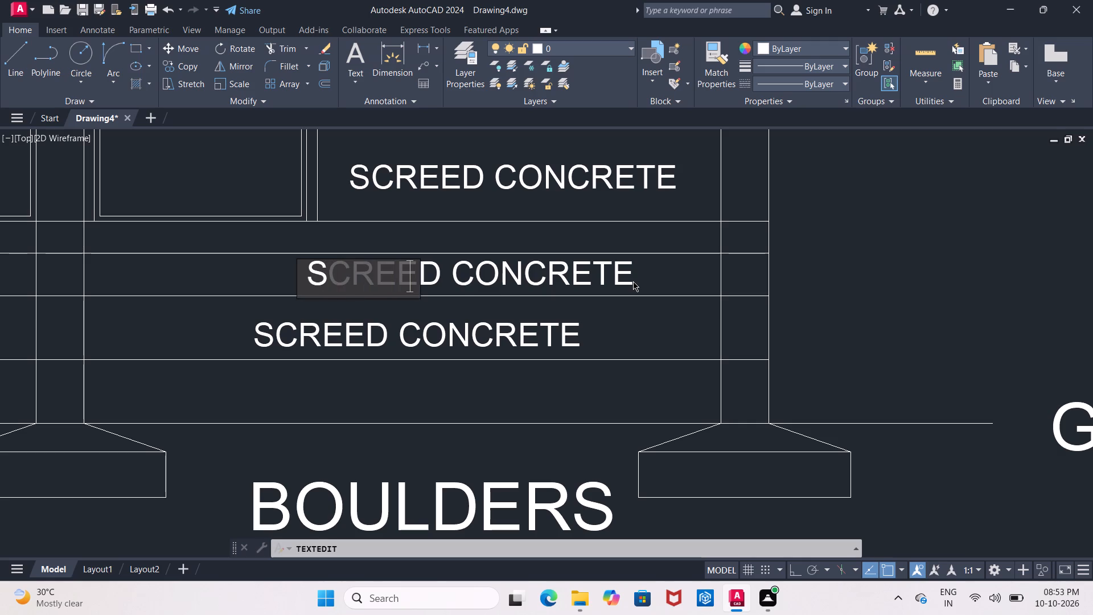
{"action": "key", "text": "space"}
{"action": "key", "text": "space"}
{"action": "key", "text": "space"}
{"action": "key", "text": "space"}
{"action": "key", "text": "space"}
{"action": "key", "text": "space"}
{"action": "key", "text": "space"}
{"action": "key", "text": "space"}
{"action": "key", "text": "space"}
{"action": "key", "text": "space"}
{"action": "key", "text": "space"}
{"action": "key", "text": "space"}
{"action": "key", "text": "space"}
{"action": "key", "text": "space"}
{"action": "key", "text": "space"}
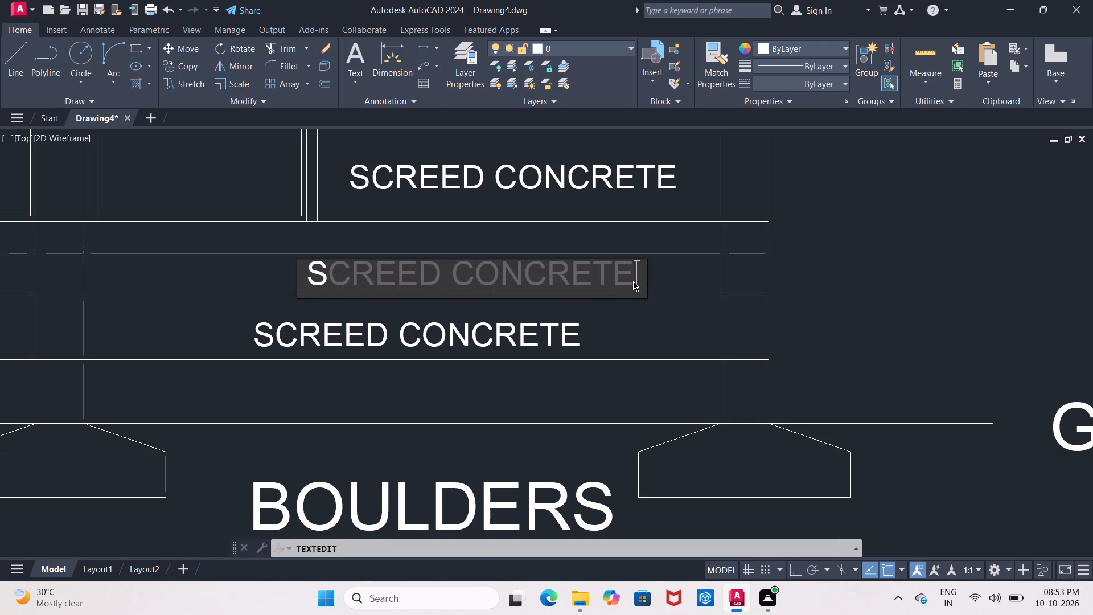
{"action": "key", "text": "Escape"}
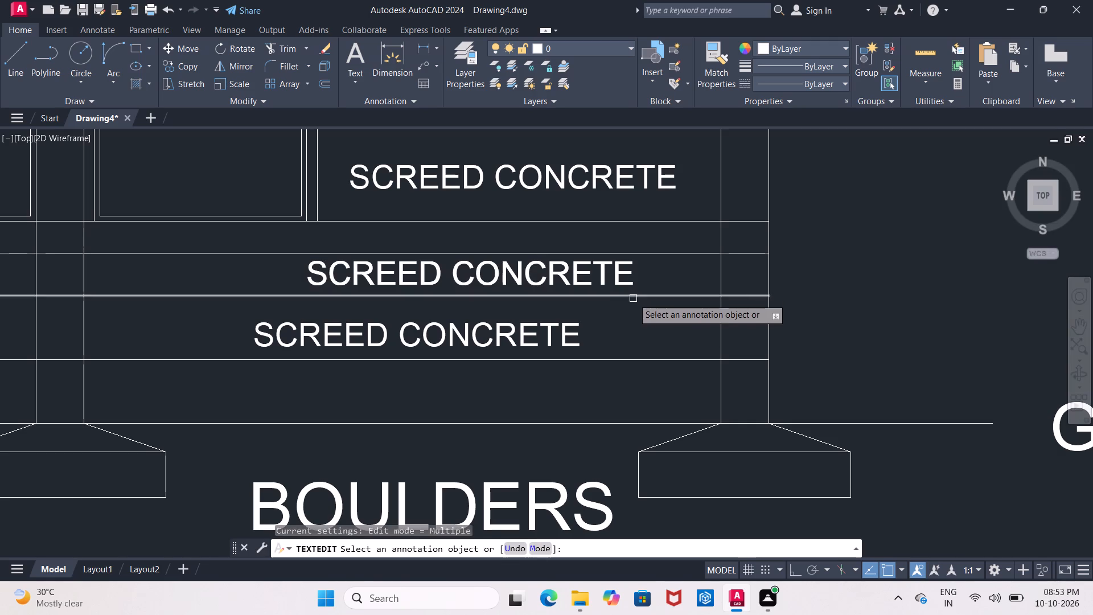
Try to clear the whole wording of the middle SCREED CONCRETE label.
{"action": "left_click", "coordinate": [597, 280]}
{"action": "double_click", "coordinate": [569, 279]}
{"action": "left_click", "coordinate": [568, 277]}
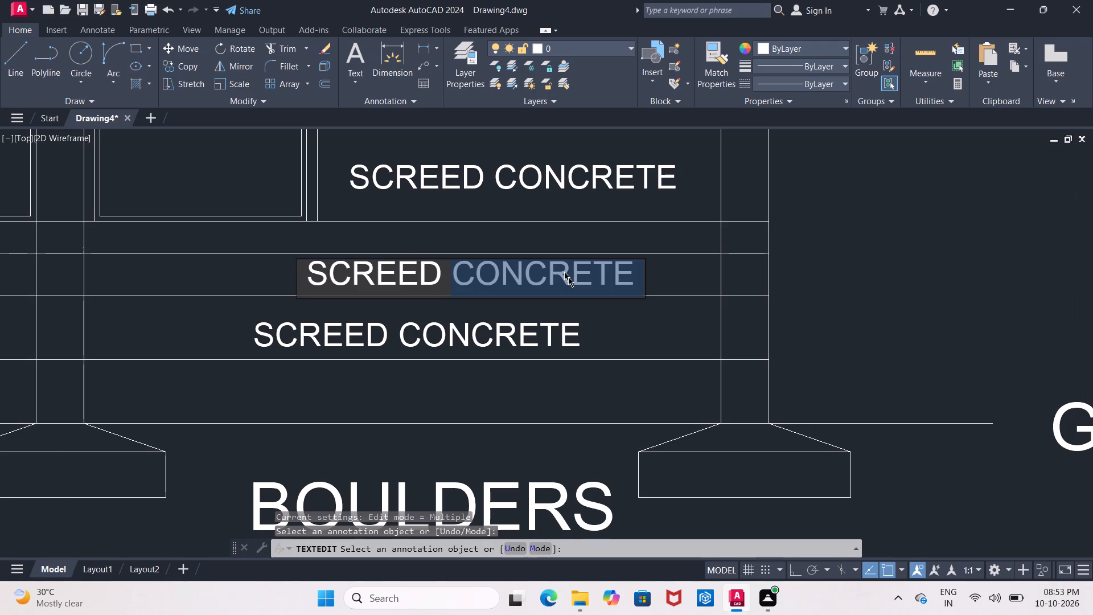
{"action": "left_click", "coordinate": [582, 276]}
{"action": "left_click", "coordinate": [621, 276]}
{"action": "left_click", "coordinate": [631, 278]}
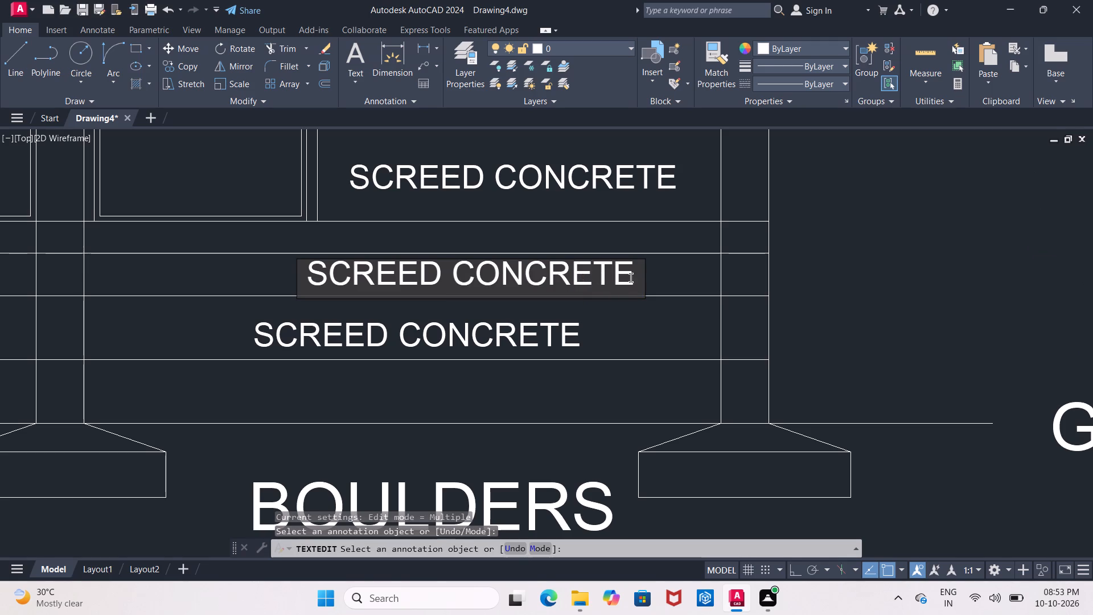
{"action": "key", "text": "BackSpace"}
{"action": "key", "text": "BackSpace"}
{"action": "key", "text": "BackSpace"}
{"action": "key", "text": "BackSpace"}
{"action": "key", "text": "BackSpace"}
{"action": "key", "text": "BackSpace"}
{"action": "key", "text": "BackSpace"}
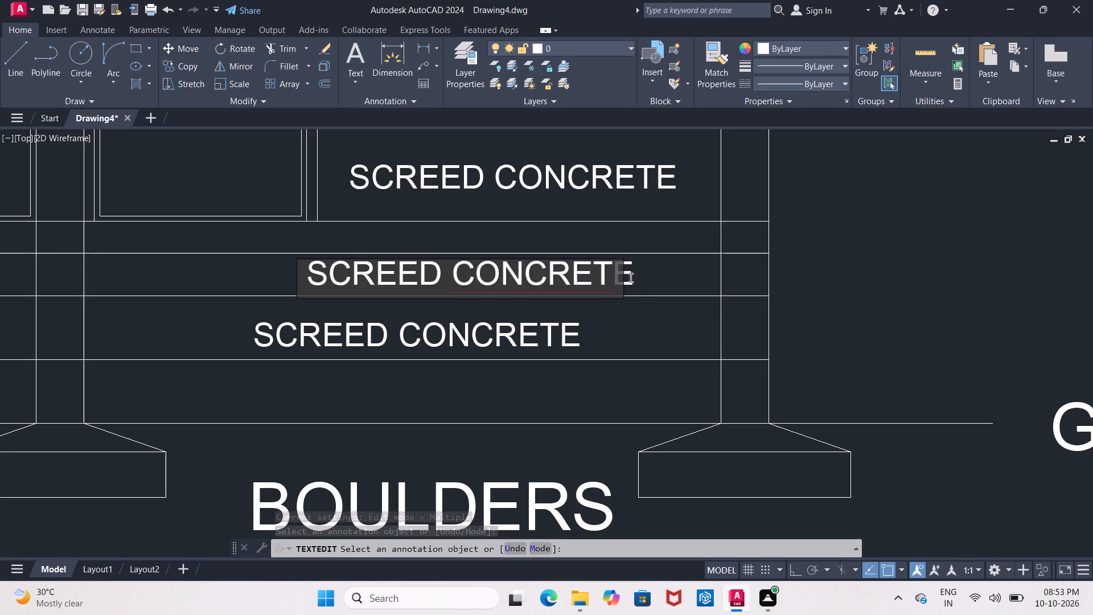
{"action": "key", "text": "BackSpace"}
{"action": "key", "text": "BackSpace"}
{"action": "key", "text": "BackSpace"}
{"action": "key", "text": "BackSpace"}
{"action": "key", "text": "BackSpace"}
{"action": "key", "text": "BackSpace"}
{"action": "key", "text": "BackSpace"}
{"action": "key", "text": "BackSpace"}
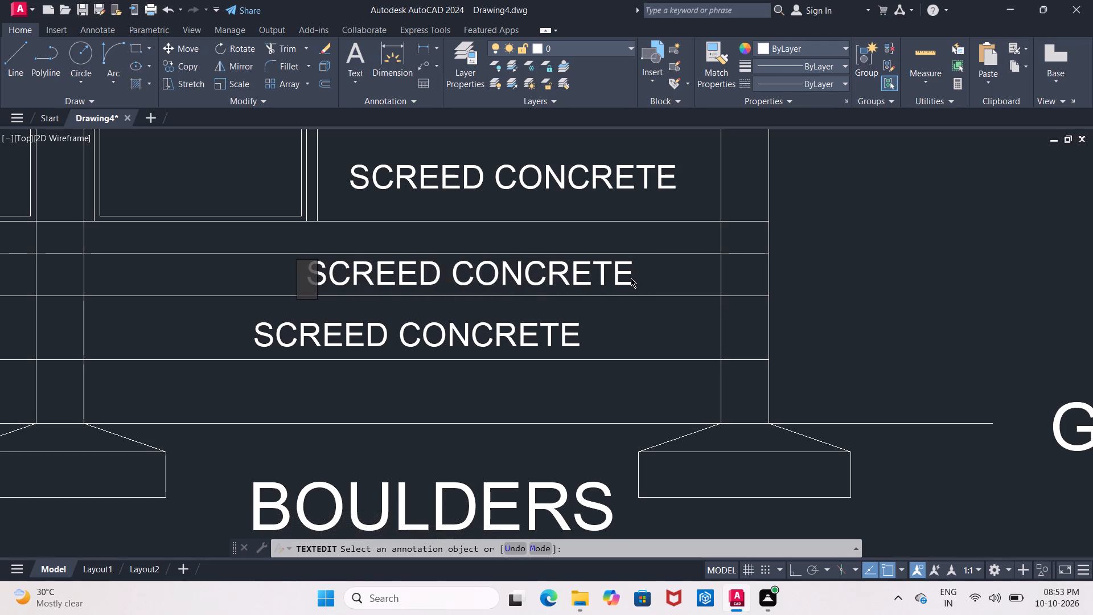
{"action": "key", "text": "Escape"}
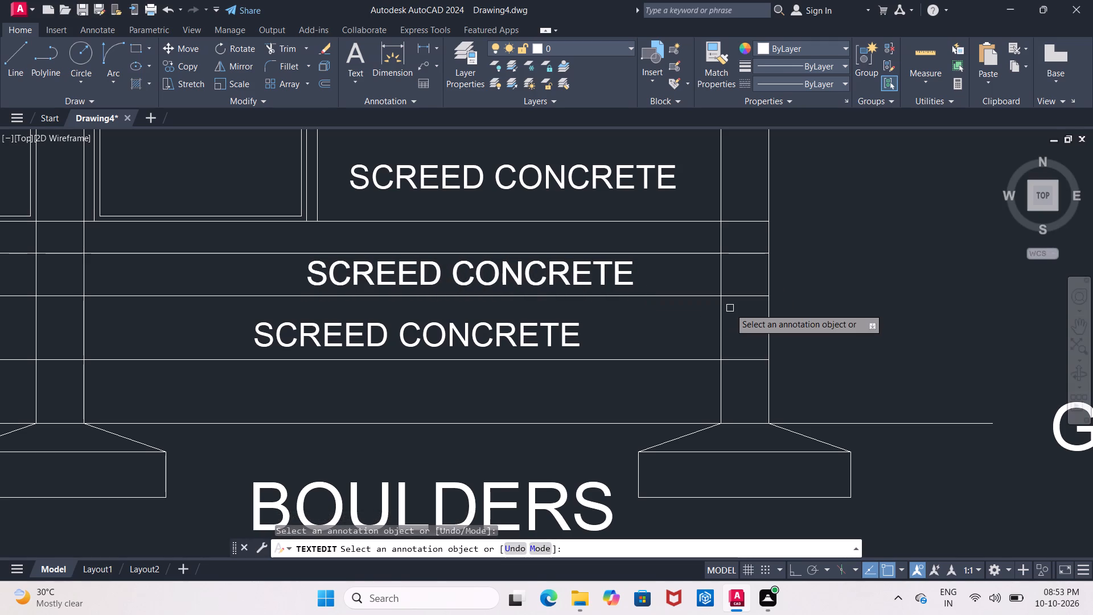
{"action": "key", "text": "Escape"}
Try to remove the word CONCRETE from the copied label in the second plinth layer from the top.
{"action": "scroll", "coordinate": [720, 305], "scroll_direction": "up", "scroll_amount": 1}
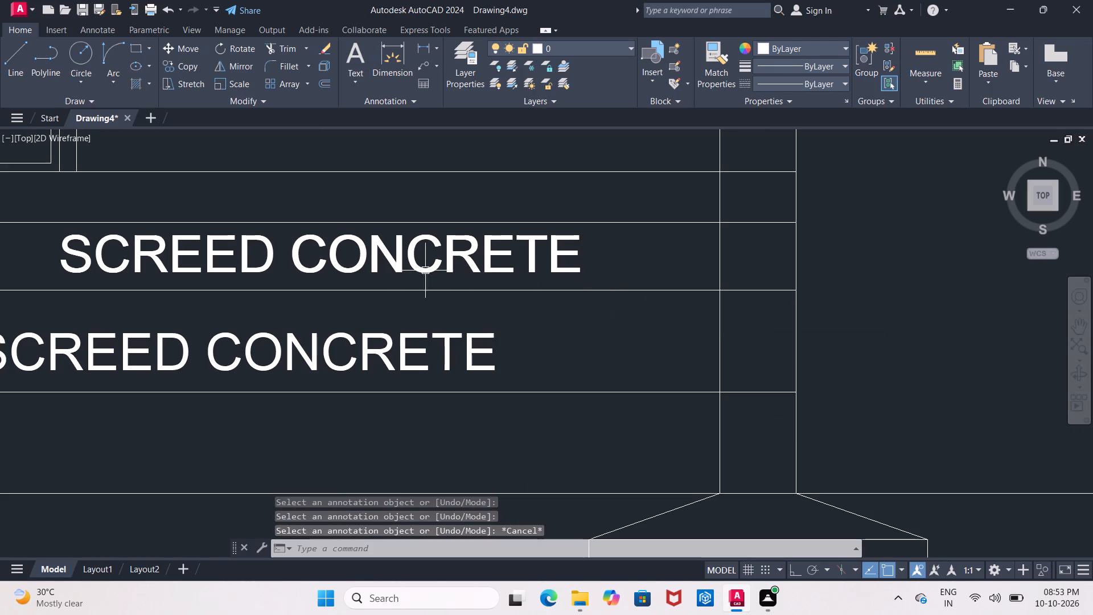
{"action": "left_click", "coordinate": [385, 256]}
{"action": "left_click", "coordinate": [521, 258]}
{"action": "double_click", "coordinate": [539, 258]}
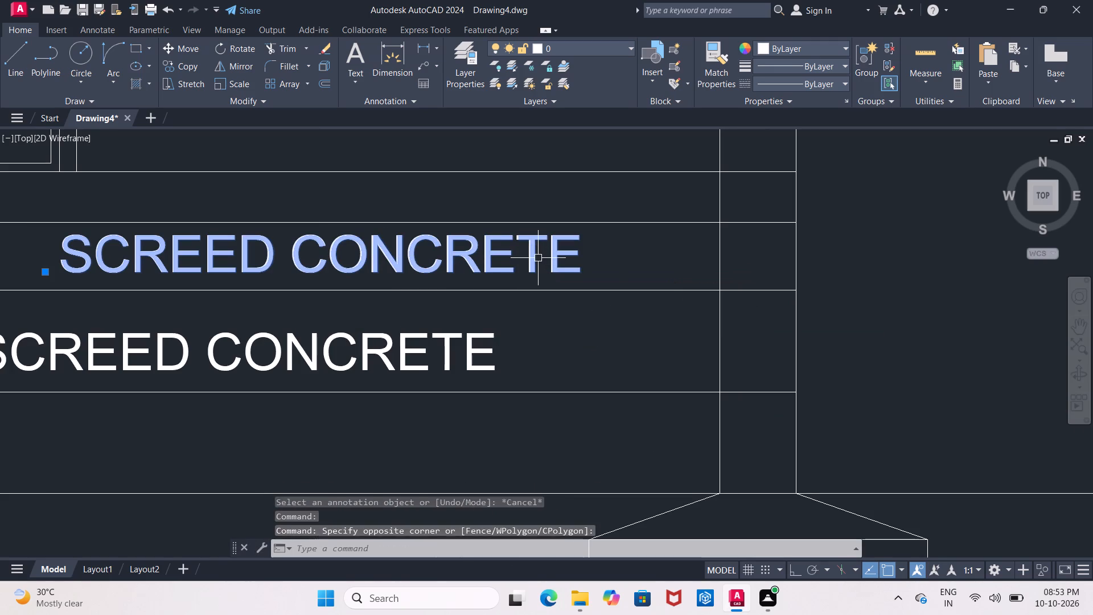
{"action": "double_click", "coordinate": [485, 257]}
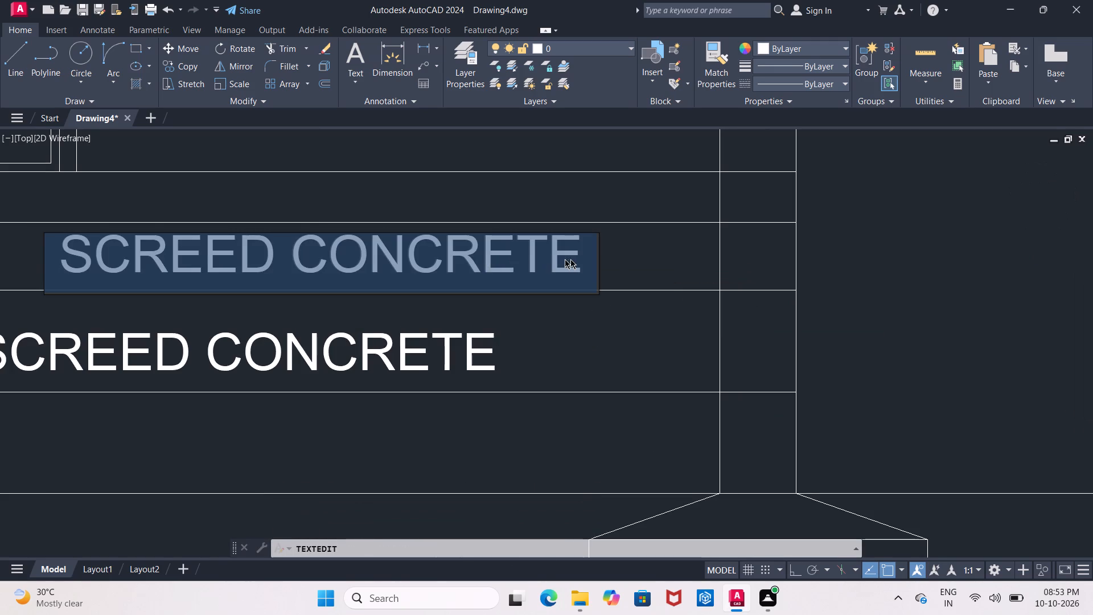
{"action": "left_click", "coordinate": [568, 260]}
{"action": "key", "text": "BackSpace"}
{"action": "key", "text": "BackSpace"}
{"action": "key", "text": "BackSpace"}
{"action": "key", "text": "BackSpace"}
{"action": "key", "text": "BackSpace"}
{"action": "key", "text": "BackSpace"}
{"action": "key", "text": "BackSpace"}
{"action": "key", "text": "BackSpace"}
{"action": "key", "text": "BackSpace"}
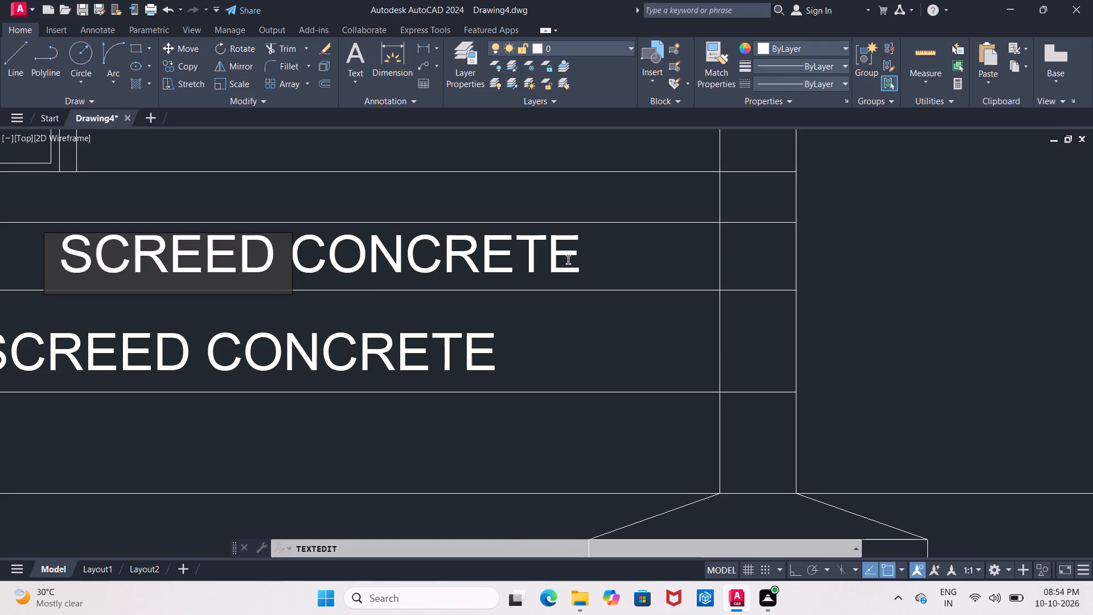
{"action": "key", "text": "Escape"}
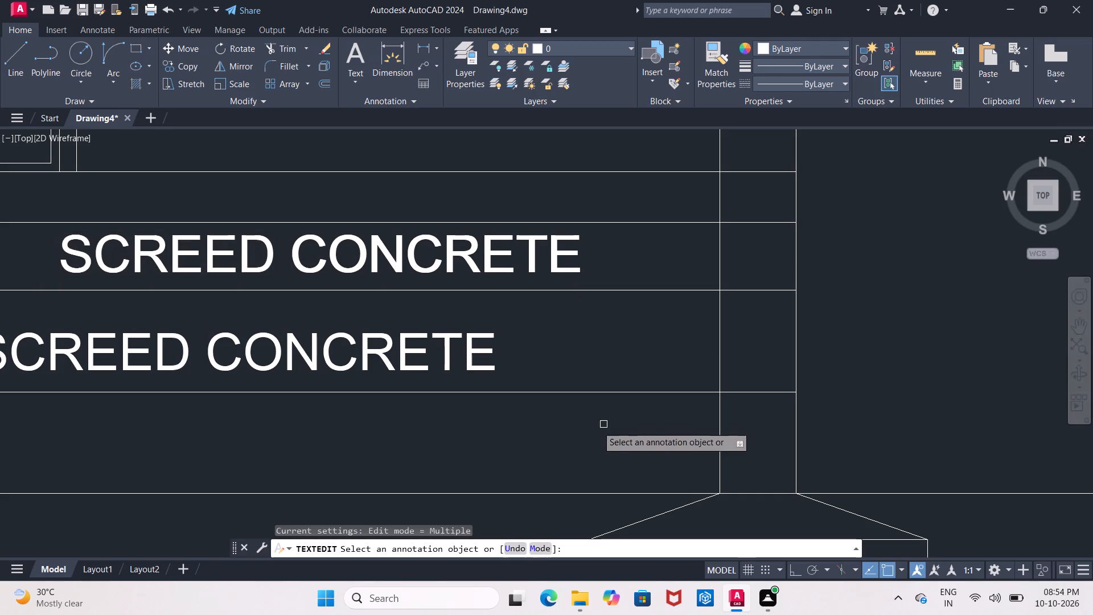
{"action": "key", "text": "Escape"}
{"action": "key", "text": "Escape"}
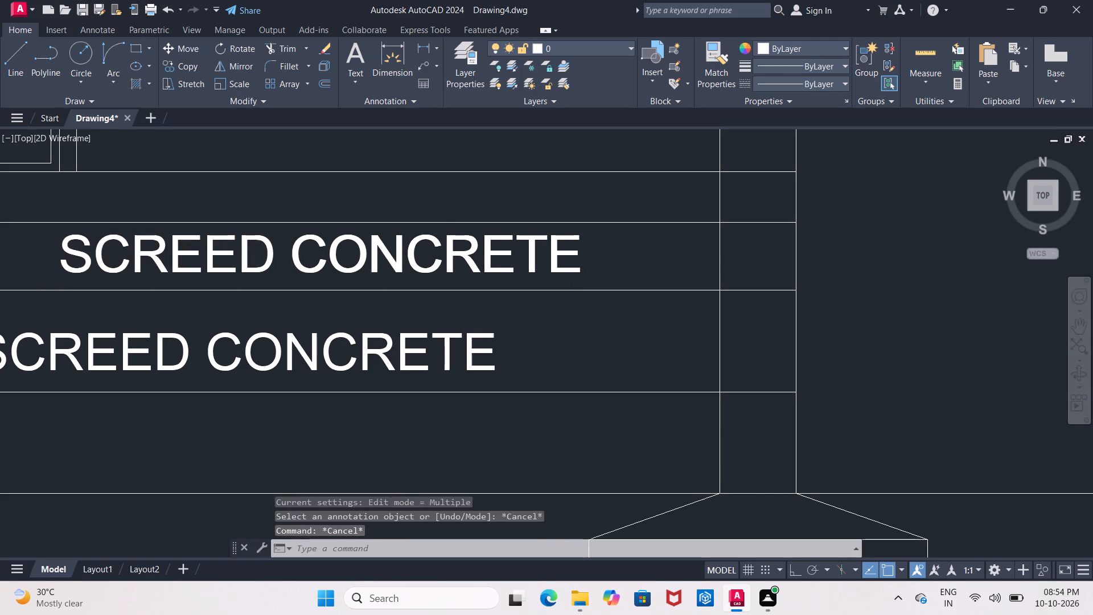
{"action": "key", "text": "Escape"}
Change one of the overlapping SCREED CONCRETE labels in the second plinth layer from the top to SAND BED.
{"action": "left_click", "coordinate": [433, 253]}
{"action": "double_click", "coordinate": [433, 253]}
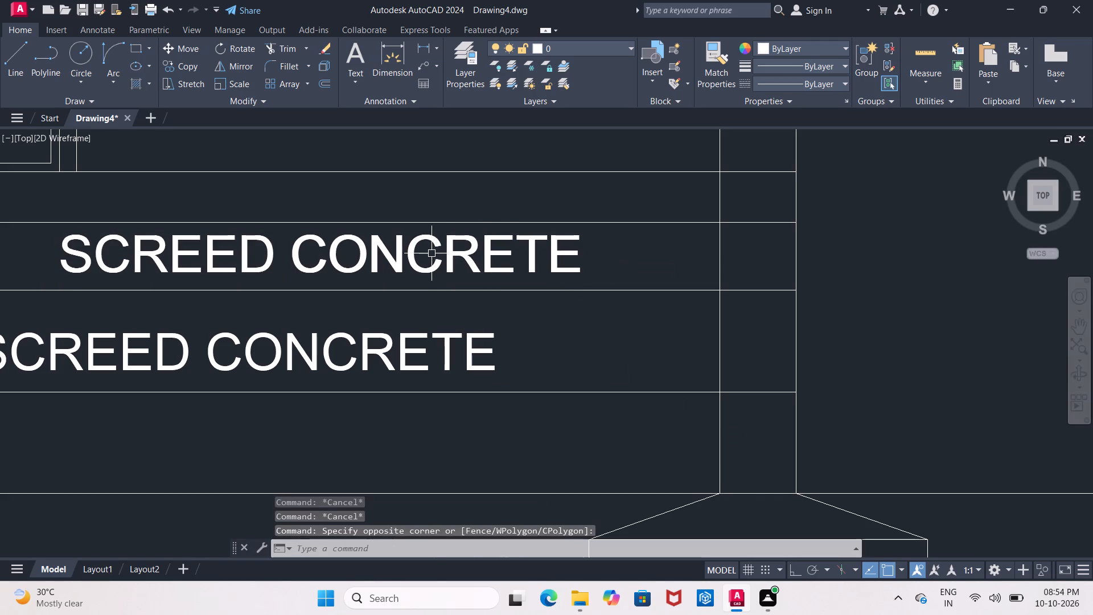
{"action": "left_click", "coordinate": [367, 259]}
{"action": "double_click", "coordinate": [367, 259]}
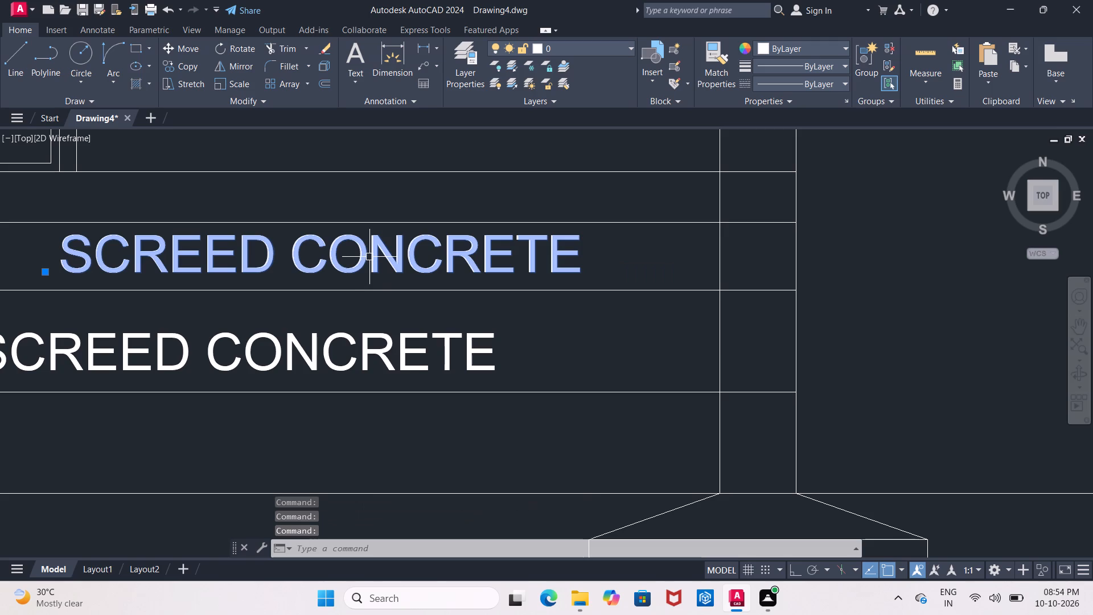
{"action": "left_click", "coordinate": [369, 257]}
{"action": "right_click", "coordinate": [354, 259]}
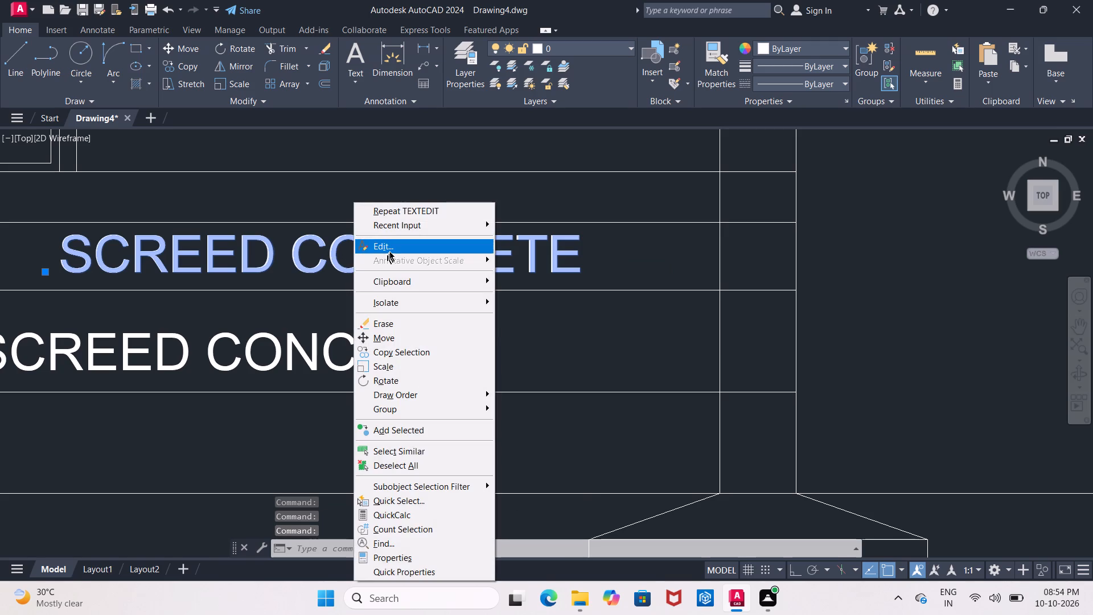
{"action": "left_click", "coordinate": [390, 250]}
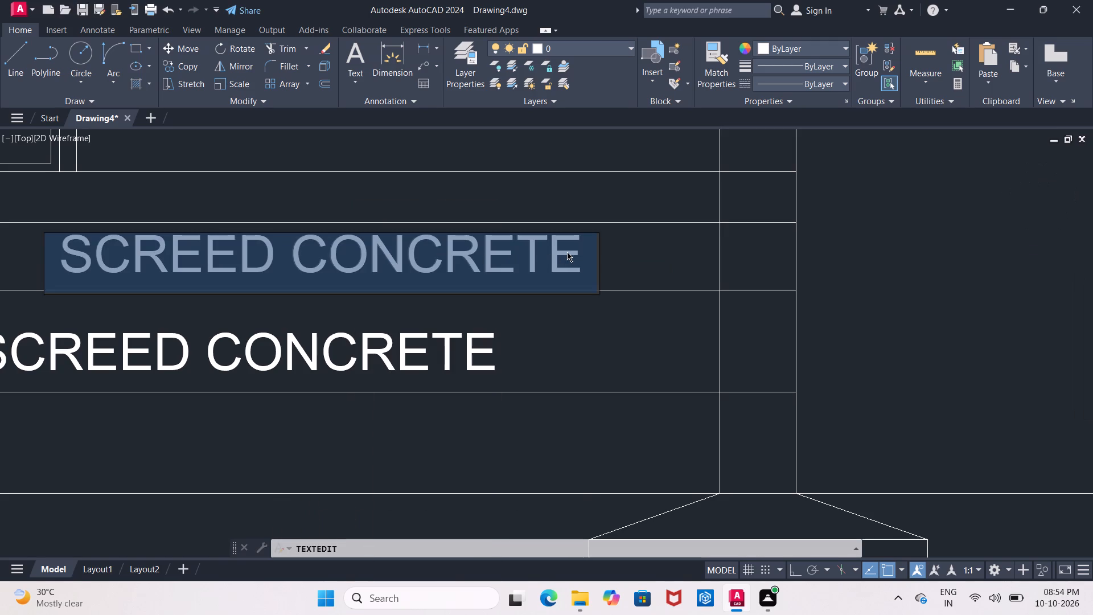
{"action": "left_click", "coordinate": [582, 256]}
{"action": "left_click", "coordinate": [580, 257]}
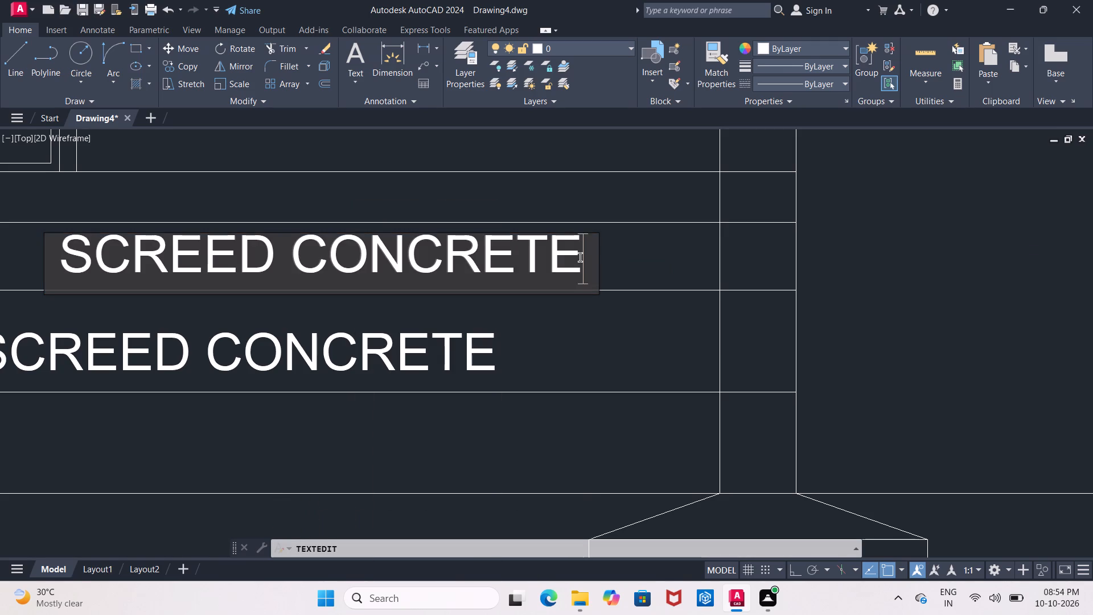
{"action": "key", "text": "BackSpace"}
{"action": "key", "text": "BackSpace"}
{"action": "key", "text": "BackSpace"}
{"action": "key", "text": "BackSpace"}
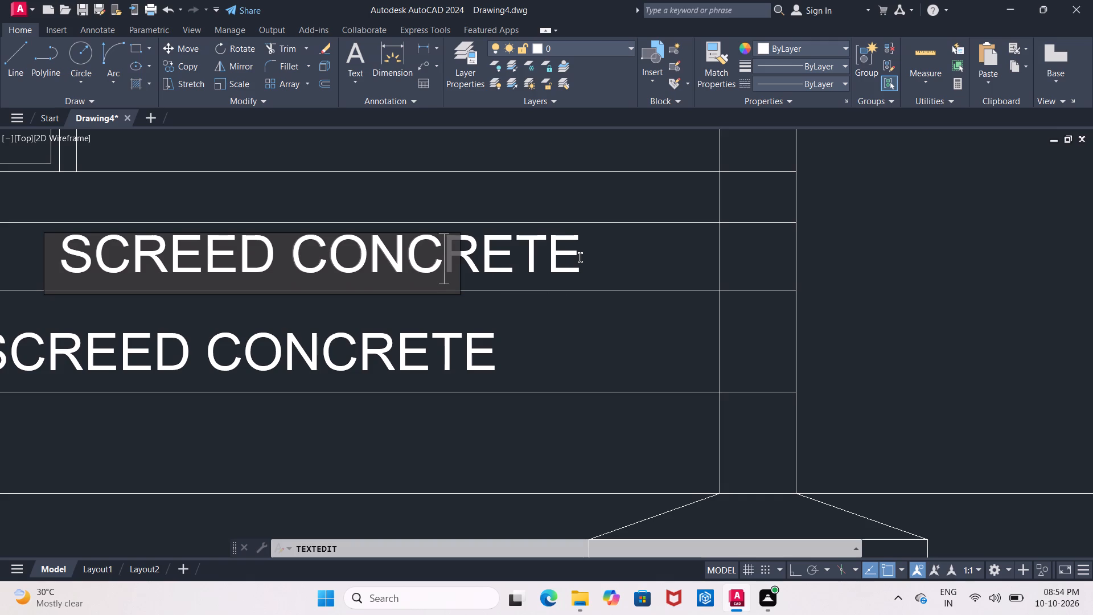
{"action": "key", "text": "BackSpace"}
{"action": "key", "text": "BackSpace"}
{"action": "key", "text": "BackSpace"}
{"action": "key", "text": "BackSpace"}
{"action": "key", "text": "BackSpace"}
{"action": "key", "text": "BackSpace"}
{"action": "key", "text": "BackSpace"}
{"action": "key", "text": "BackSpace"}
{"action": "key", "text": "BackSpace"}
{"action": "key", "text": "BackSpace"}
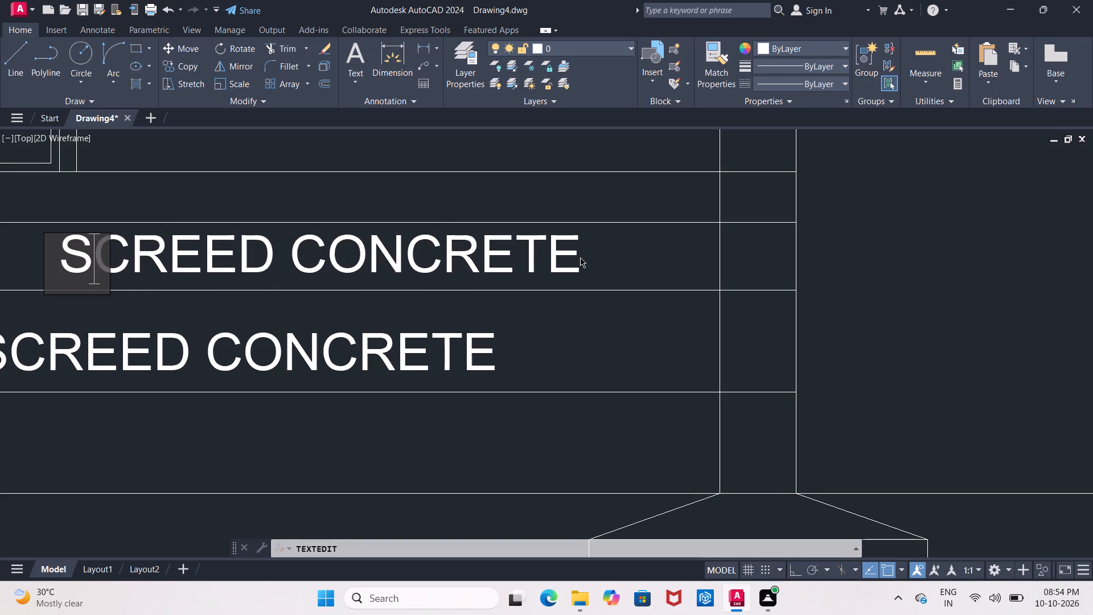
{"action": "key", "text": "a"}
{"action": "type", "text": "ND"}
{"action": "key", "text": "space"}
{"action": "type", "text": "BED"}
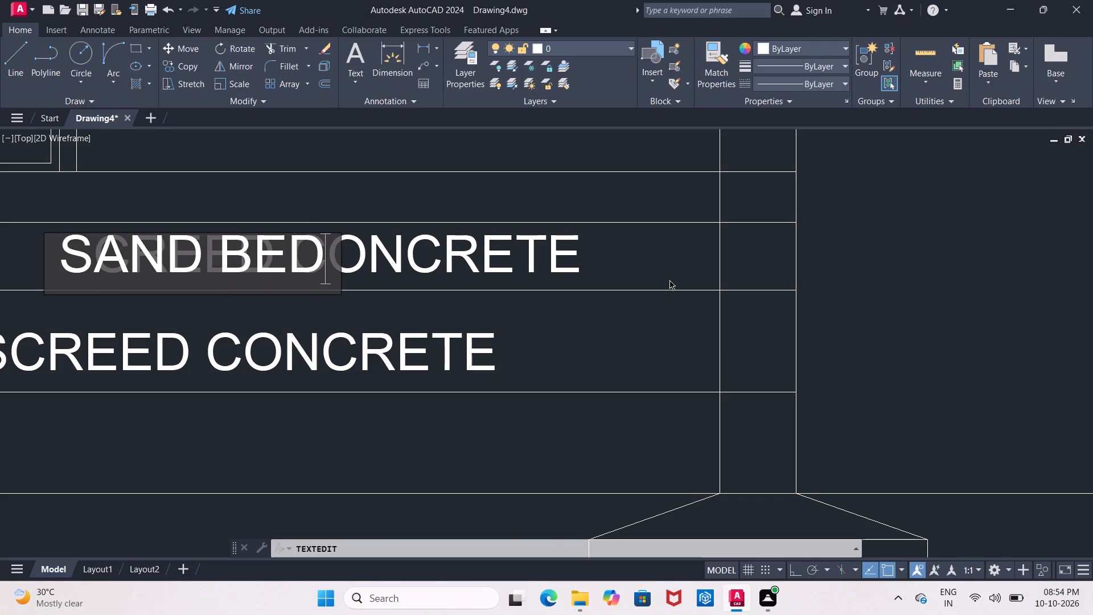
{"action": "left_click", "coordinate": [663, 277]}
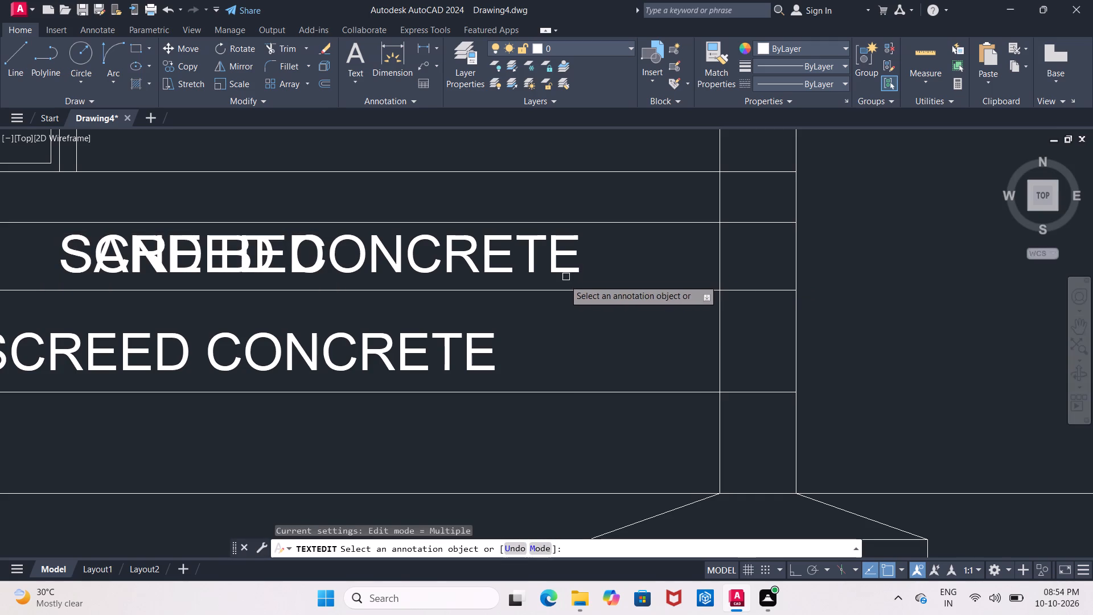
{"action": "key", "text": "Escape"}
Delete the duplicate SCREED CONCRETE label that overlaps SAND BED.
{"action": "left_click", "coordinate": [529, 259]}
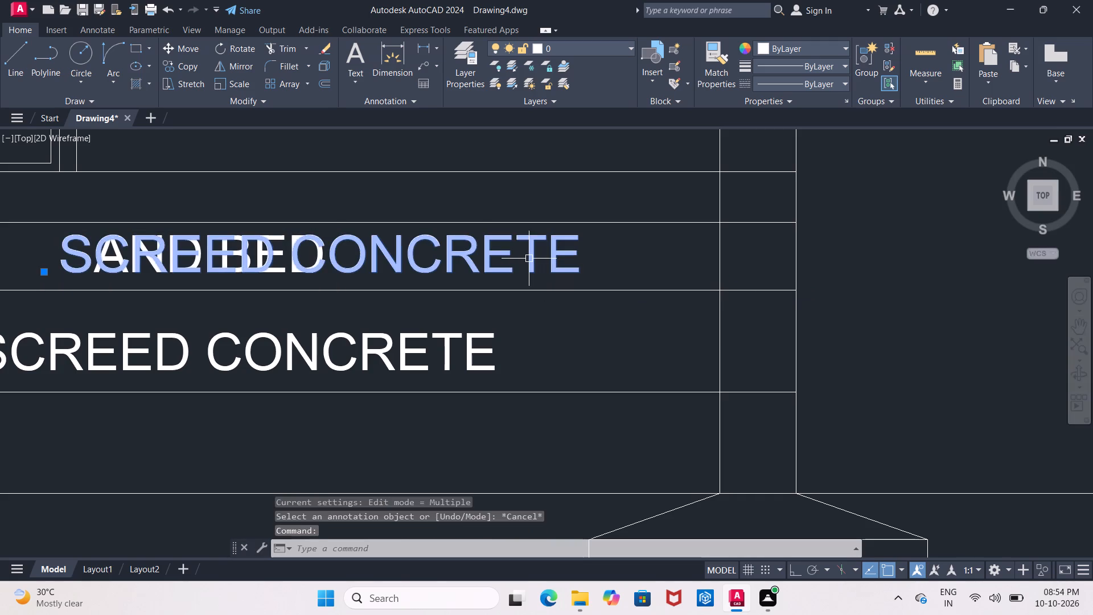
{"action": "key", "text": "Delete"}
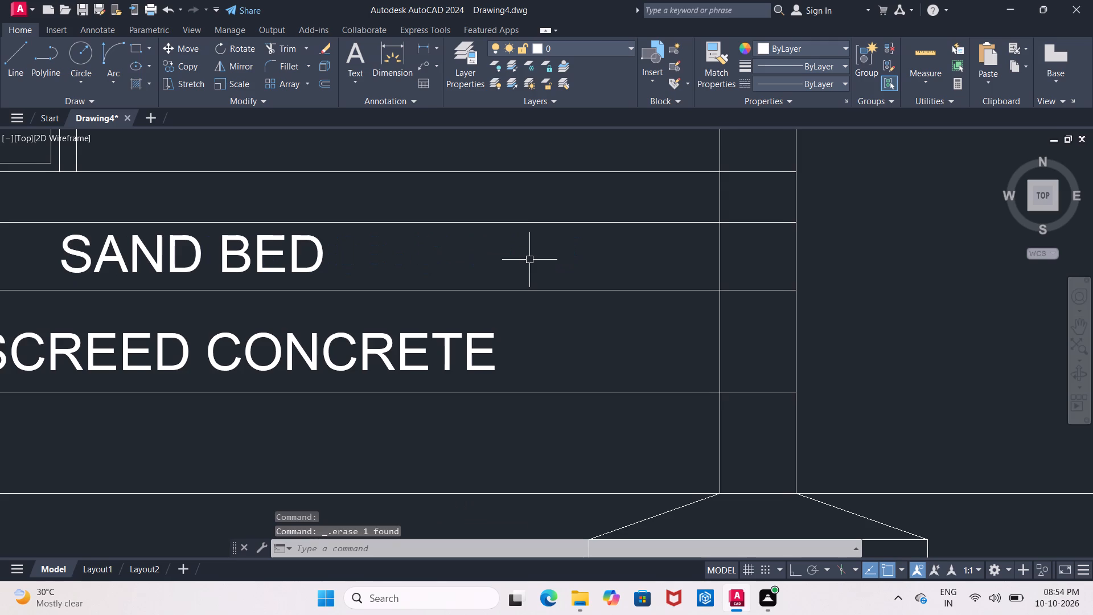
Change the SCREED CONCRETE label above the floor line to COPING.
{"action": "middle_click_drag", "start_coordinate": [533, 263], "coordinate": [691, 315]}
{"action": "middle_click_drag", "start_coordinate": [658, 323], "coordinate": [632, 348]}
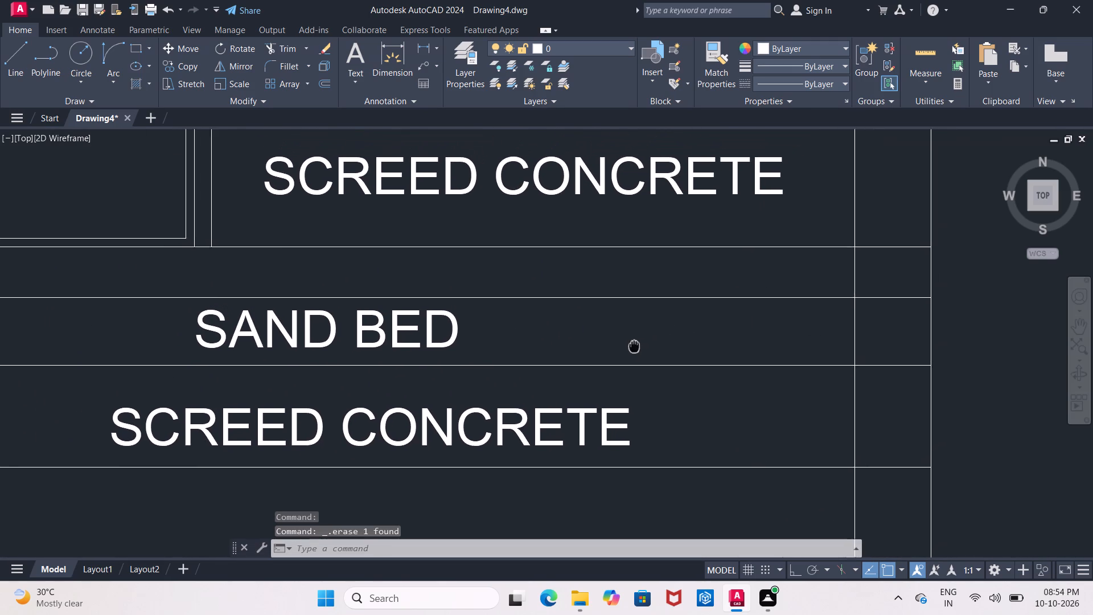
{"action": "middle_click_drag", "start_coordinate": [632, 348], "coordinate": [607, 361]}
{"action": "left_click", "coordinate": [435, 189]}
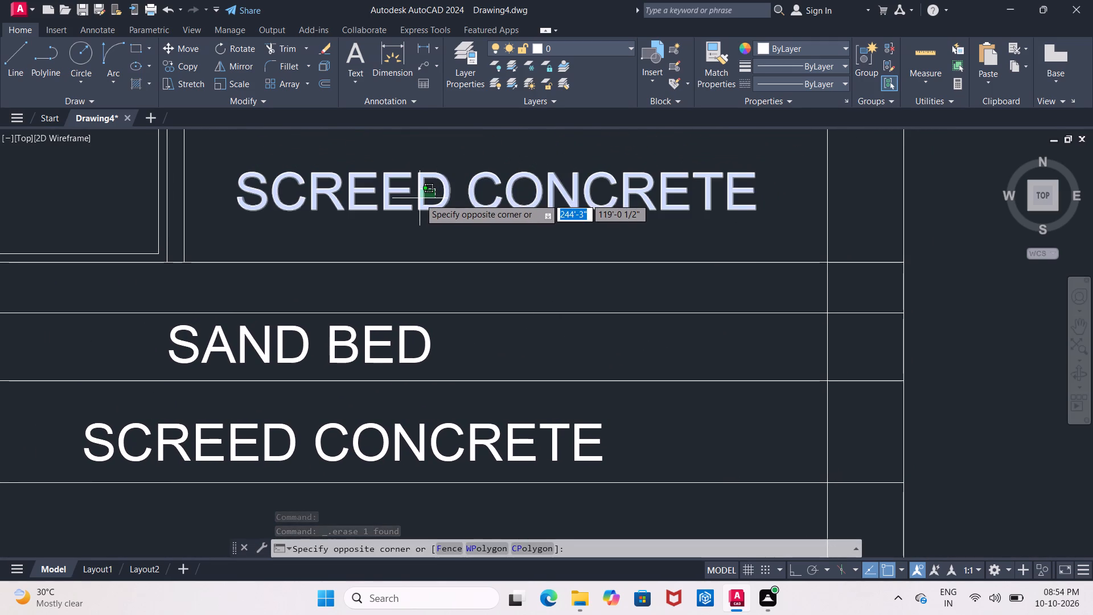
{"action": "key", "text": "Escape"}
{"action": "left_click", "coordinate": [357, 183]}
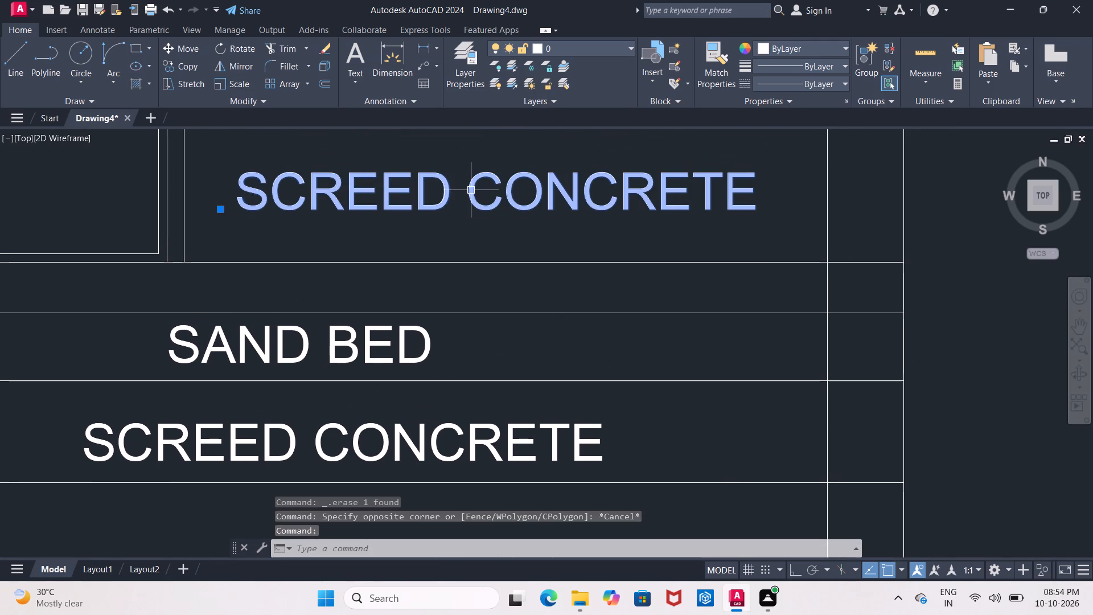
{"action": "double_click", "coordinate": [471, 190]}
{"action": "left_click", "coordinate": [481, 194]}
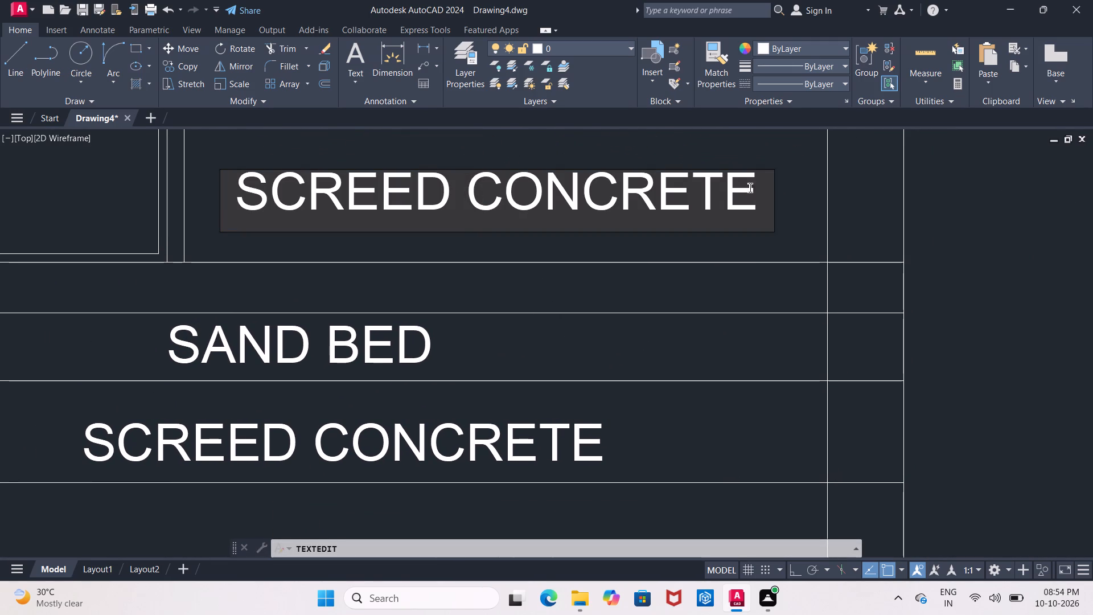
{"action": "left_click", "coordinate": [751, 189]}
{"action": "key", "text": "BackSpace"}
{"action": "key", "text": "BackSpace"}
{"action": "key", "text": "BackSpace"}
{"action": "key", "text": "BackSpace"}
{"action": "key", "text": "BackSpace"}
{"action": "key", "text": "BackSpace"}
{"action": "key", "text": "BackSpace"}
{"action": "key", "text": "BackSpace"}
{"action": "key", "text": "BackSpace"}
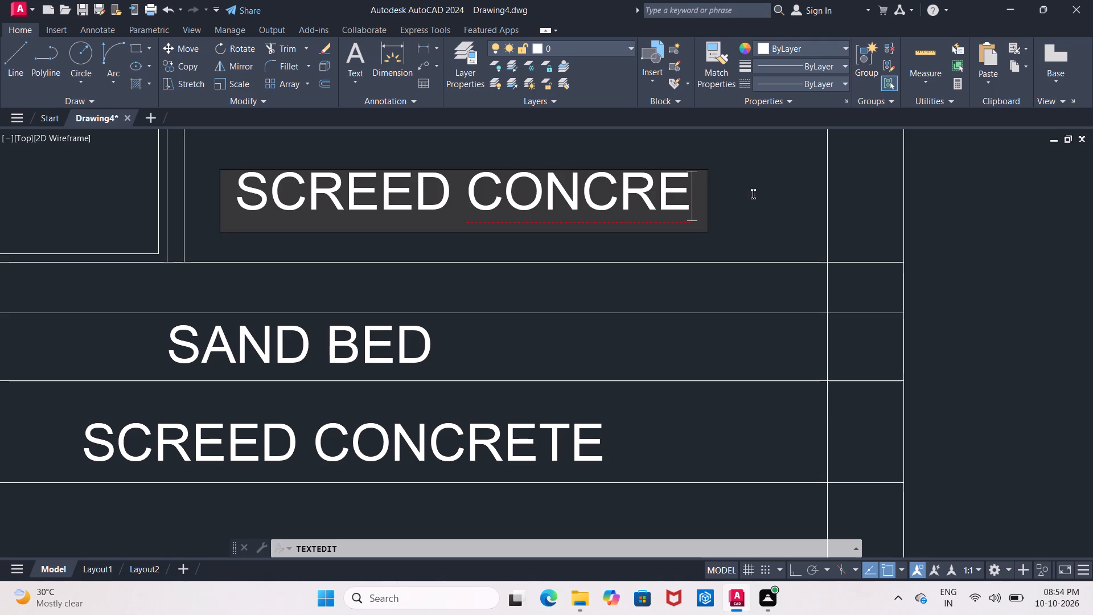
{"action": "key", "text": "BackSpace"}
{"action": "key", "text": "BackSpace"}
{"action": "key", "text": "BackSpace"}
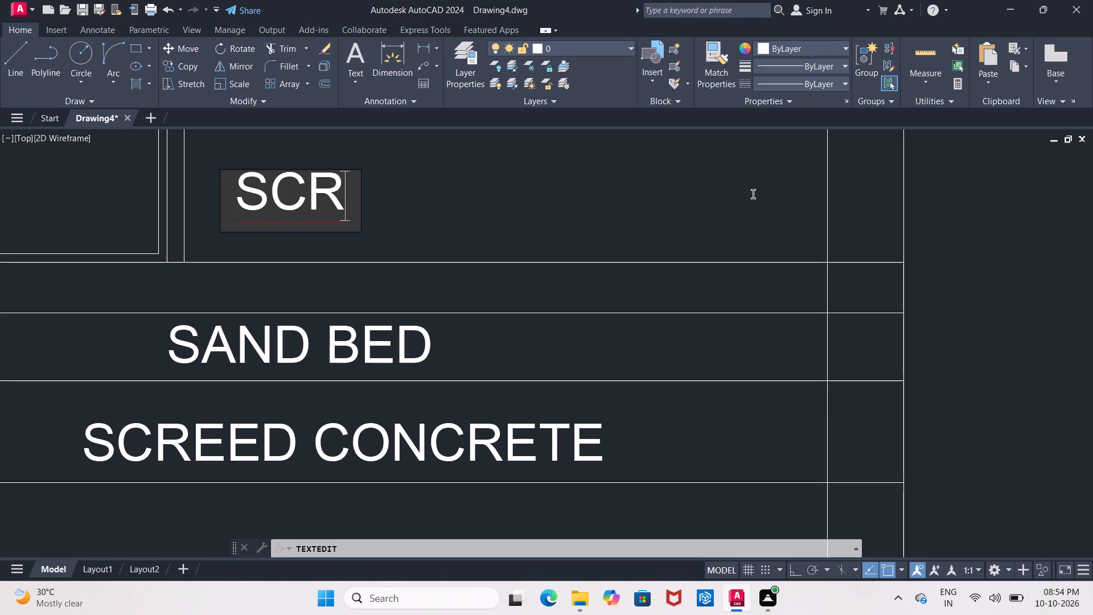
{"action": "key", "text": "BackSpace"}
{"action": "key", "text": "BackSpace"}
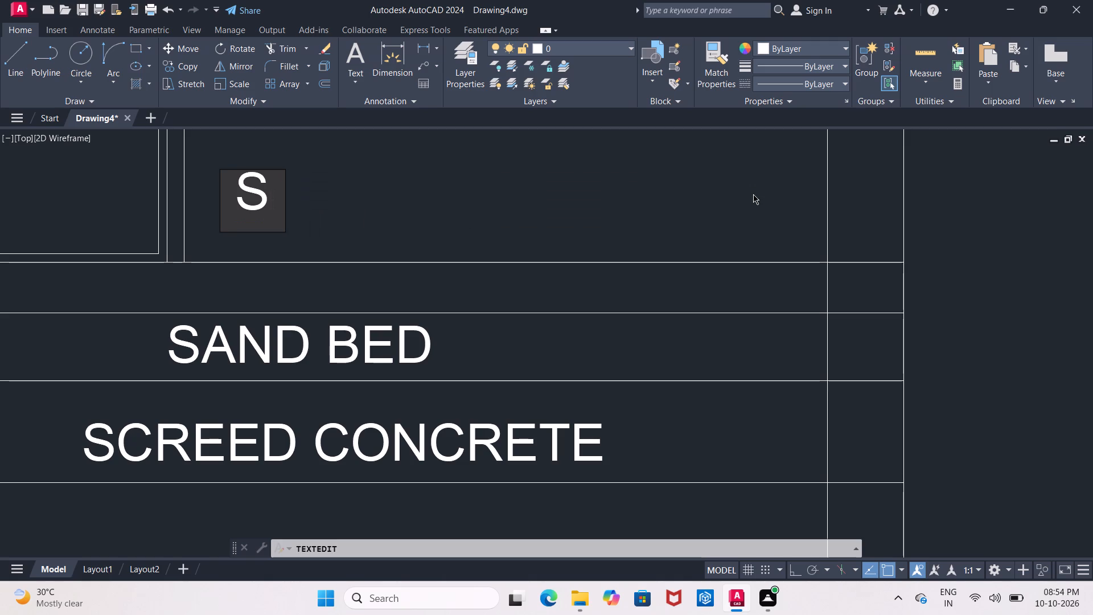
{"action": "key", "text": "BackSpace"}
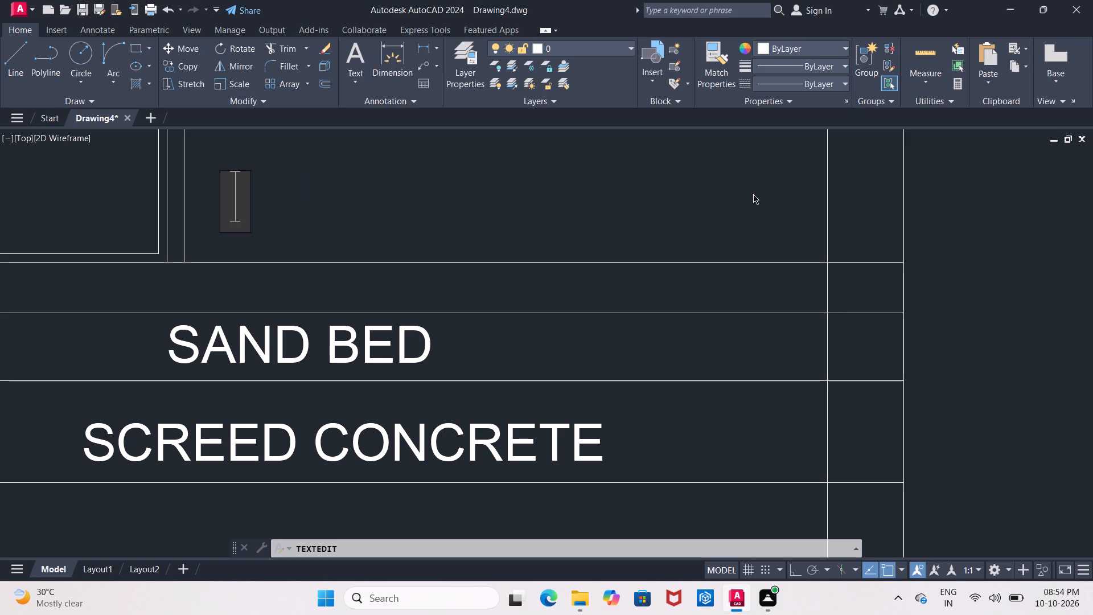
{"action": "key", "text": "c"}
{"action": "key", "text": "o"}
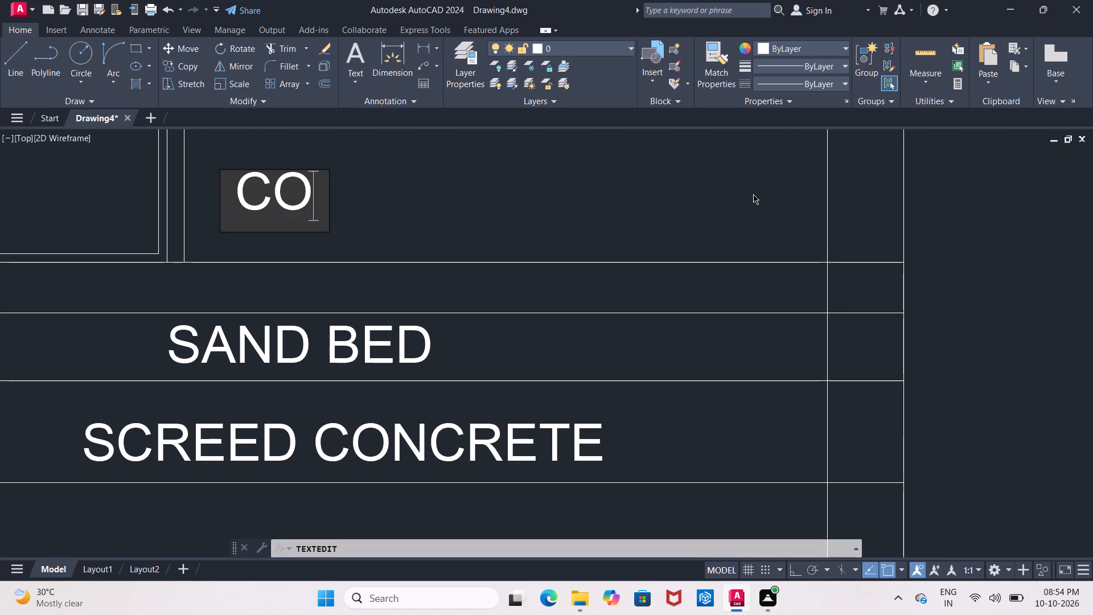
{"action": "type", "text": "PING"}
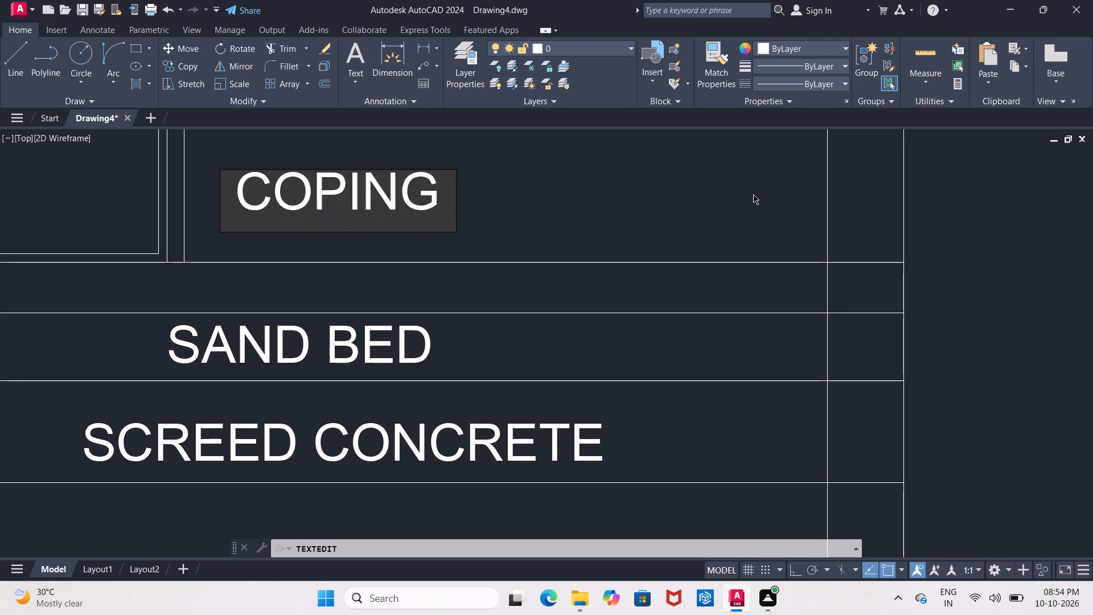
{"action": "left_click", "coordinate": [753, 194]}
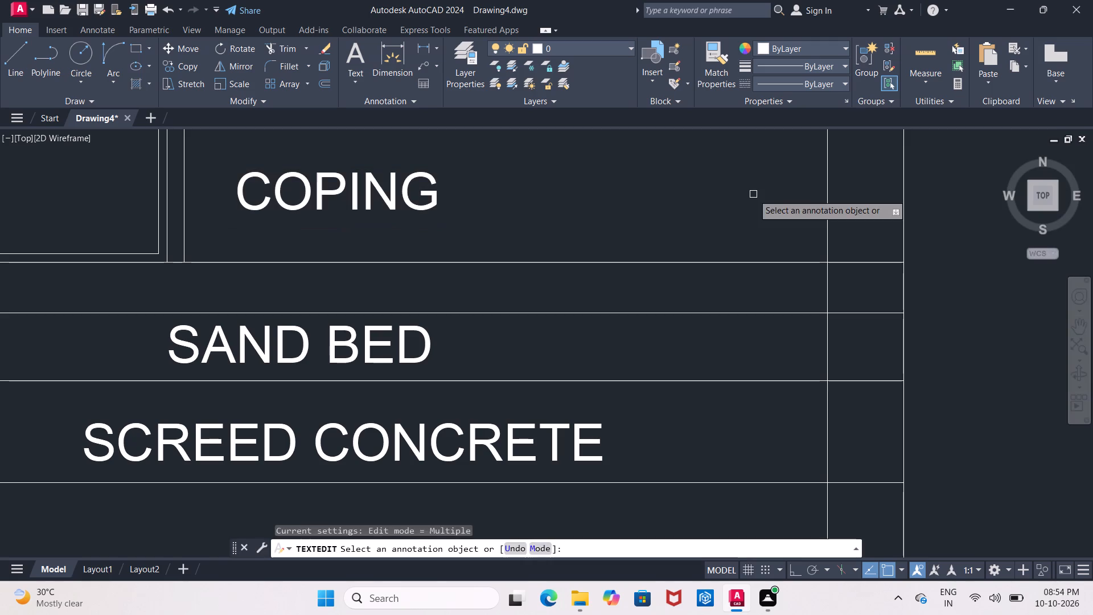
{"action": "key", "text": "Escape"}
Move the COPING label down into the thin top layer, just above SAND BED.
{"action": "left_click", "coordinate": [335, 192]}
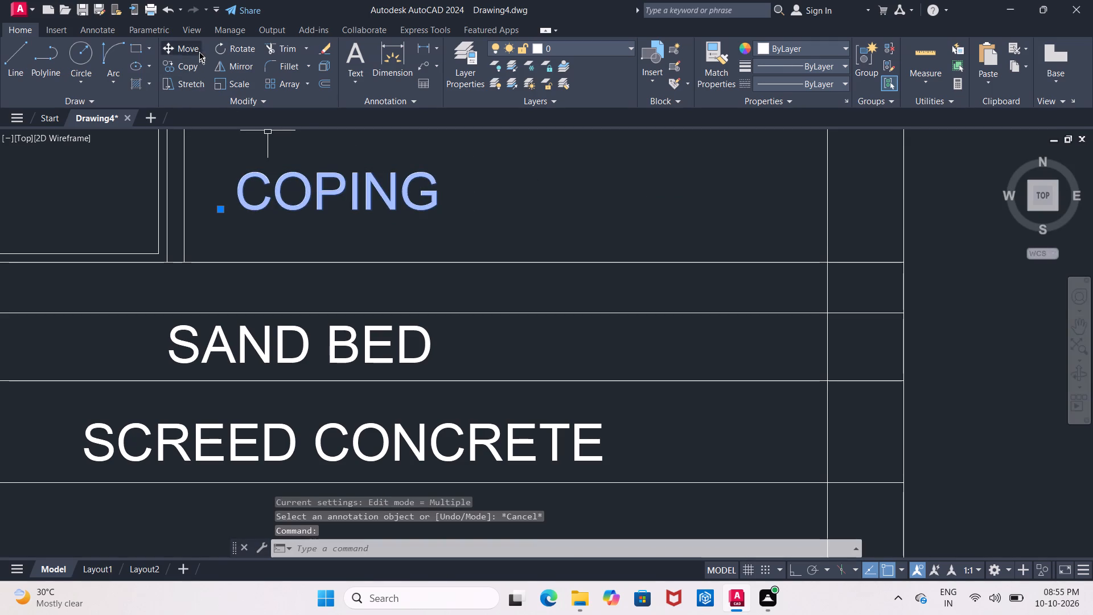
{"action": "left_click", "coordinate": [192, 47]}
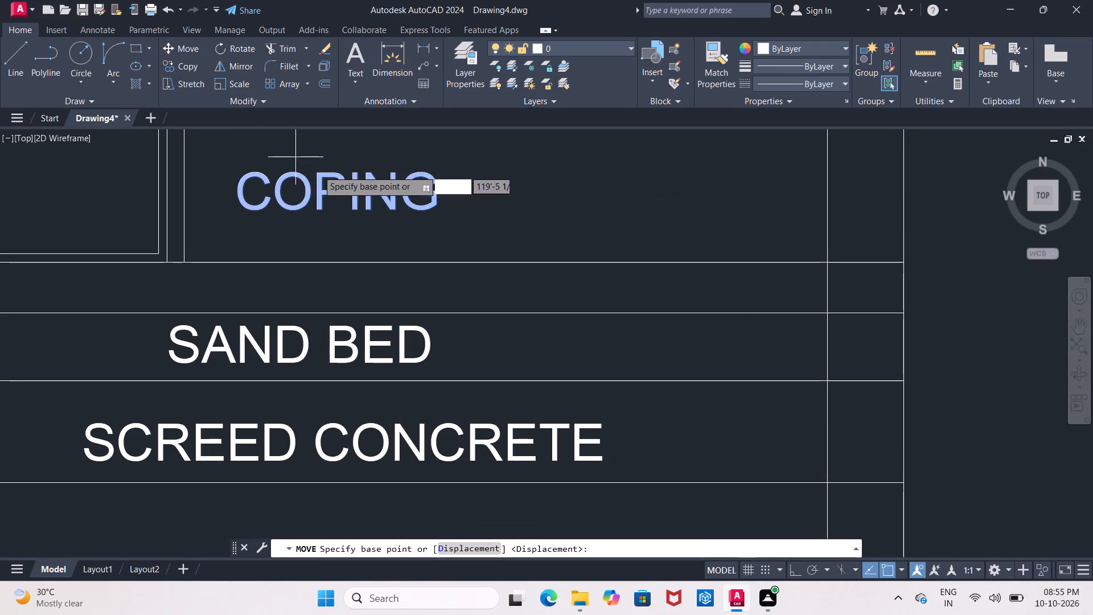
{"action": "left_click", "coordinate": [326, 190]}
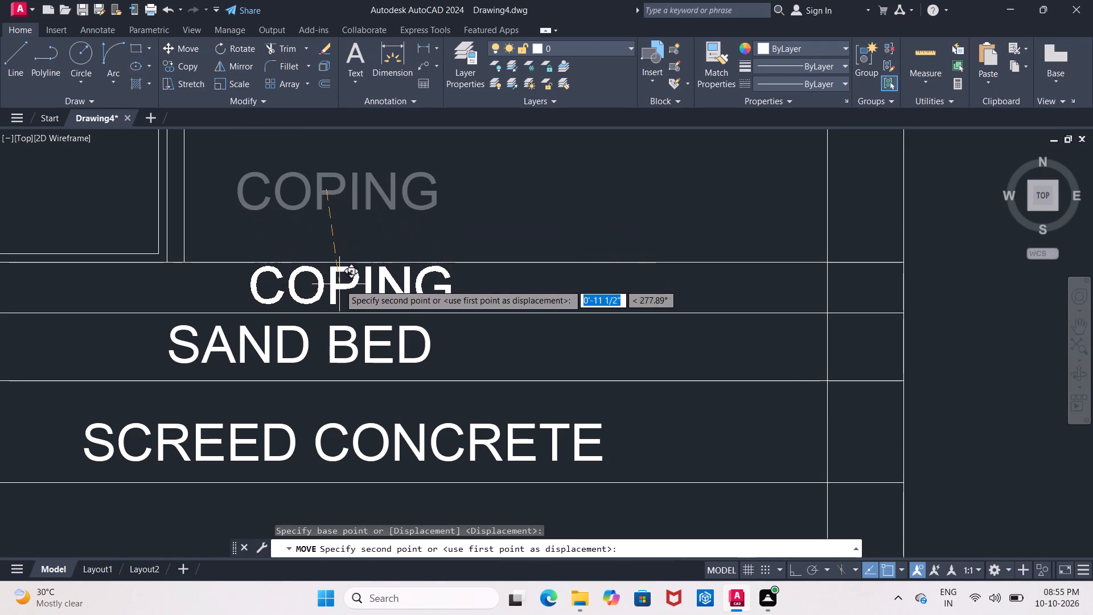
{"action": "left_click", "coordinate": [339, 284]}
Copy the COPING label to the open space just above the floor line.
{"action": "middle_click_drag", "start_coordinate": [358, 249], "coordinate": [299, 260]}
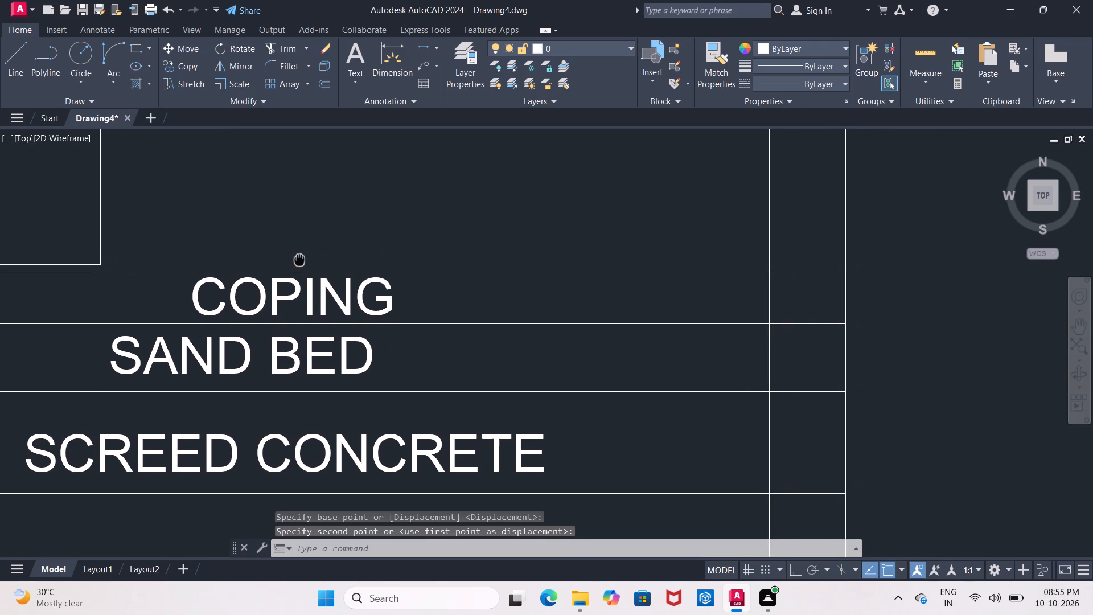
{"action": "middle_click_drag", "start_coordinate": [299, 260], "coordinate": [292, 259]}
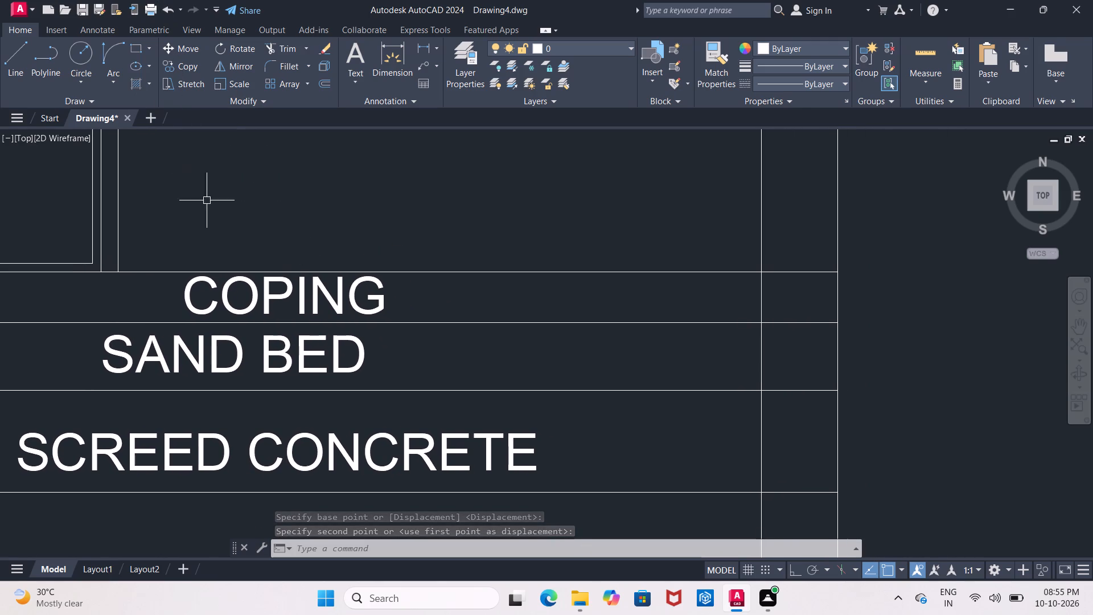
{"action": "left_click", "coordinate": [246, 296]}
{"action": "left_click", "coordinate": [260, 302]}
{"action": "left_click", "coordinate": [276, 298]}
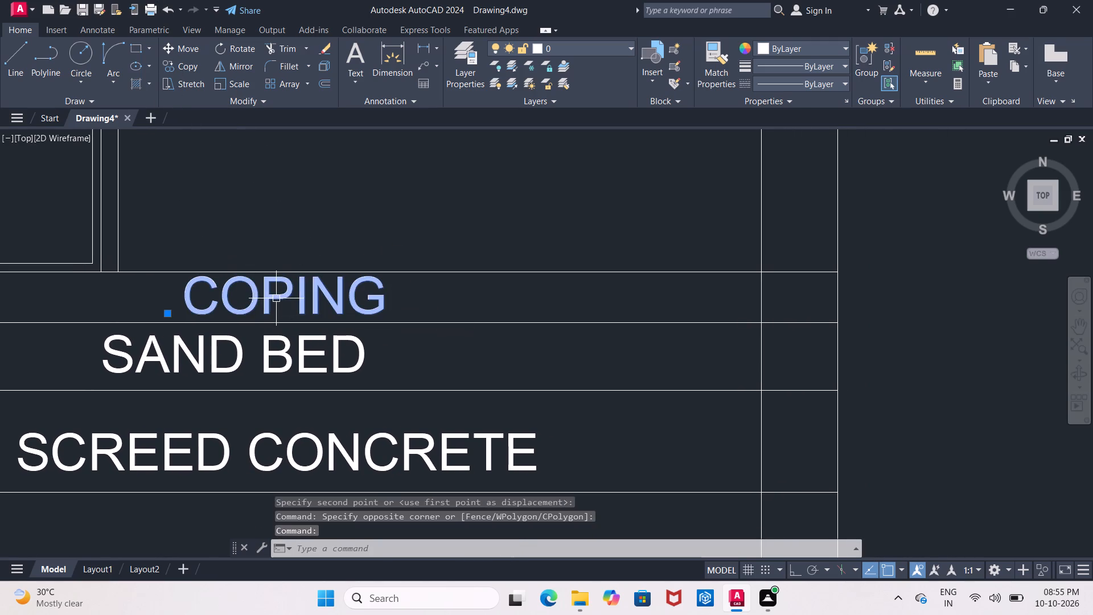
{"action": "left_click", "coordinate": [179, 66]}
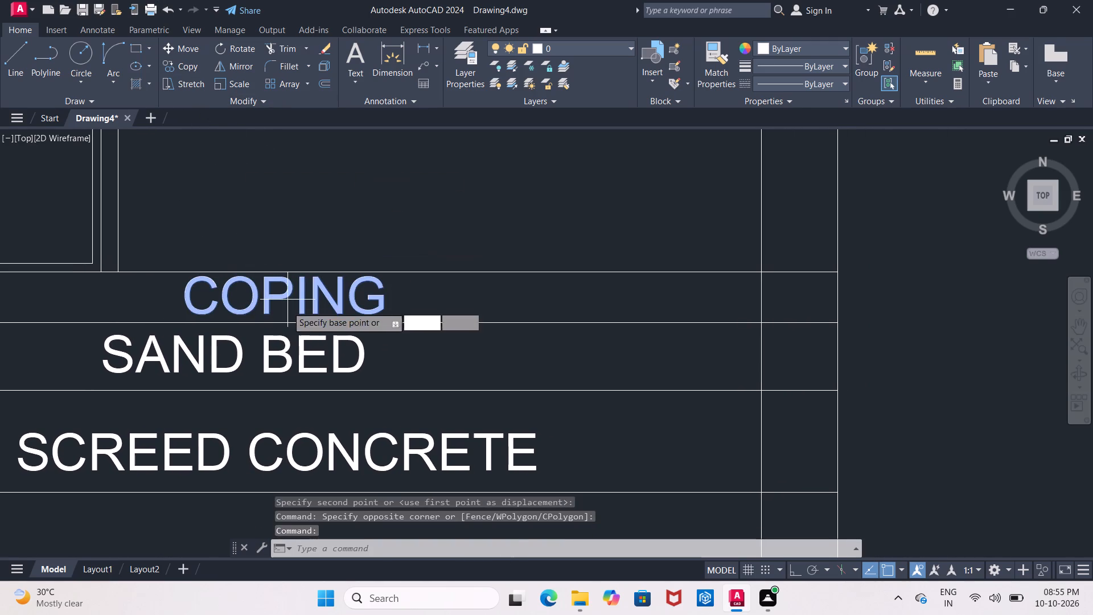
{"action": "left_click", "coordinate": [278, 308]}
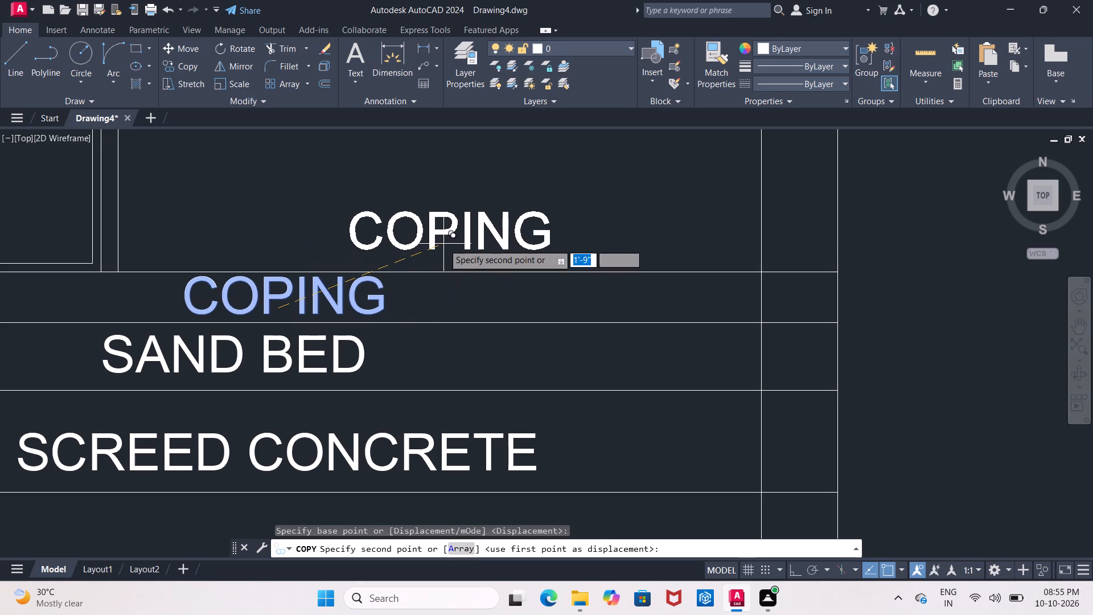
{"action": "left_click", "coordinate": [443, 244]}
{"action": "key", "text": "Escape"}
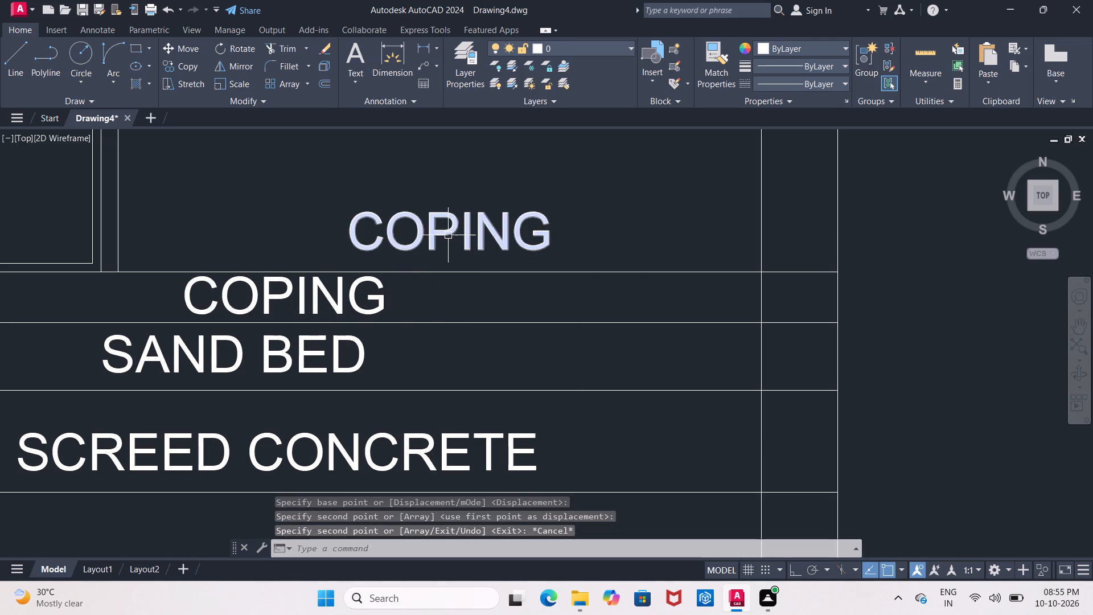
Change the copied COPING label above the floor line to TILES.
{"action": "left_click", "coordinate": [448, 235]}
{"action": "left_click", "coordinate": [449, 234]}
{"action": "left_click", "coordinate": [461, 229]}
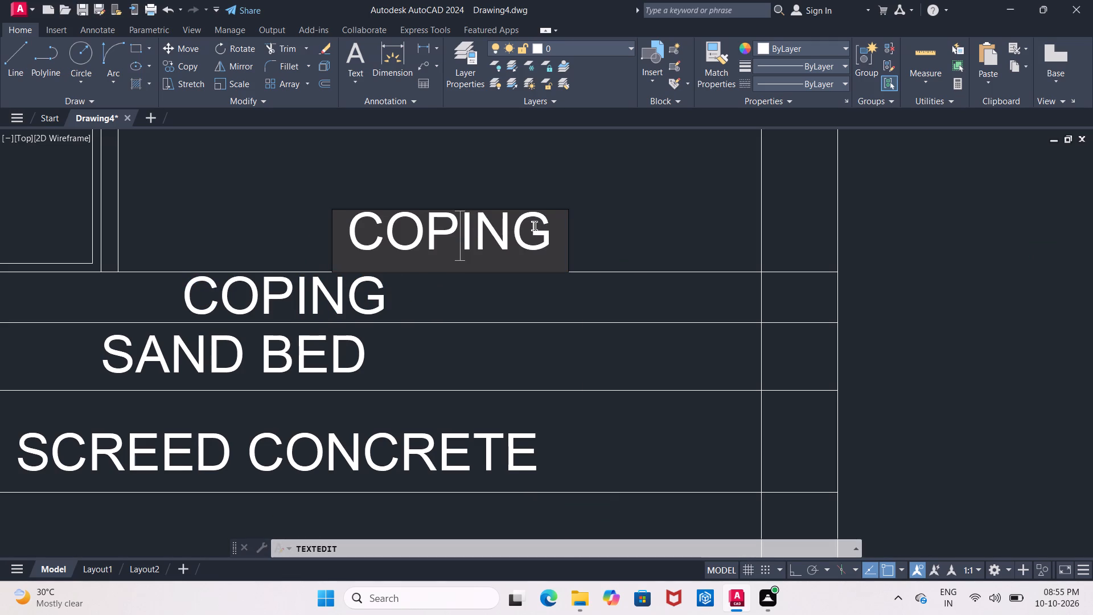
{"action": "left_click", "coordinate": [545, 229]}
{"action": "key", "text": "BackSpace"}
{"action": "key", "text": "BackSpace"}
{"action": "key", "text": "BackSpace"}
{"action": "key", "text": "BackSpace"}
{"action": "key", "text": "BackSpace"}
{"action": "key", "text": "BackSpace"}
{"action": "key", "text": "BackSpace"}
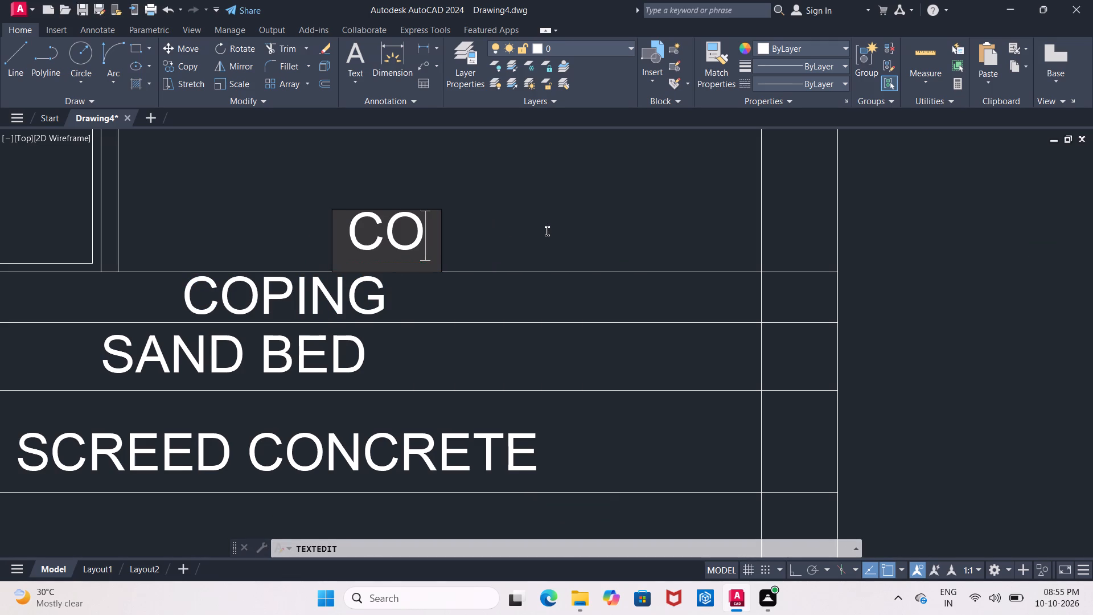
{"action": "type", "text": "TIL"}
{"action": "type", "text": "ES"}
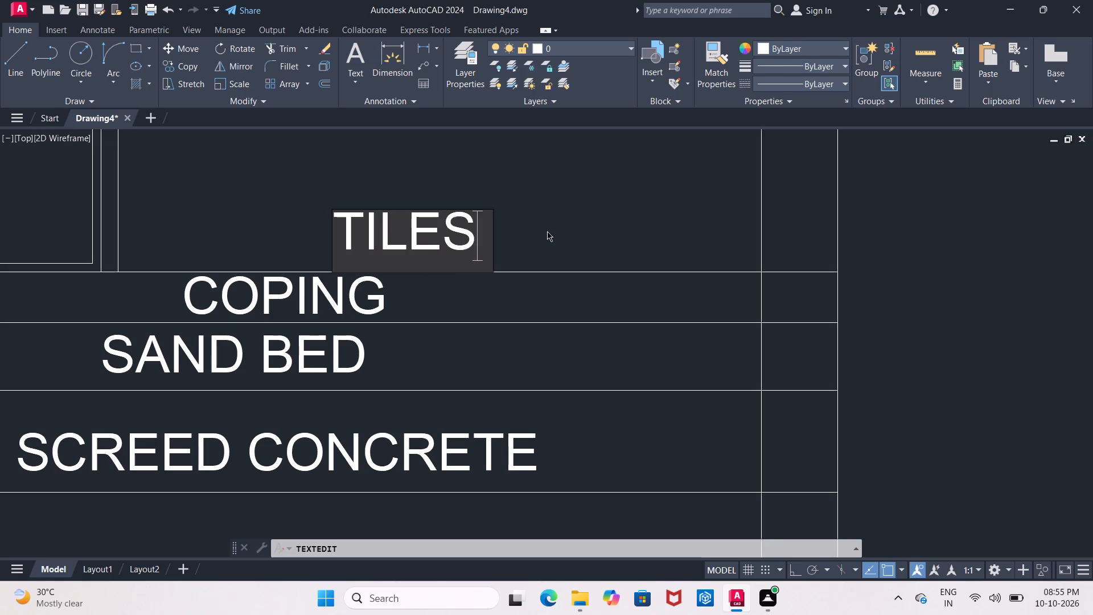
{"action": "left_click", "coordinate": [561, 224]}
{"action": "middle_click_drag", "start_coordinate": [561, 224], "coordinate": [484, 237]}
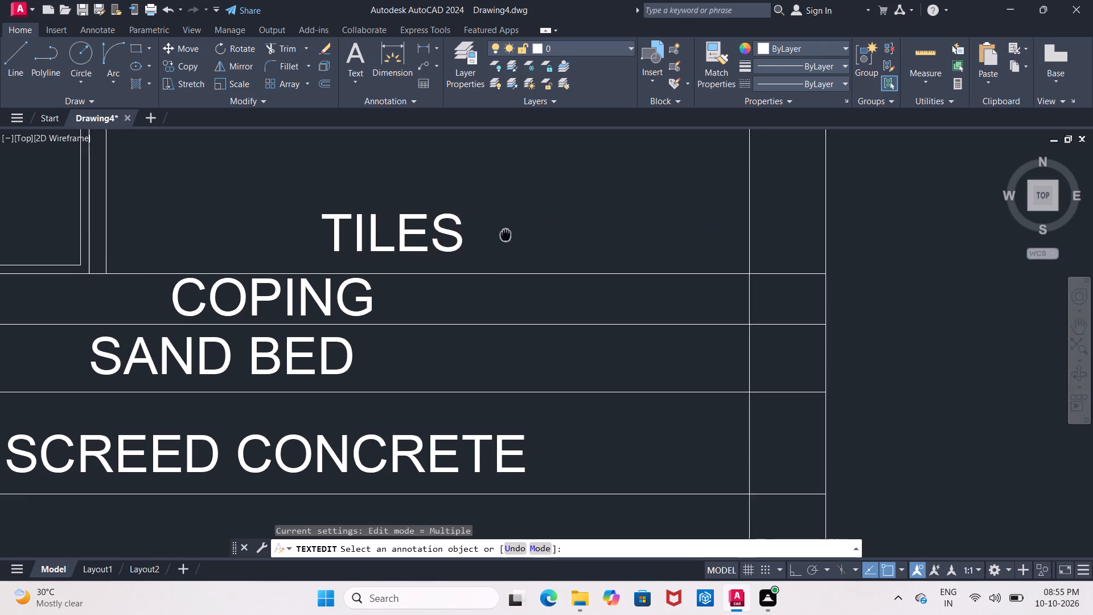
Start a hatch with the GOST_GROUND diagonal-line pattern.
{"action": "middle_click_drag", "start_coordinate": [484, 237], "coordinate": [351, 256]}
{"action": "middle_click", "coordinate": [368, 261]}
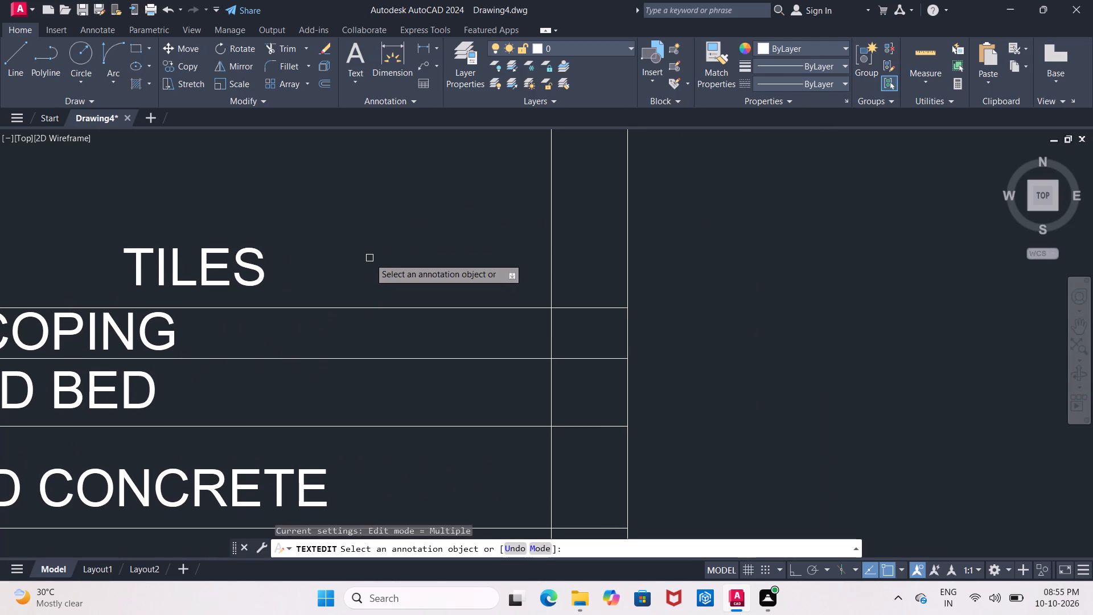
{"action": "key", "text": "Escape"}
{"action": "scroll", "coordinate": [418, 249], "scroll_direction": "down", "scroll_amount": 2}
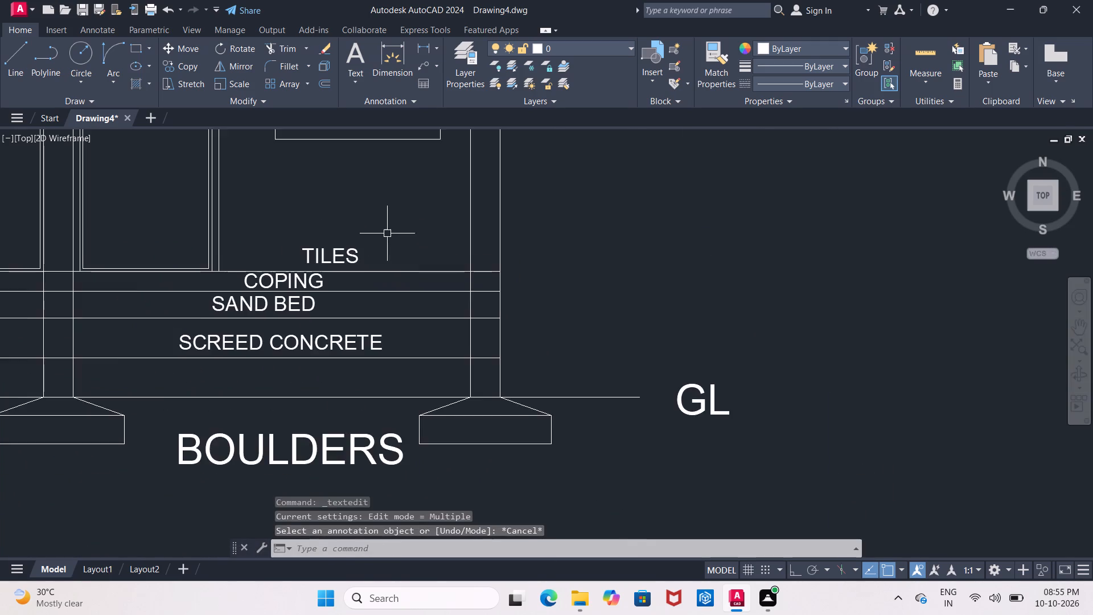
{"action": "middle_click_drag", "start_coordinate": [387, 233], "coordinate": [358, 356]}
{"action": "middle_click", "coordinate": [380, 322]}
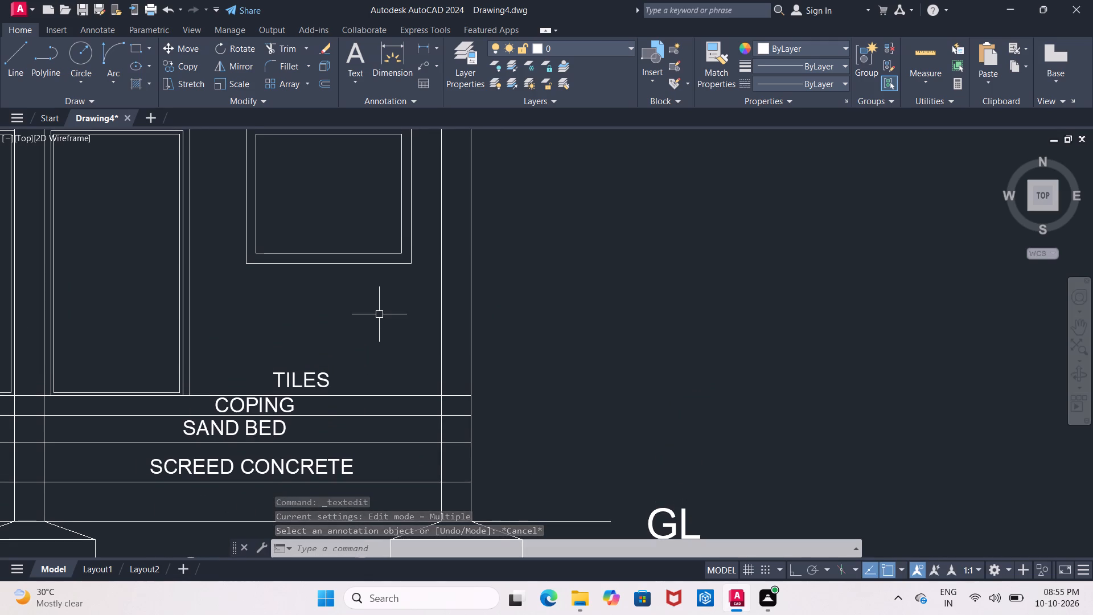
{"action": "key", "text": "h"}
{"action": "key", "text": "Return"}
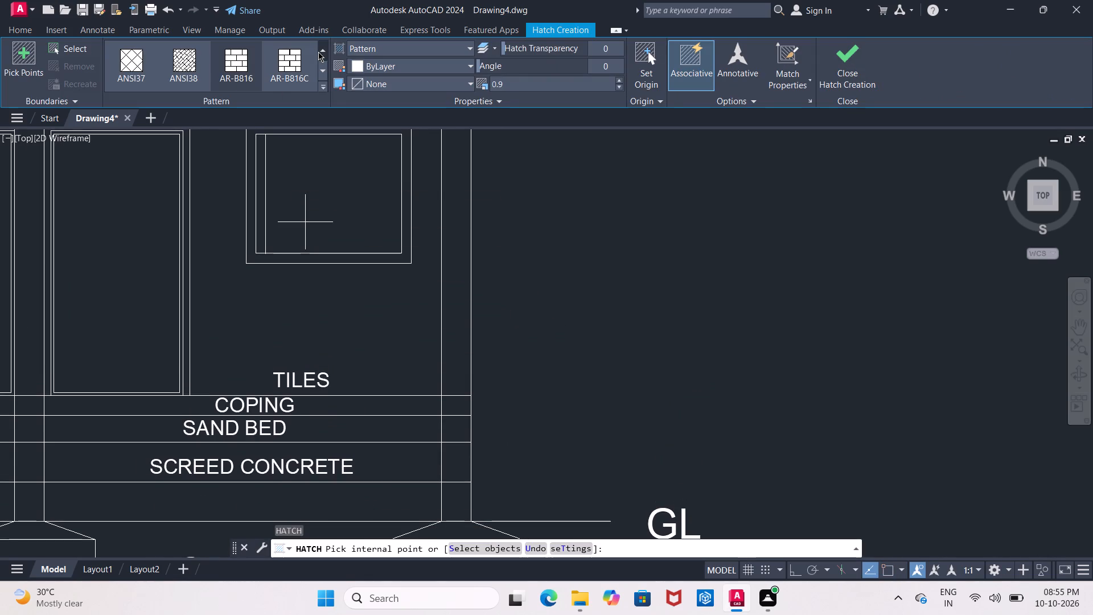
{"action": "left_click", "coordinate": [318, 52]}
{"action": "left_click", "coordinate": [320, 52]}
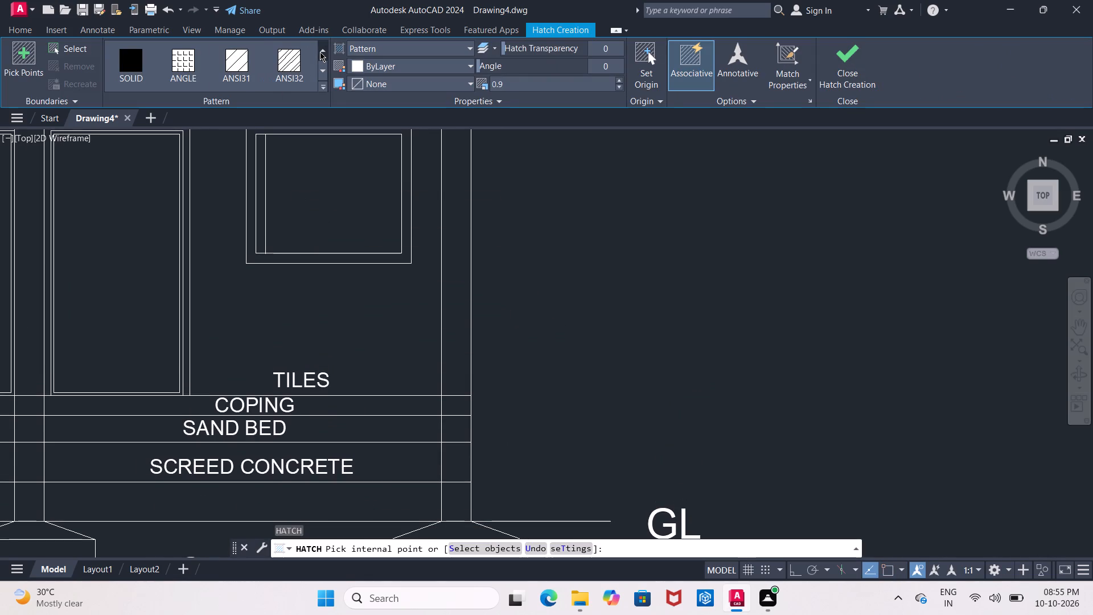
{"action": "left_click", "coordinate": [320, 52]}
{"action": "double_click", "coordinate": [320, 52]}
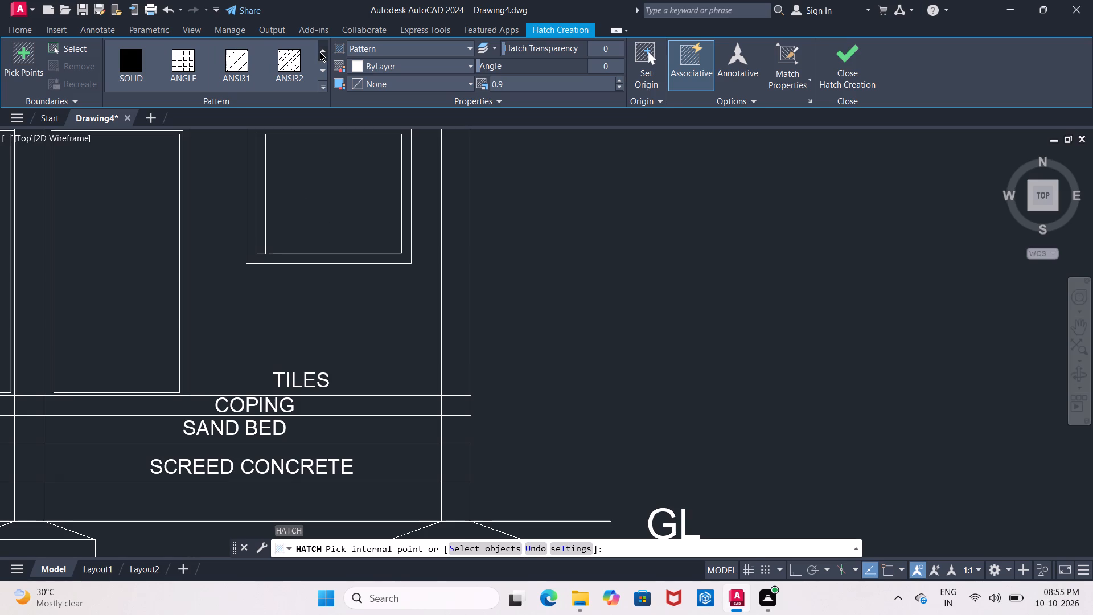
{"action": "double_click", "coordinate": [325, 75]}
{"action": "left_click", "coordinate": [325, 75]}
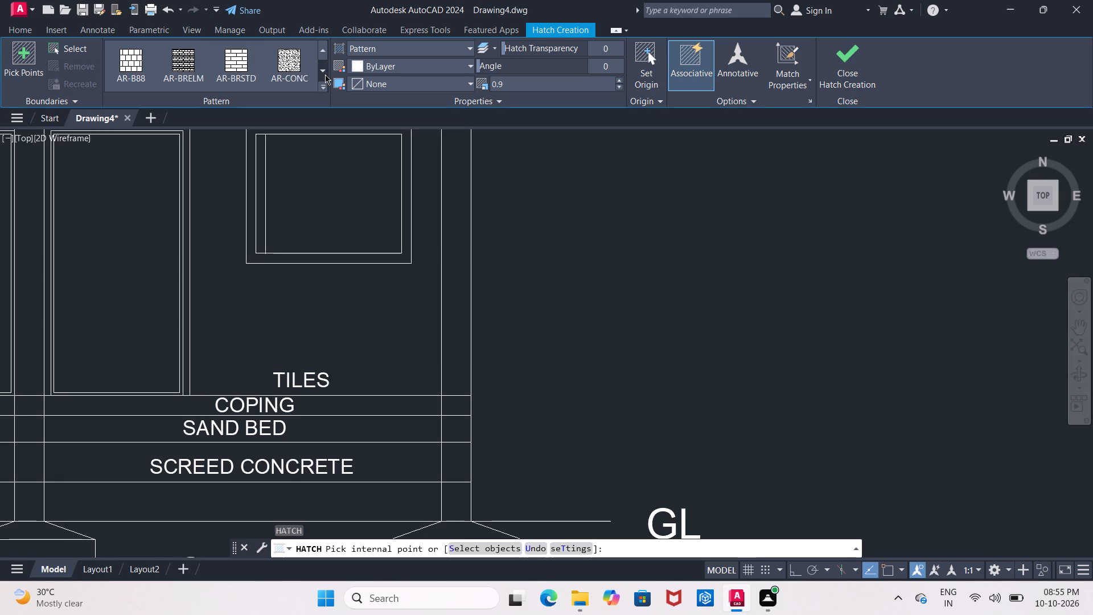
{"action": "left_click", "coordinate": [325, 75]}
{"action": "left_click", "coordinate": [325, 75]}
{"action": "left_click", "coordinate": [325, 75]}
{"action": "left_click", "coordinate": [325, 75]}
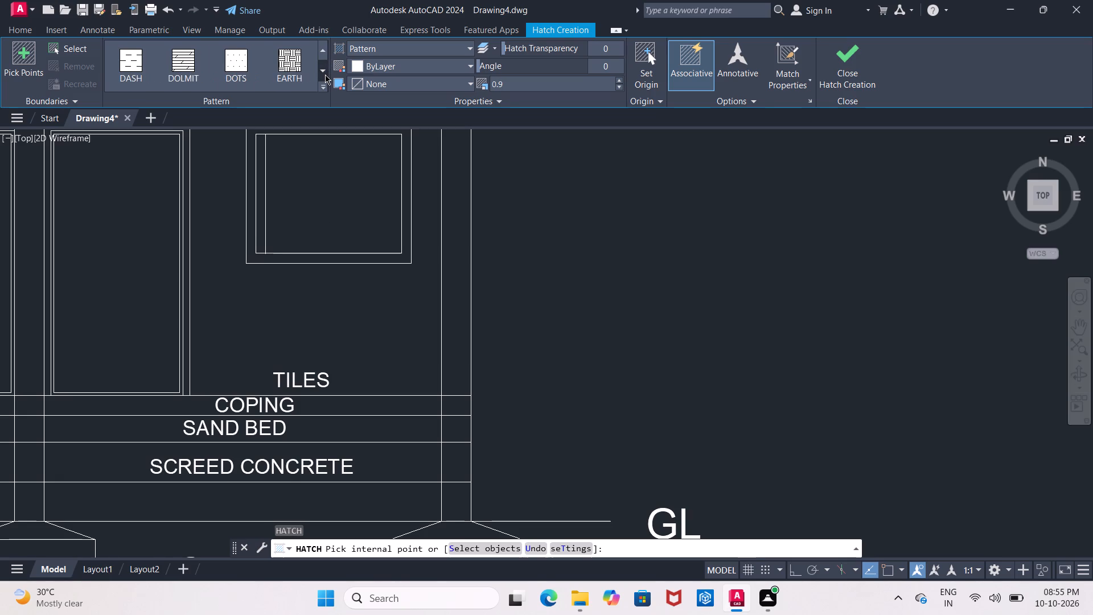
{"action": "left_click", "coordinate": [325, 75]}
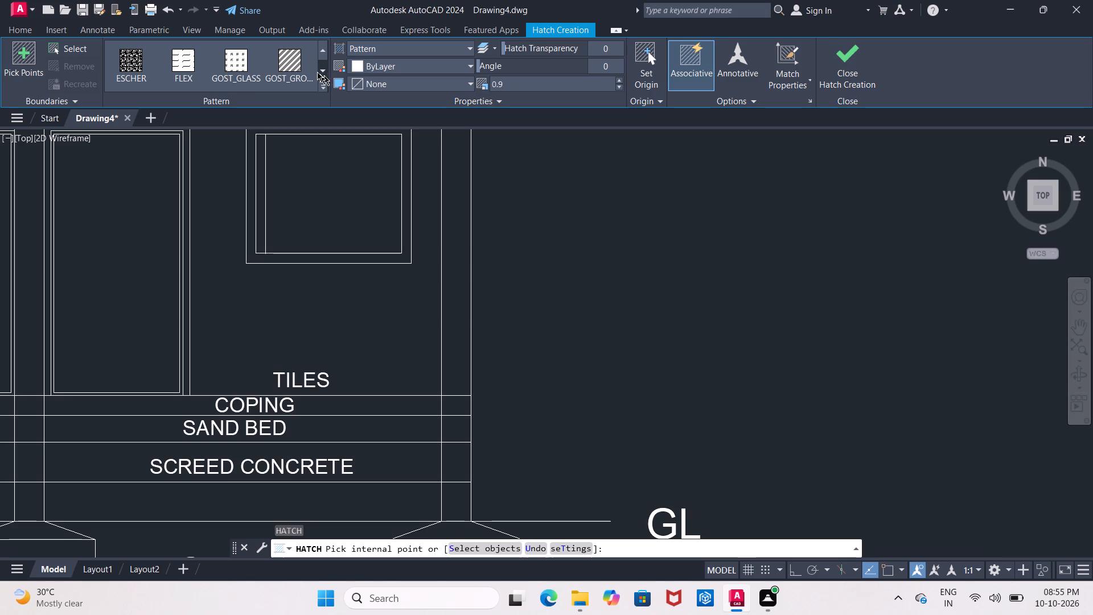
{"action": "left_click", "coordinate": [298, 68]}
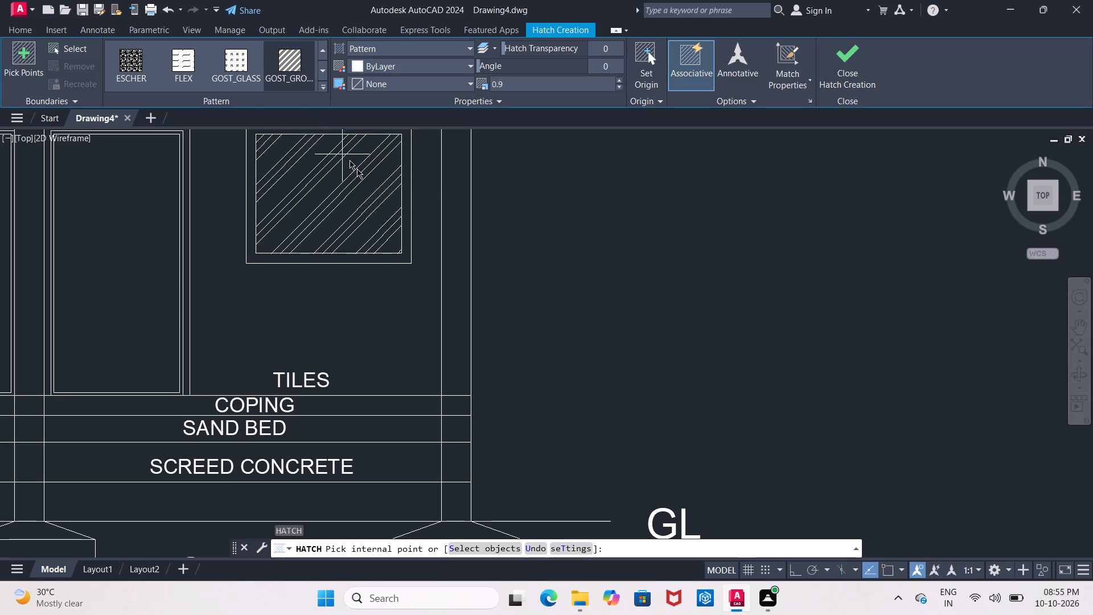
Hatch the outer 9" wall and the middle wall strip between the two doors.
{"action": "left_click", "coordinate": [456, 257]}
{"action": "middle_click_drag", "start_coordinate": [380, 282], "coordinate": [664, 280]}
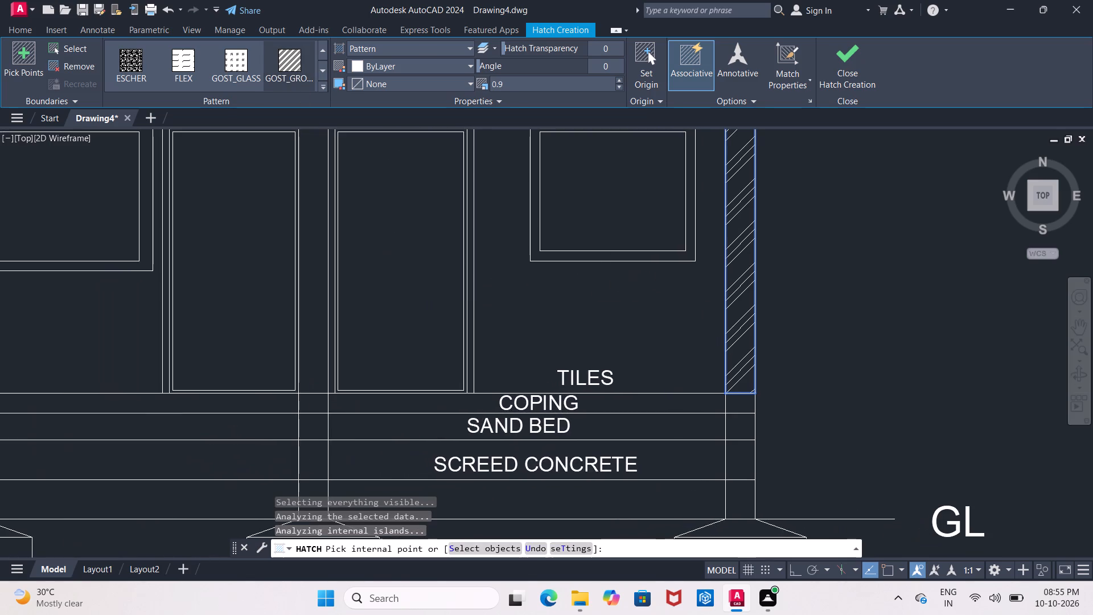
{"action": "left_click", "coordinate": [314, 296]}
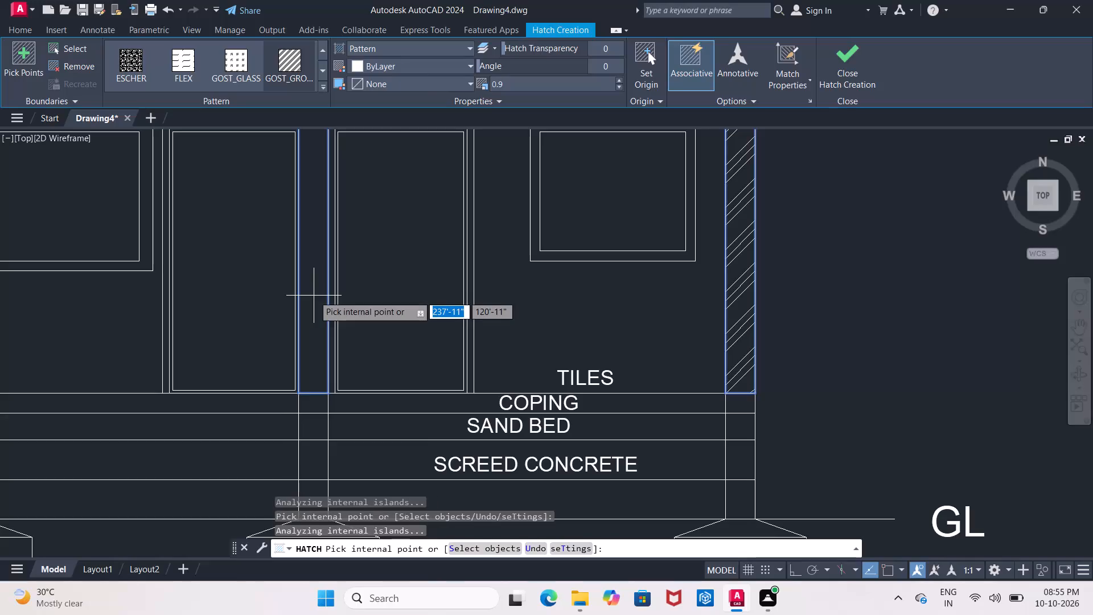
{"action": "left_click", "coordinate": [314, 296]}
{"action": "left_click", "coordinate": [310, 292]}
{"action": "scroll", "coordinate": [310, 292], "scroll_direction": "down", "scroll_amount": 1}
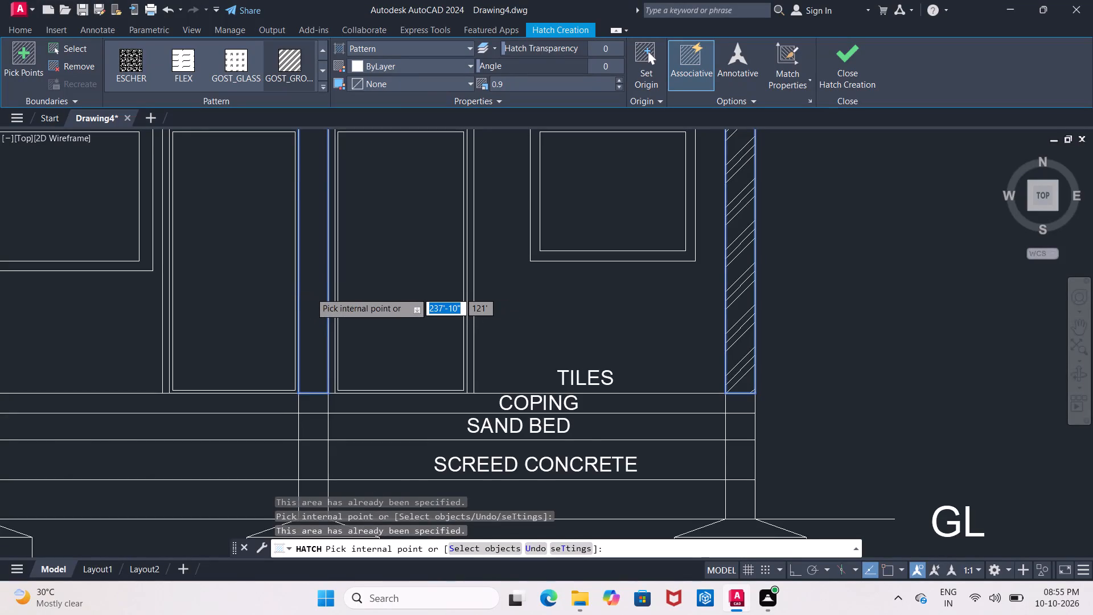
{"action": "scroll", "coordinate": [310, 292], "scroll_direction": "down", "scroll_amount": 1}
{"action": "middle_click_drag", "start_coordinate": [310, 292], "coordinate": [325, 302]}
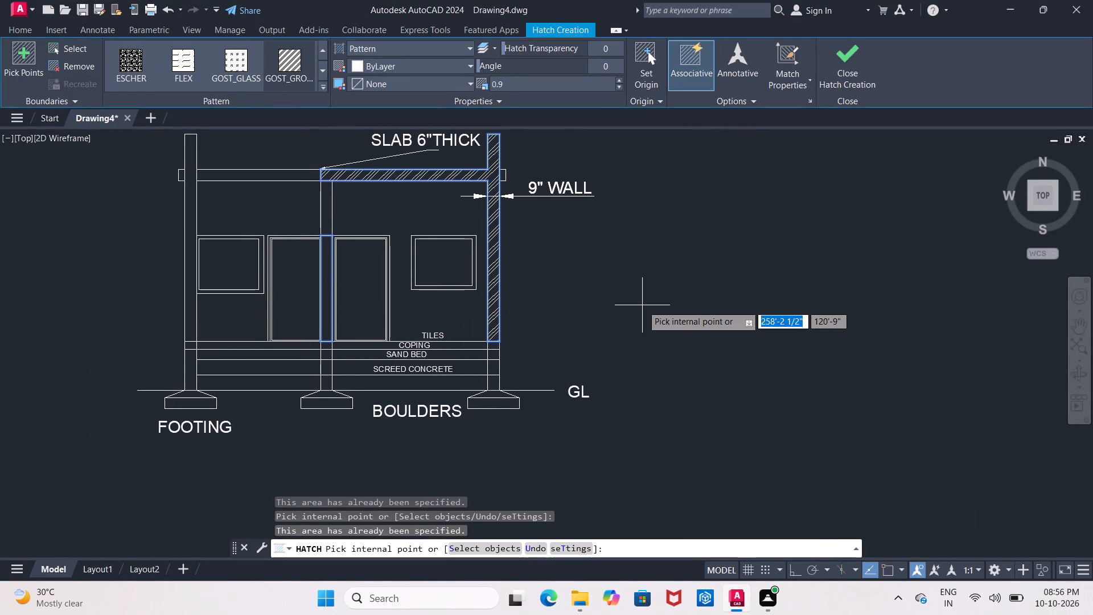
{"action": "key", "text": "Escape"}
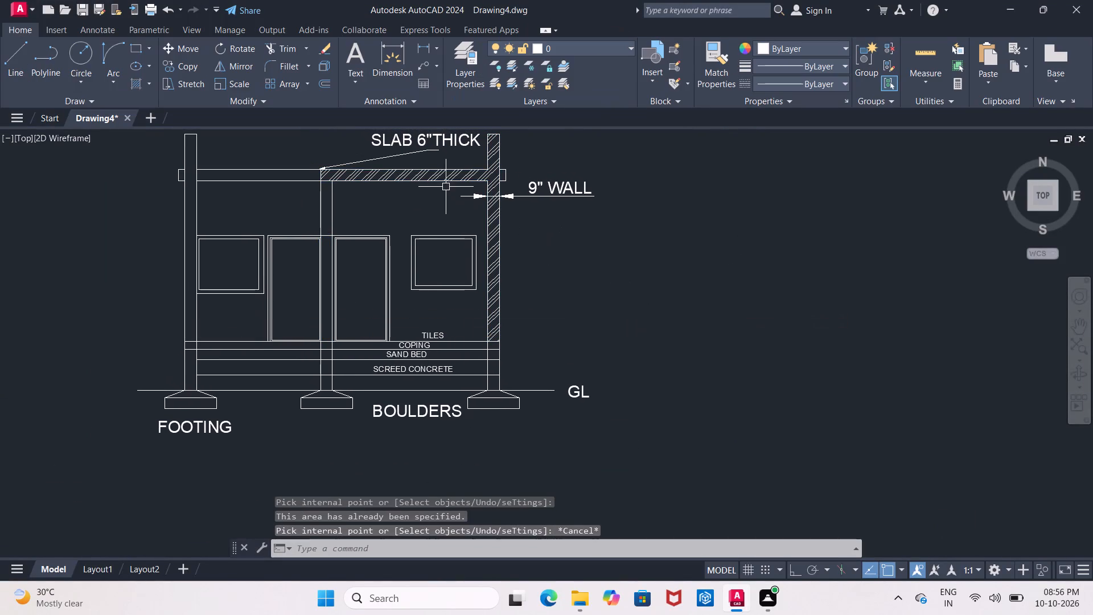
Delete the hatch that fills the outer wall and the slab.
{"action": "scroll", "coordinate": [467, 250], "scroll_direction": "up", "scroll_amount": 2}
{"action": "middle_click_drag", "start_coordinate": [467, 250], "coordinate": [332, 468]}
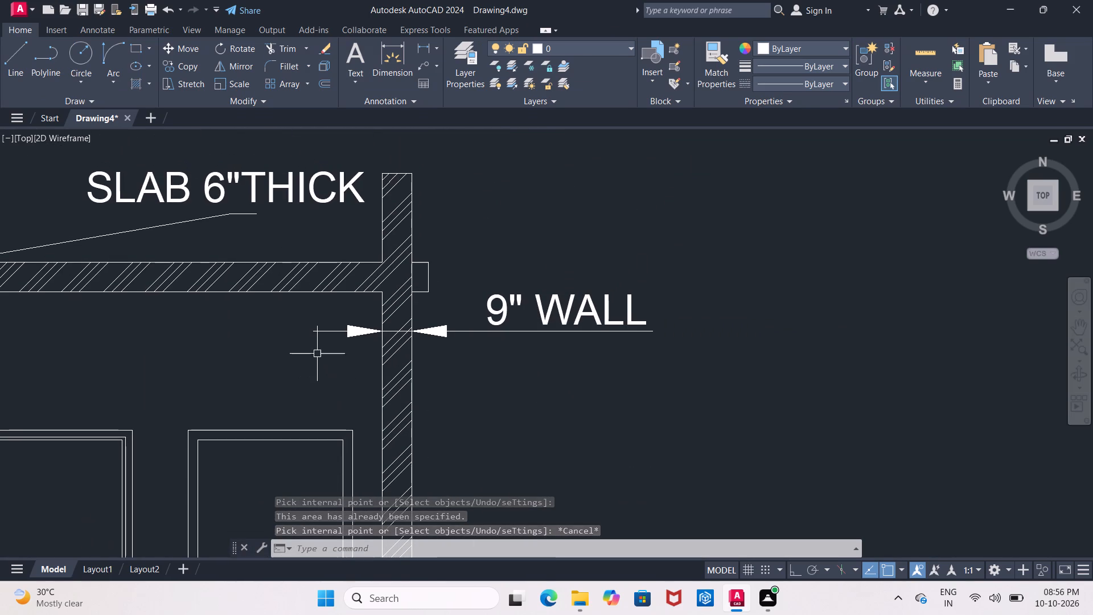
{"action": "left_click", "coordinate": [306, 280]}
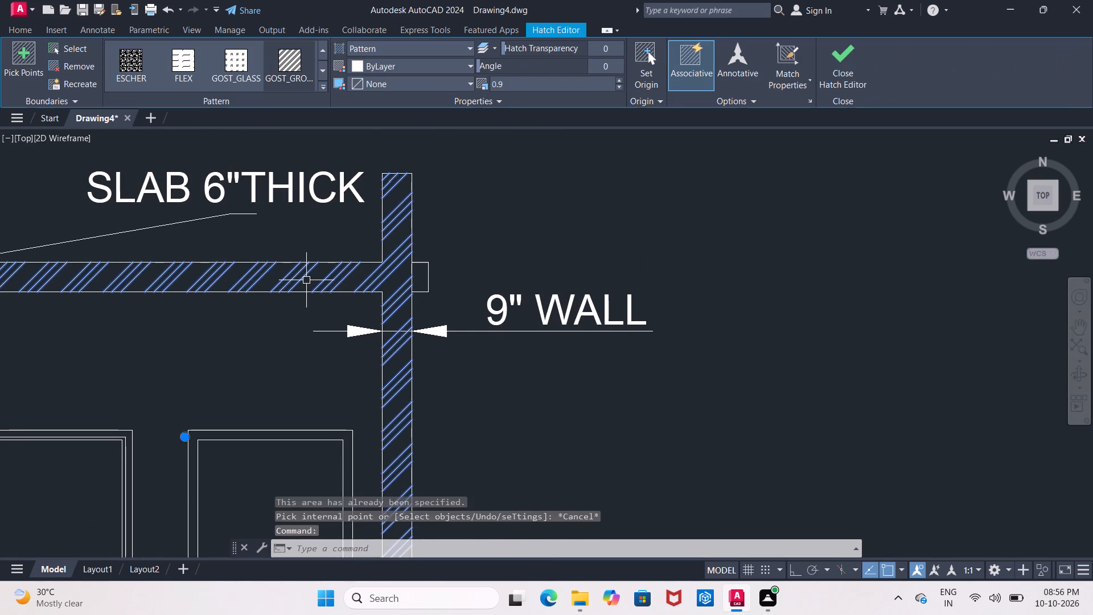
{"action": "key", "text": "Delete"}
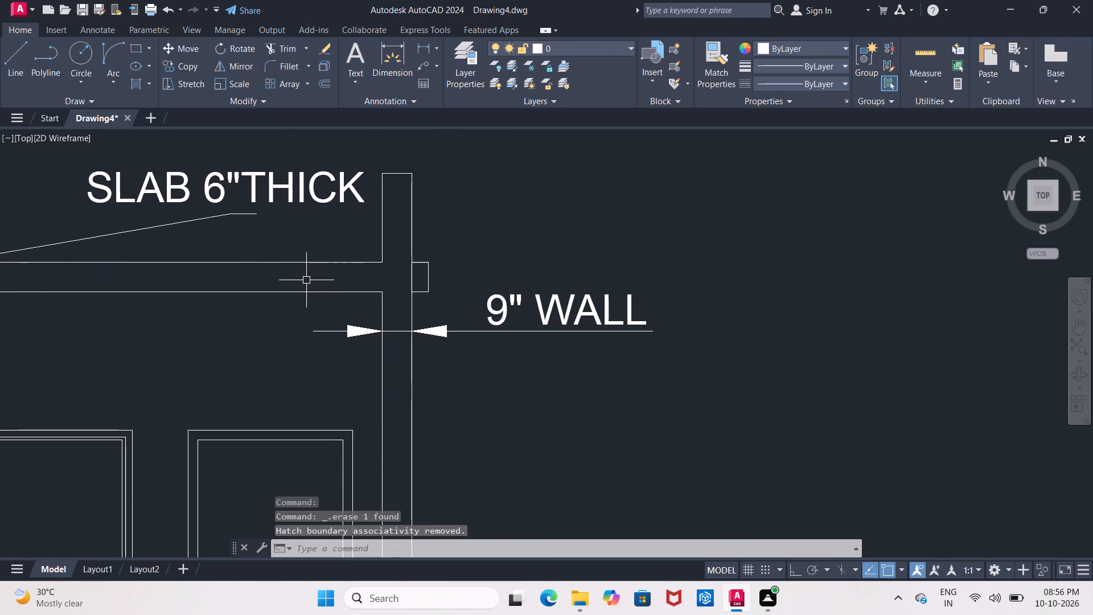
Extend the slab's bottom and top edges across the outer wall, and the wall's inner line through the slab.
{"action": "type", "text": "EX"}
{"action": "key", "text": "Return"}
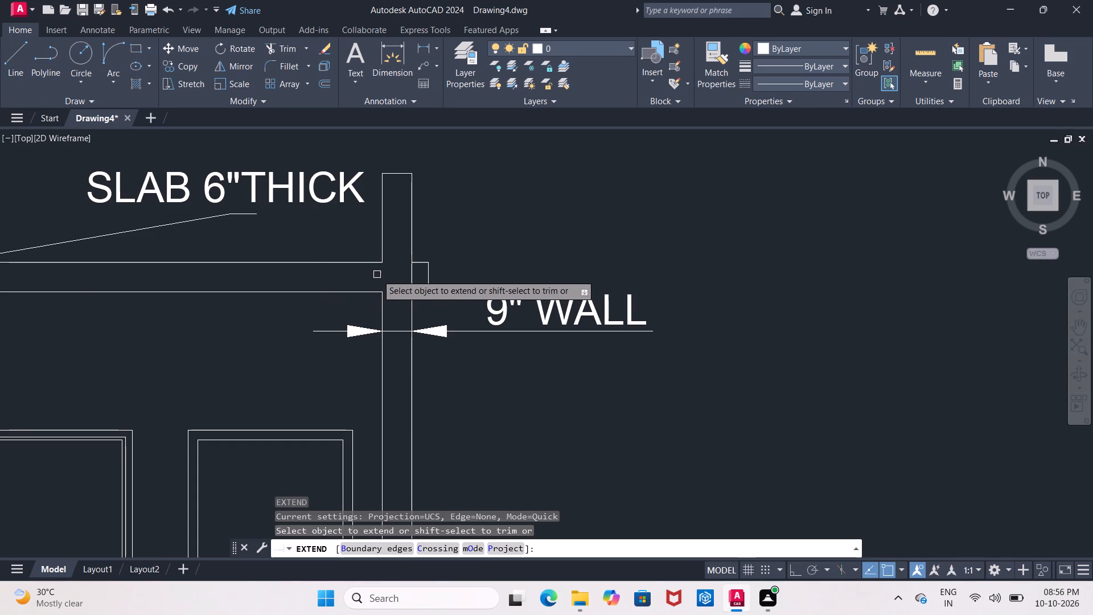
{"action": "left_click", "coordinate": [357, 294]}
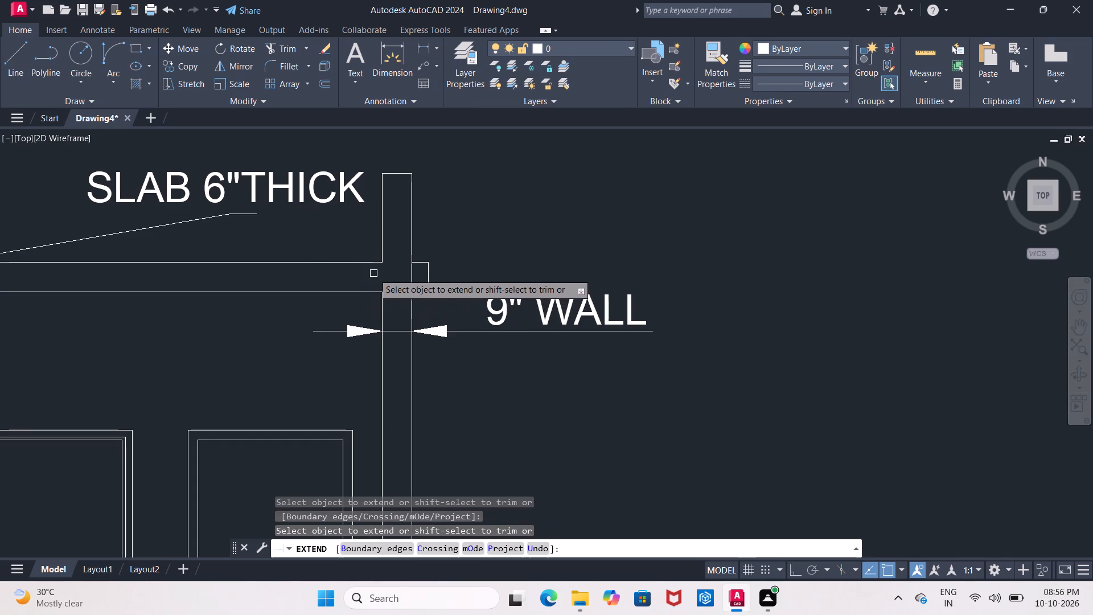
{"action": "left_click", "coordinate": [372, 263]}
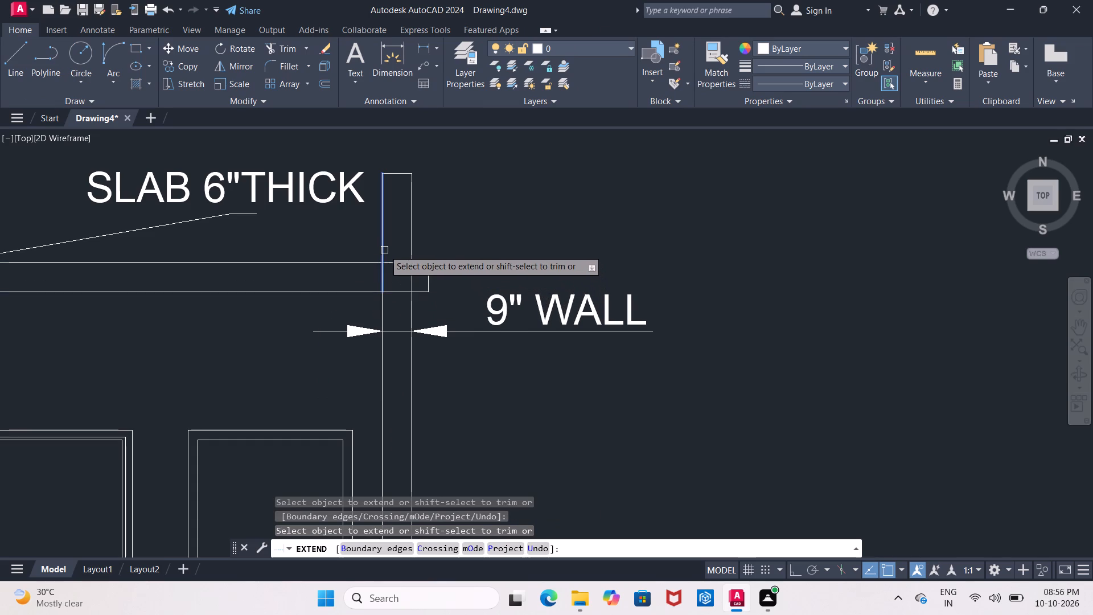
{"action": "left_click", "coordinate": [384, 250]}
{"action": "middle_click_drag", "start_coordinate": [464, 265], "coordinate": [475, 208]}
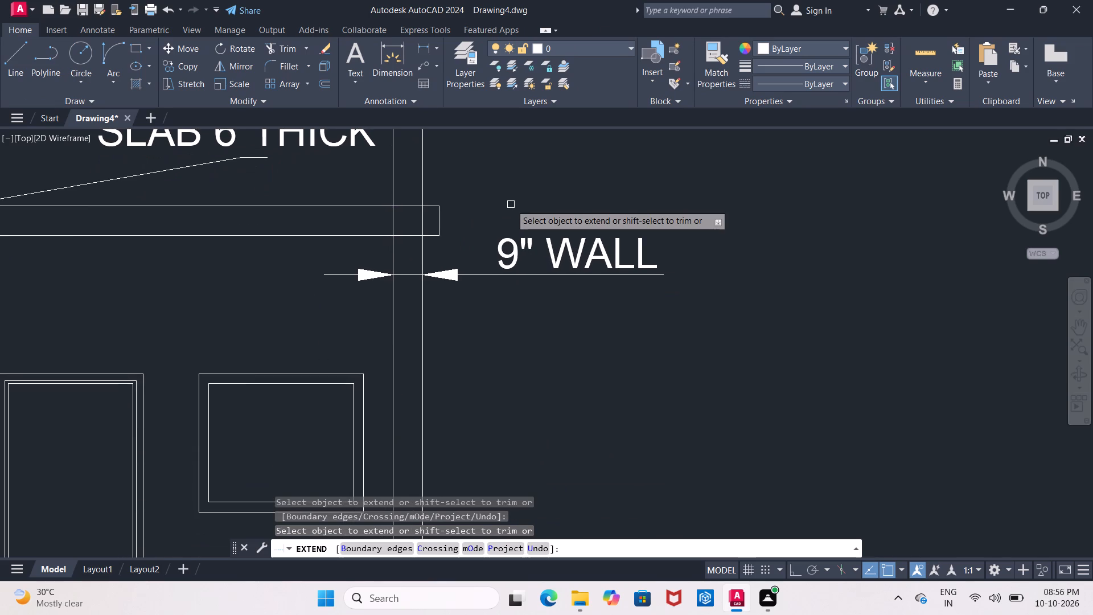
{"action": "key", "text": "Escape"}
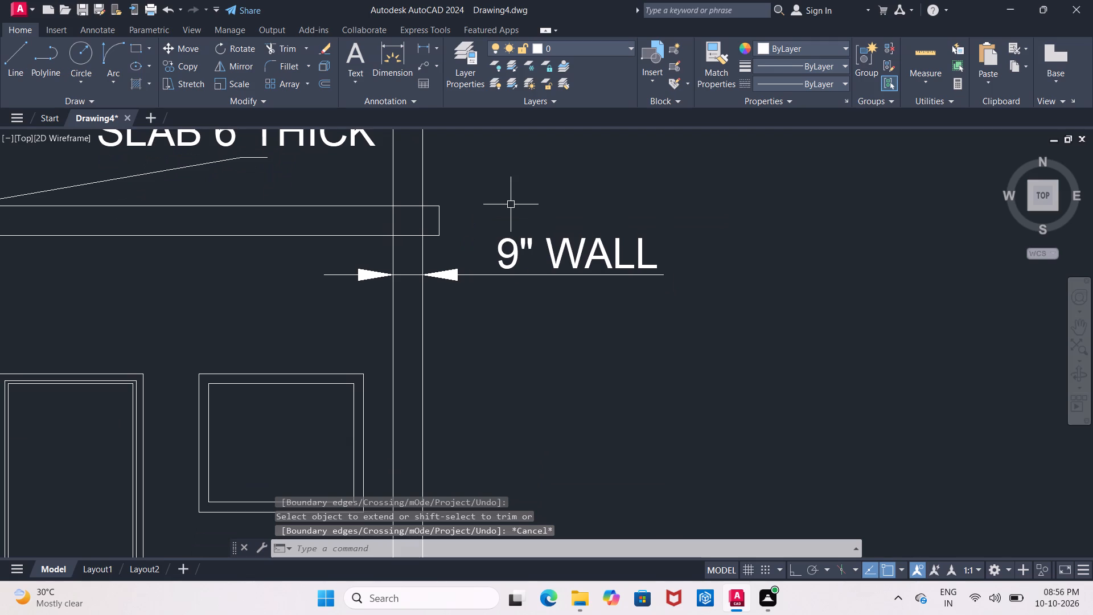
Hatch the outer 9" wall below the slab with the GOST_GROUND pattern.
{"action": "key", "text": "h"}
{"action": "key", "text": "Return"}
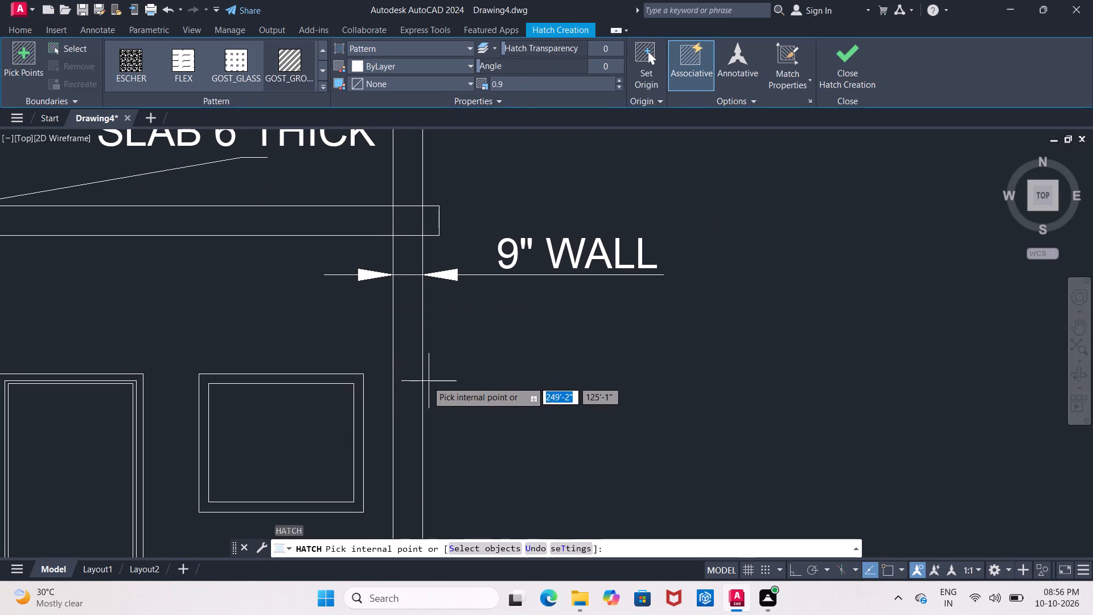
{"action": "left_click", "coordinate": [406, 387]}
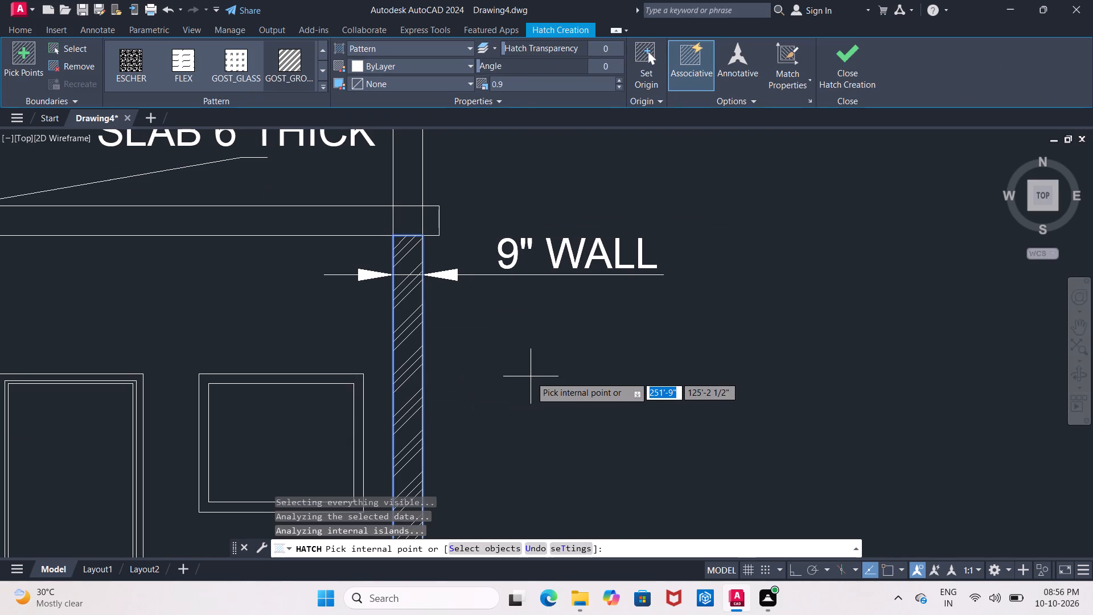
{"action": "key", "text": "Escape"}
Change the 9" WALL label to 9" BB WALL.
{"action": "middle_click_drag", "start_coordinate": [519, 373], "coordinate": [517, 372]}
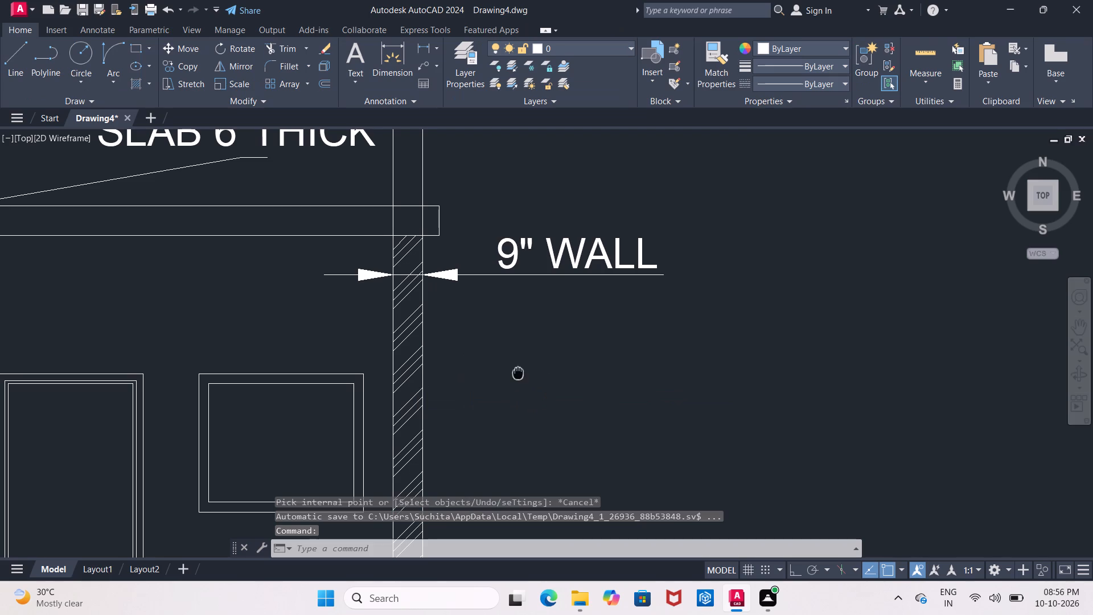
{"action": "middle_click_drag", "start_coordinate": [517, 372], "coordinate": [495, 367]}
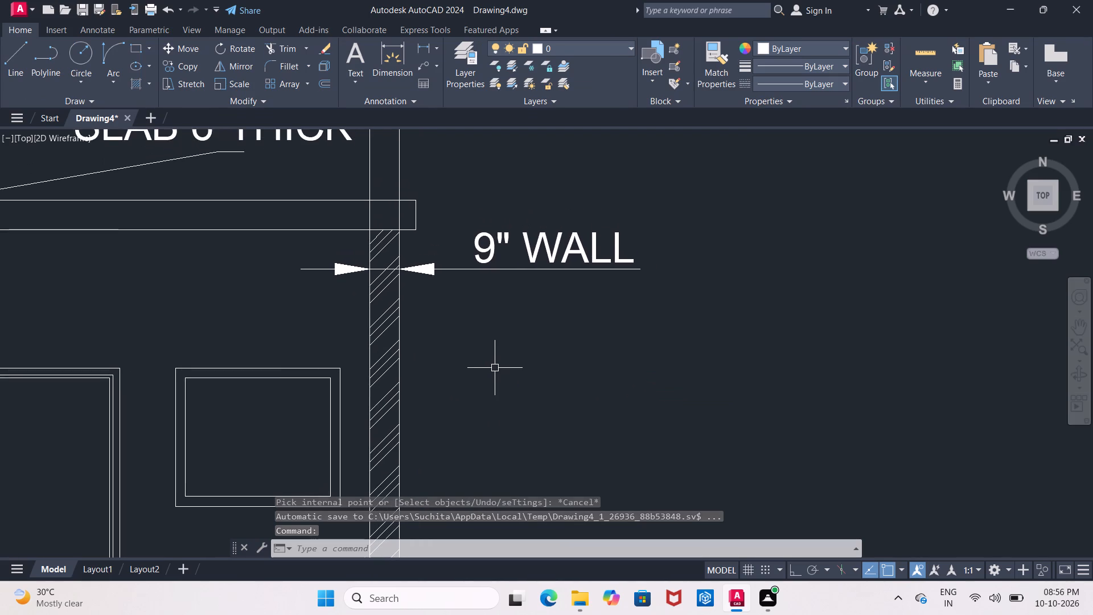
{"action": "key", "text": "Escape"}
{"action": "middle_click_drag", "start_coordinate": [489, 368], "coordinate": [484, 382]}
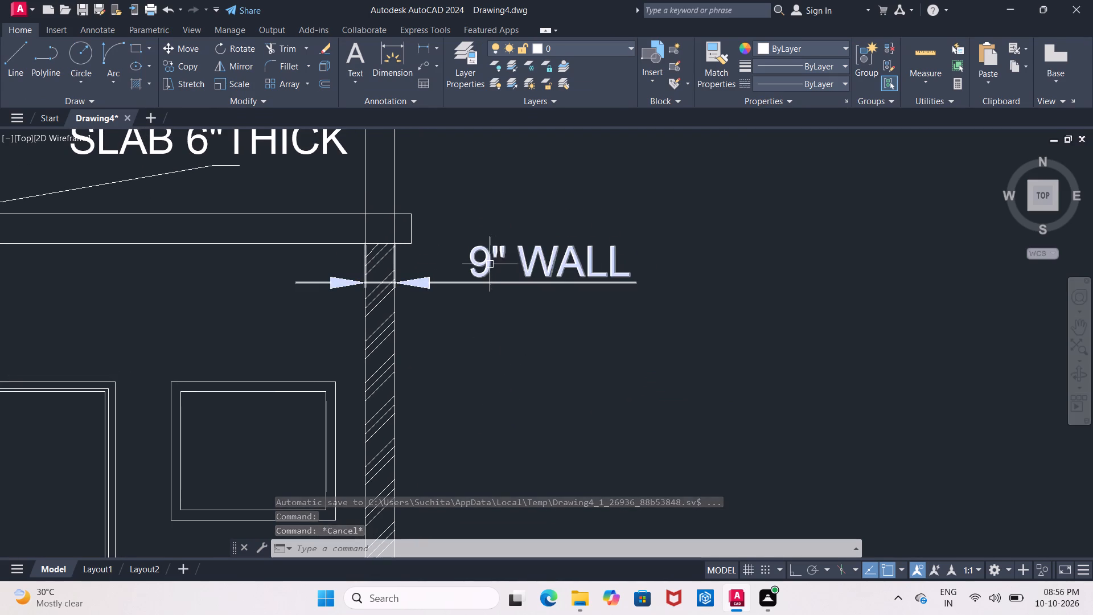
{"action": "double_click", "coordinate": [528, 262]}
{"action": "left_click", "coordinate": [528, 262]}
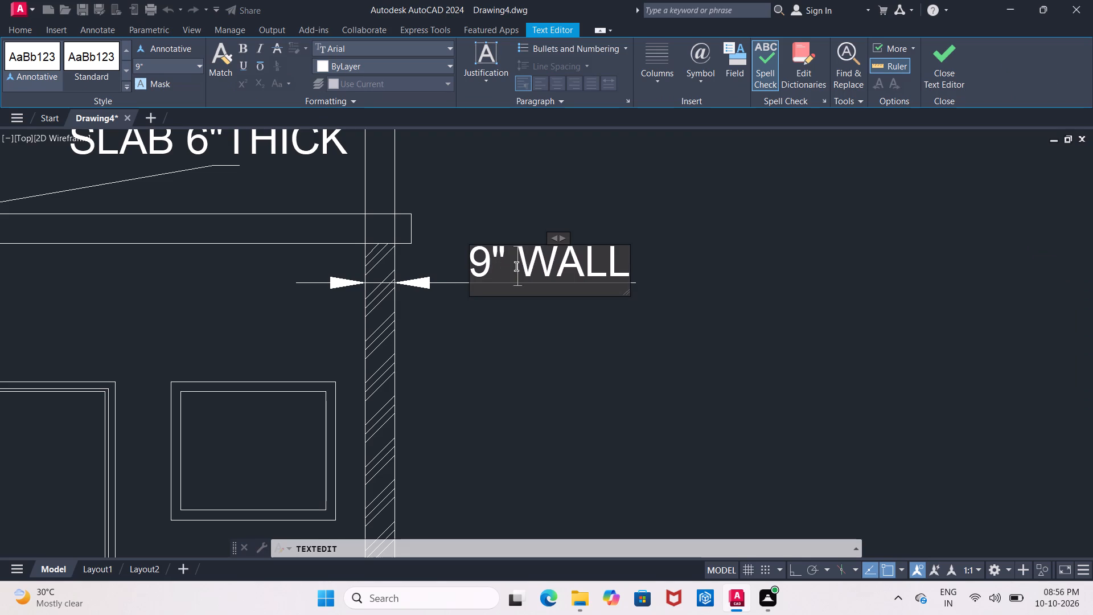
{"action": "type", "text": "BB"}
{"action": "key", "text": "space"}
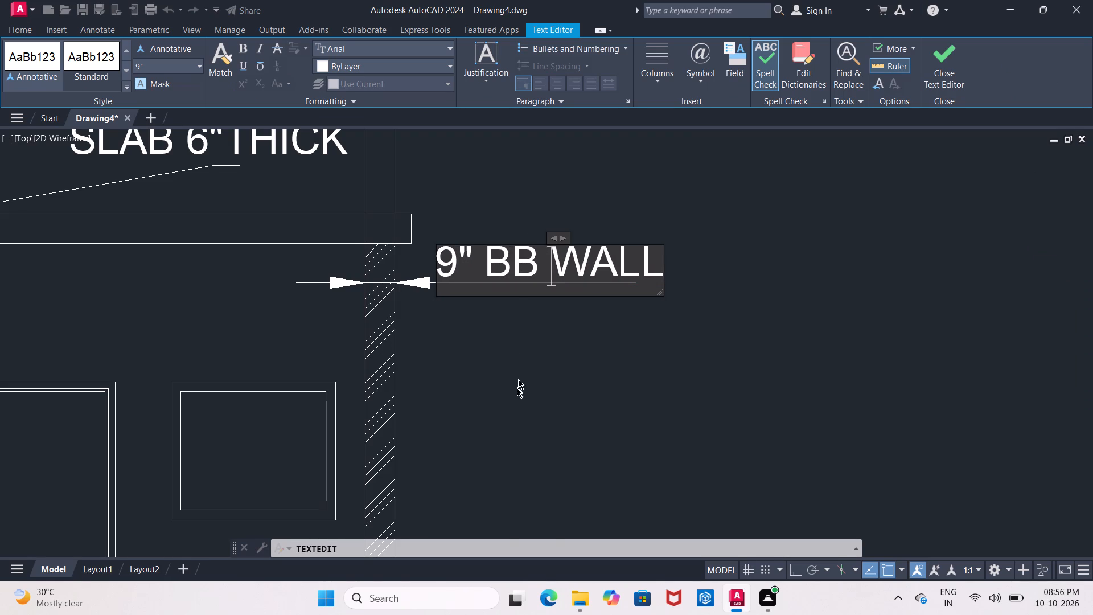
{"action": "left_click", "coordinate": [517, 389]}
{"action": "middle_click_drag", "start_coordinate": [524, 387], "coordinate": [566, 396]}
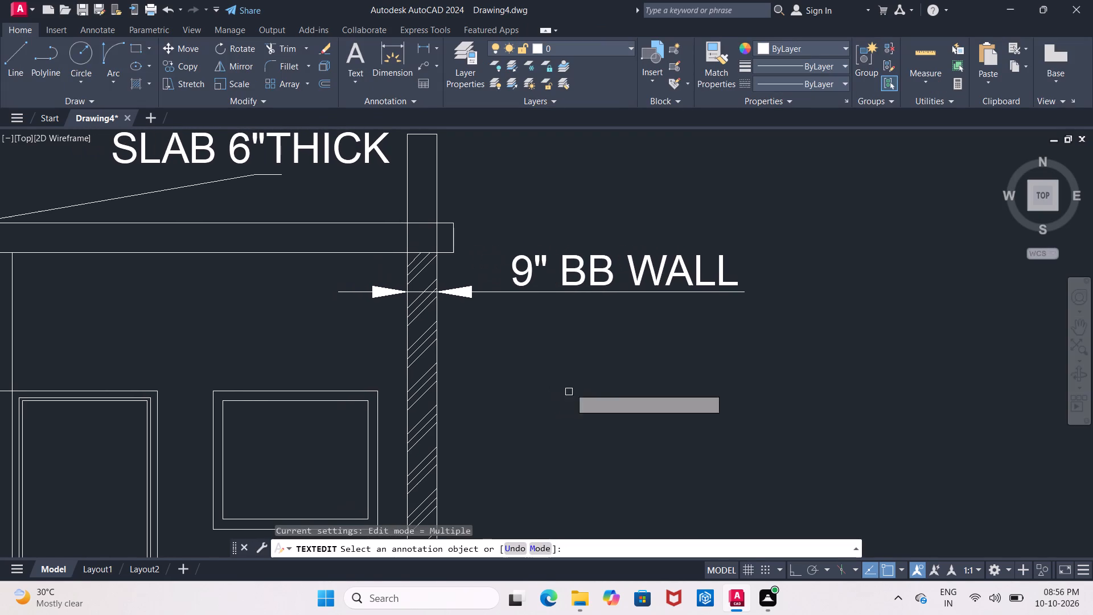
{"action": "key", "text": "Escape"}
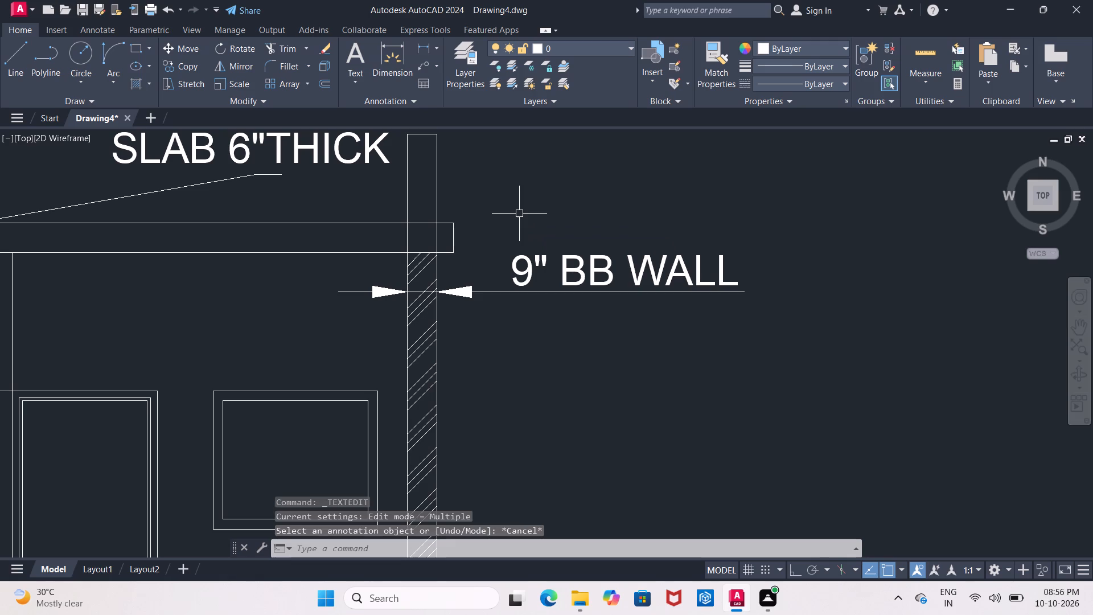
Trim the outer wall's two lines within the slab thickness and the slab's top edge between the wall lines.
{"action": "type", "text": "TR"}
{"action": "key", "text": "Return"}
{"action": "key", "text": "Return"}
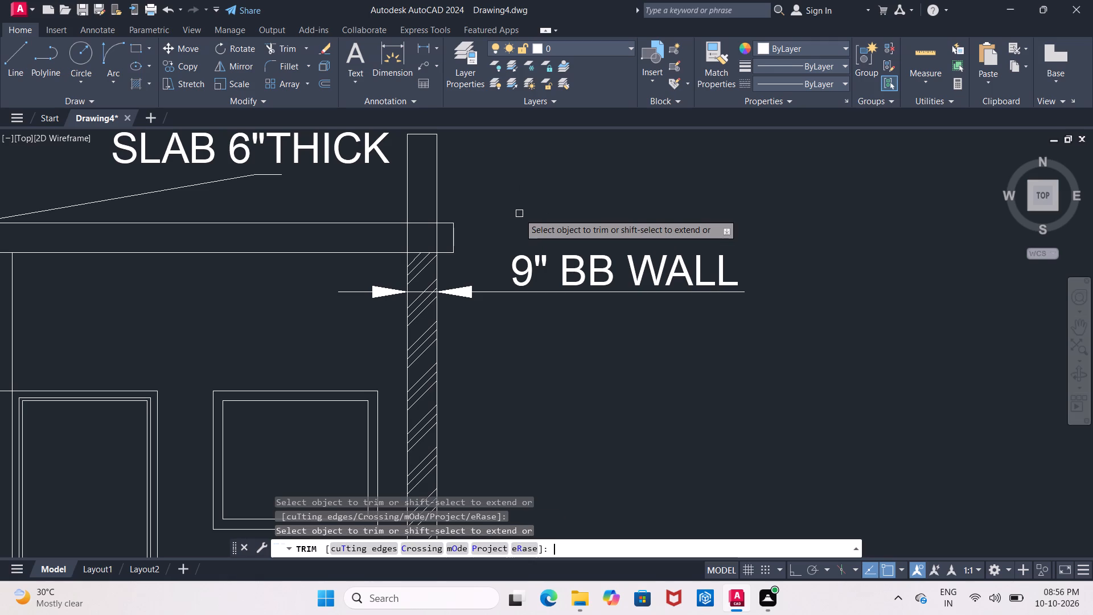
{"action": "scroll", "coordinate": [432, 259], "scroll_direction": "up", "scroll_amount": 2}
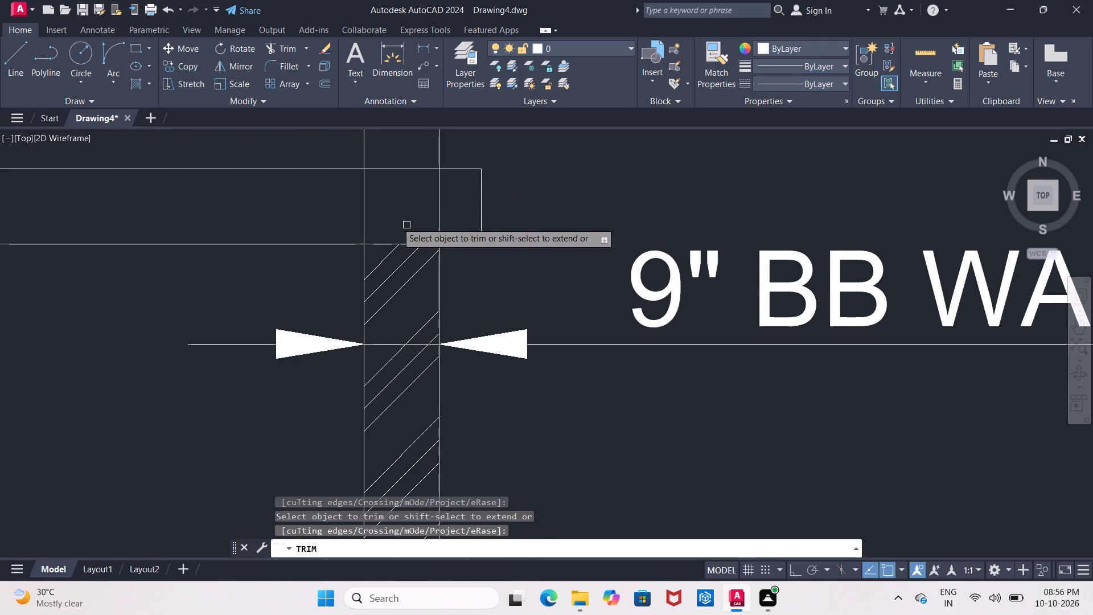
{"action": "left_click", "coordinate": [364, 220]}
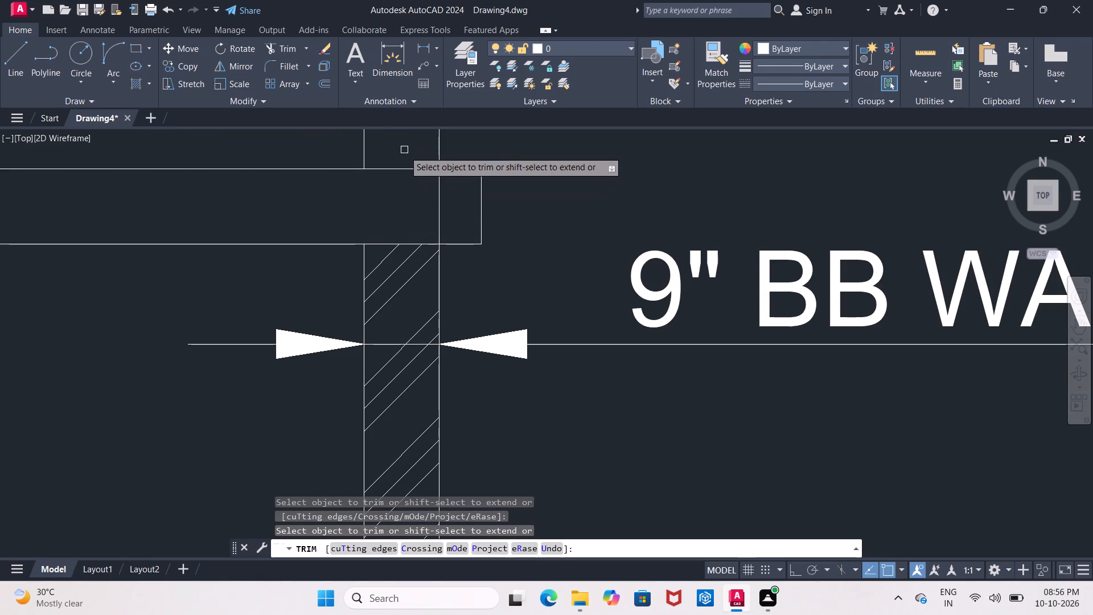
{"action": "left_click", "coordinate": [402, 170]}
{"action": "left_click", "coordinate": [442, 205]}
{"action": "scroll", "coordinate": [442, 207], "scroll_direction": "down", "scroll_amount": 2}
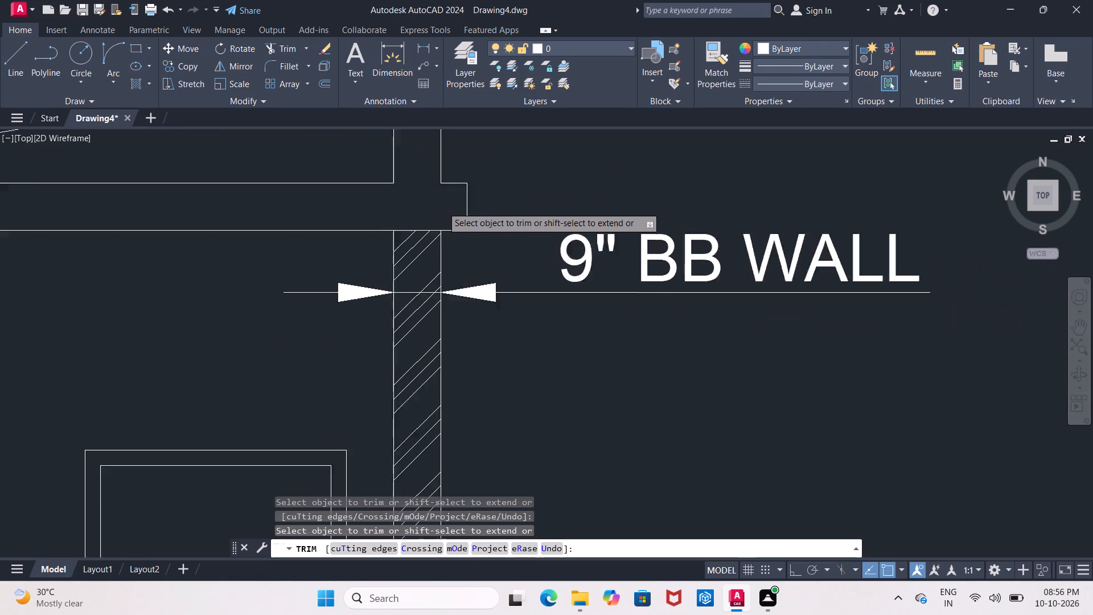
{"action": "middle_click_drag", "start_coordinate": [519, 199], "coordinate": [529, 254]}
{"action": "scroll", "coordinate": [541, 247], "scroll_direction": "down", "scroll_amount": 2}
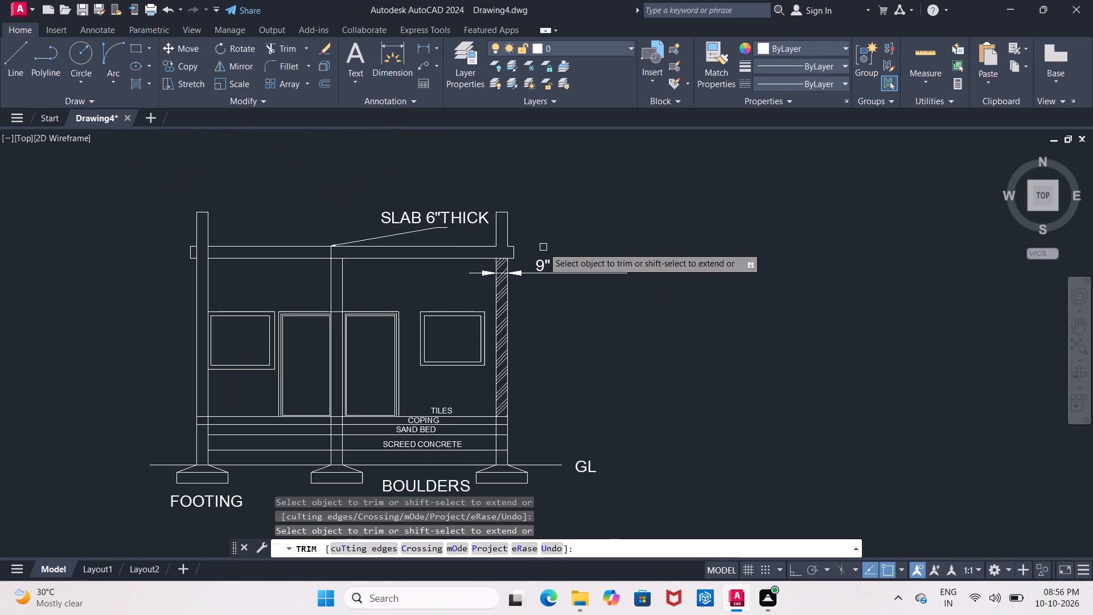
{"action": "scroll", "coordinate": [530, 245], "scroll_direction": "up", "scroll_amount": 3}
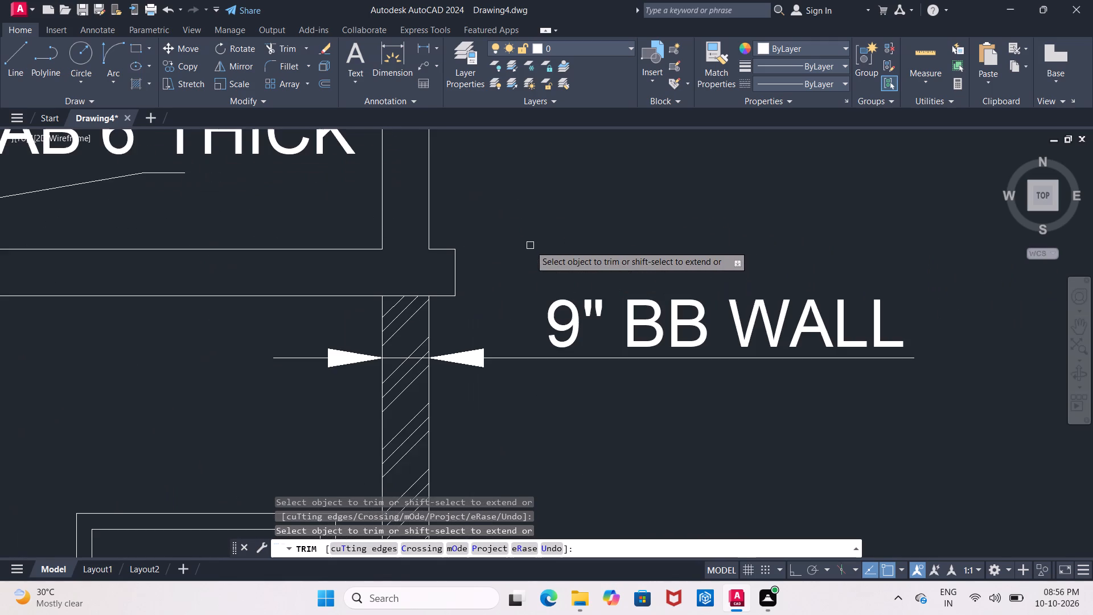
{"action": "key", "text": "Escape"}
Extend the parapet's outer line down through the slab to its bottom edge.
{"action": "key", "text": "w"}
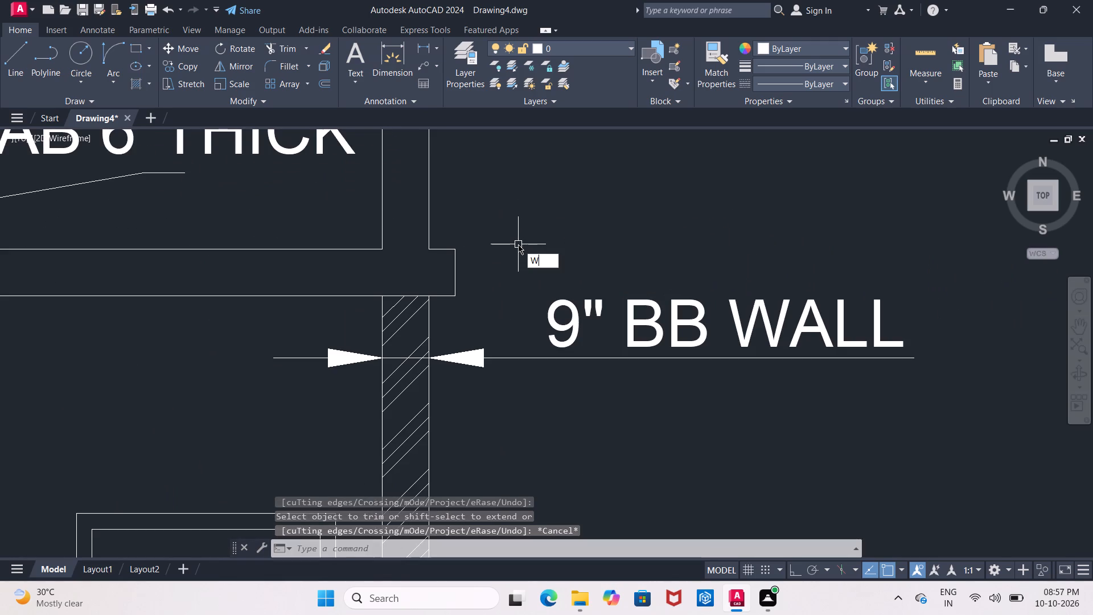
{"action": "key", "text": "BackSpace"}
{"action": "type", "text": "EX"}
{"action": "key", "text": "Return"}
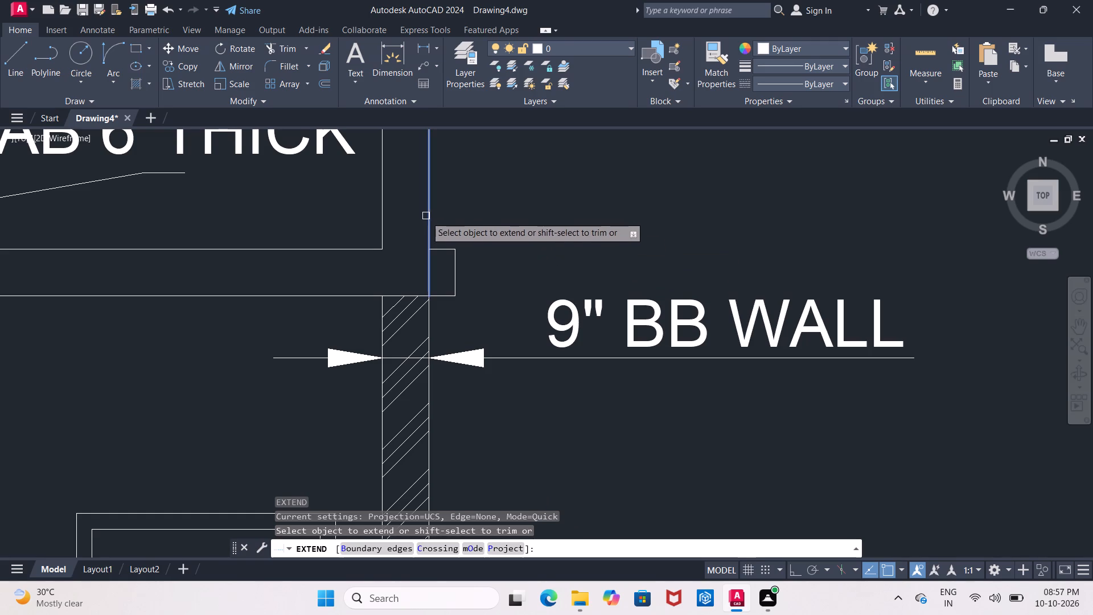
{"action": "left_click", "coordinate": [428, 224]}
{"action": "key", "text": "Escape"}
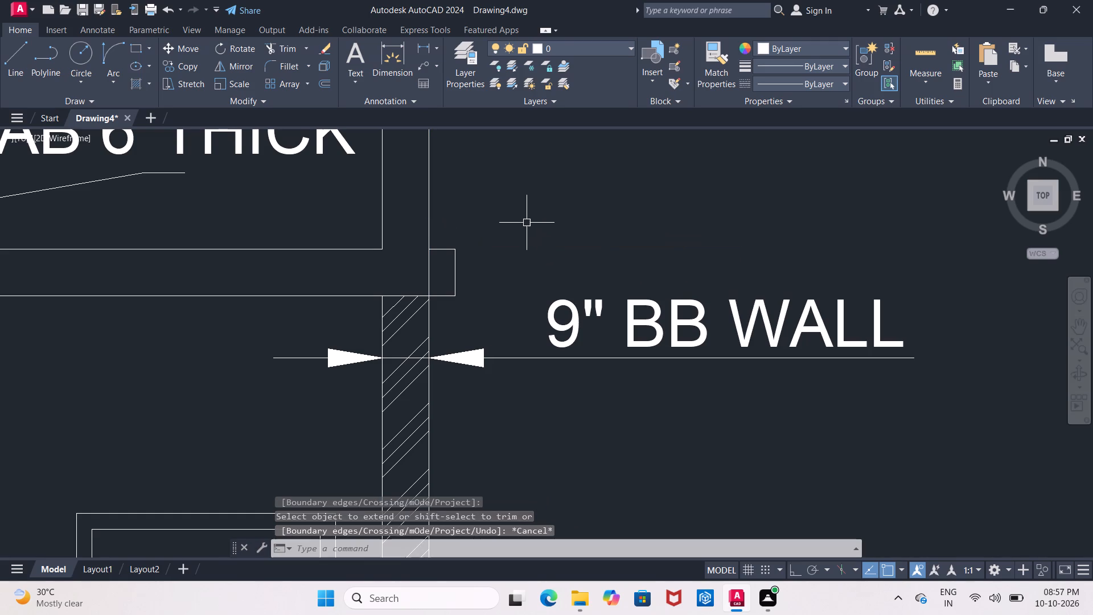
Move the FOOTING label slightly closer beneath its footing.
{"action": "scroll", "coordinate": [554, 219], "scroll_direction": "down", "scroll_amount": 4}
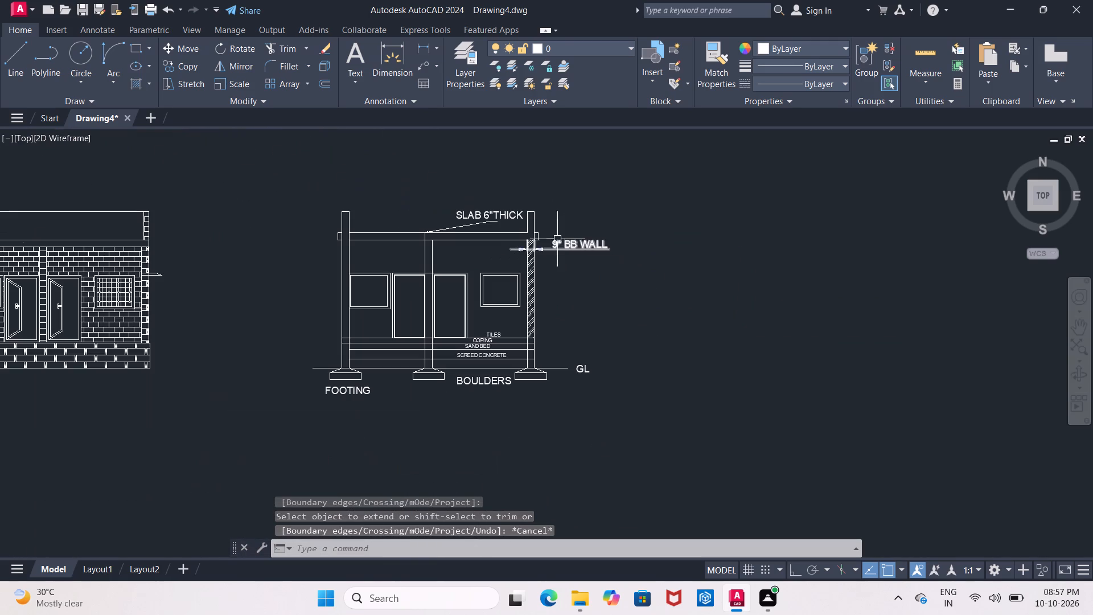
{"action": "middle_click_drag", "start_coordinate": [587, 345], "coordinate": [684, 323]}
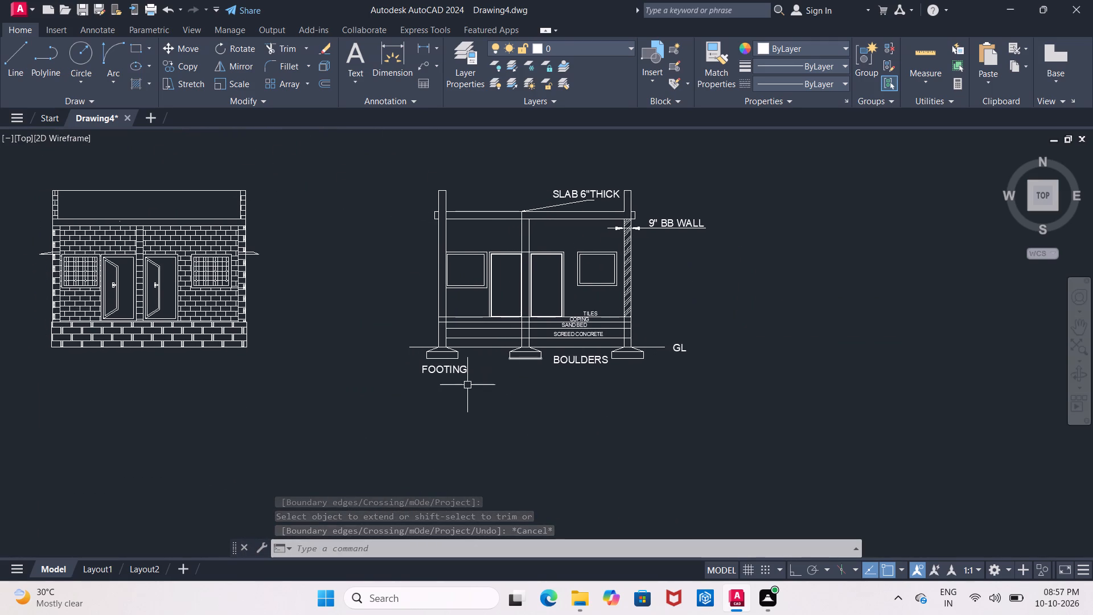
{"action": "middle_click_drag", "start_coordinate": [465, 386], "coordinate": [409, 374]}
{"action": "middle_click_drag", "start_coordinate": [411, 379], "coordinate": [406, 380]}
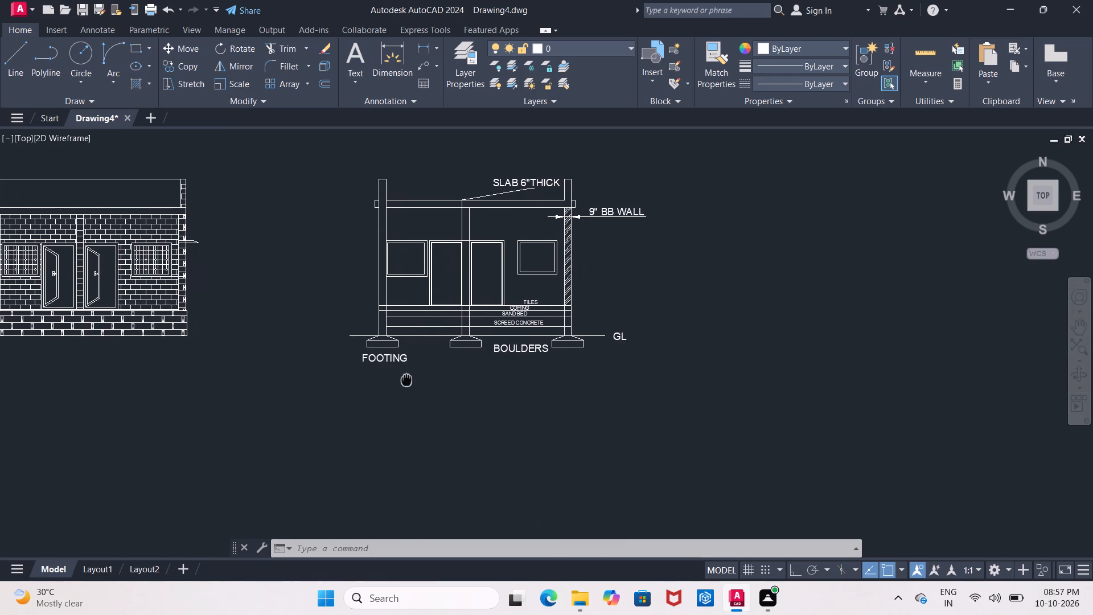
{"action": "middle_click_drag", "start_coordinate": [406, 380], "coordinate": [513, 374]}
{"action": "left_click", "coordinate": [489, 355]}
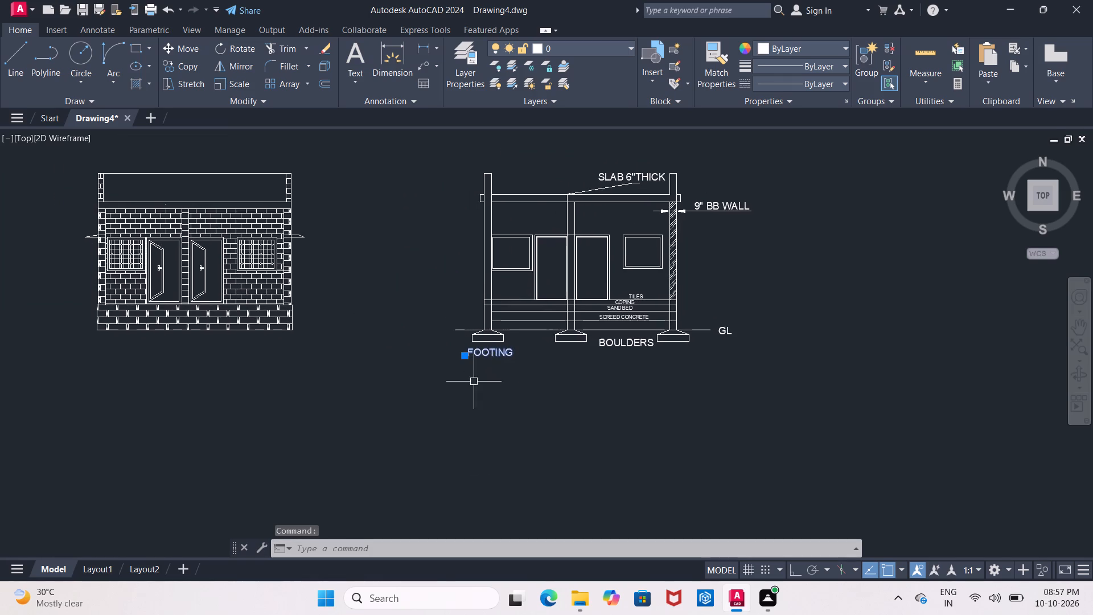
{"action": "left_click", "coordinate": [192, 54]}
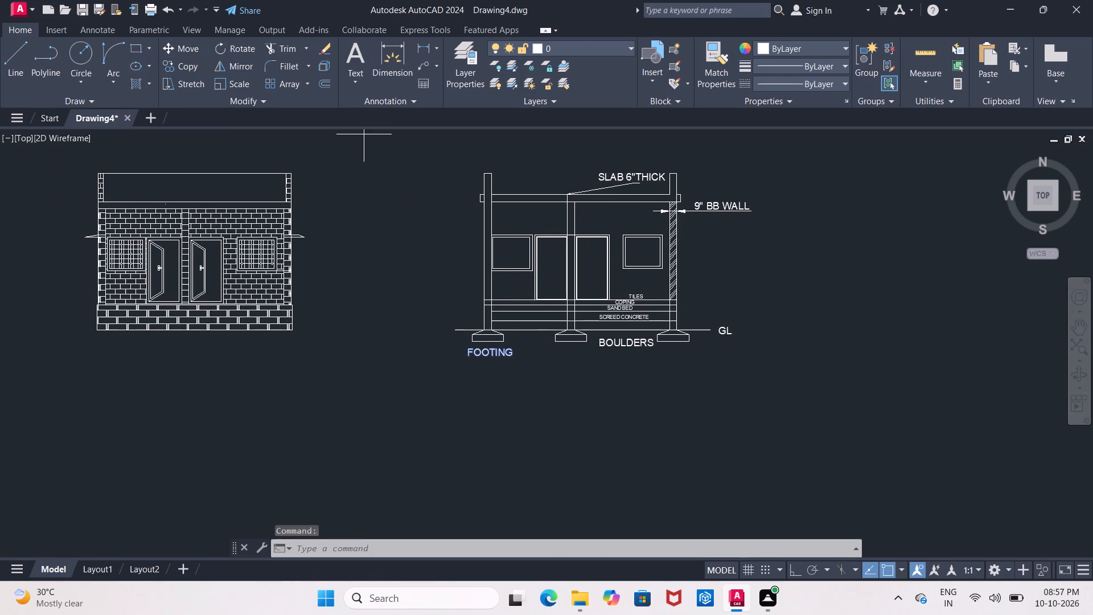
{"action": "left_click", "coordinate": [492, 354]}
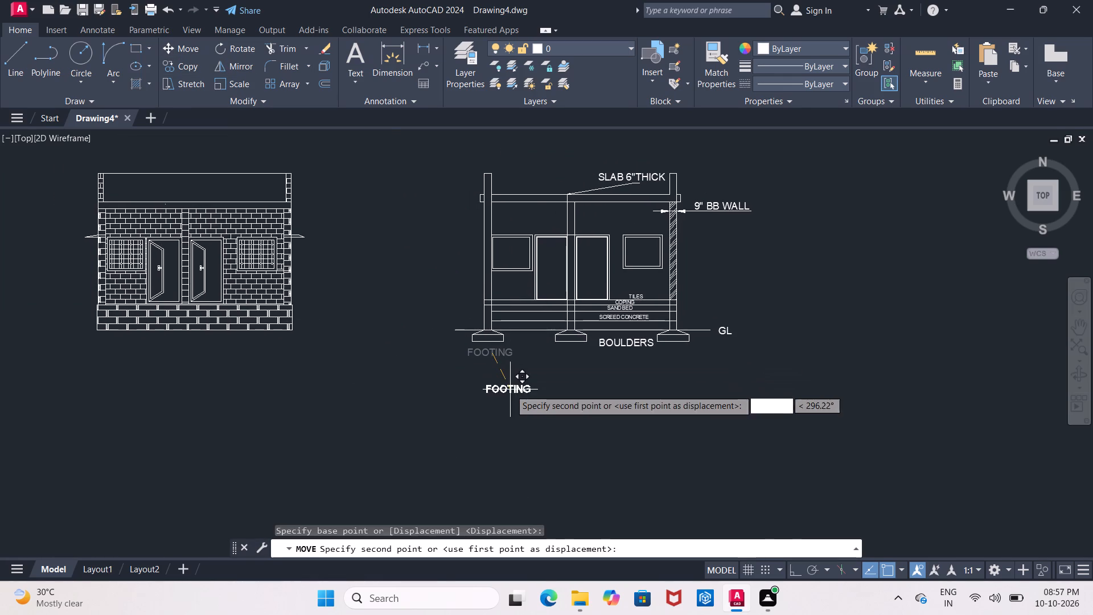
{"action": "left_click", "coordinate": [491, 352]}
{"action": "key", "text": "Escape"}
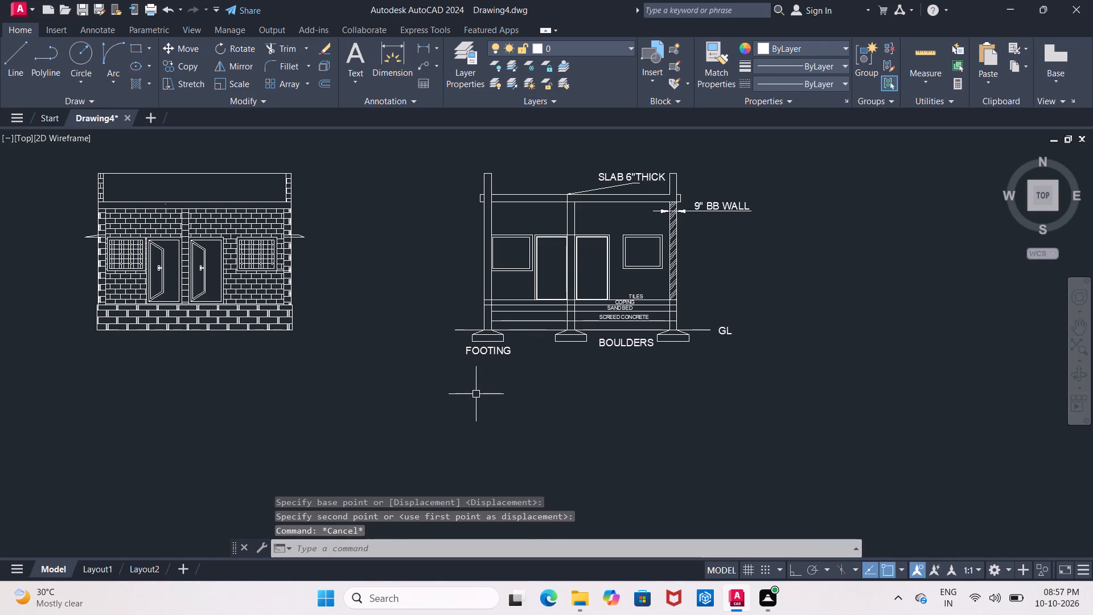
Scale the BOULDERS label down slightly from its lower-left corner.
{"action": "middle_click_drag", "start_coordinate": [604, 383], "coordinate": [520, 384]}
{"action": "scroll", "coordinate": [543, 364], "scroll_direction": "up", "scroll_amount": 1}
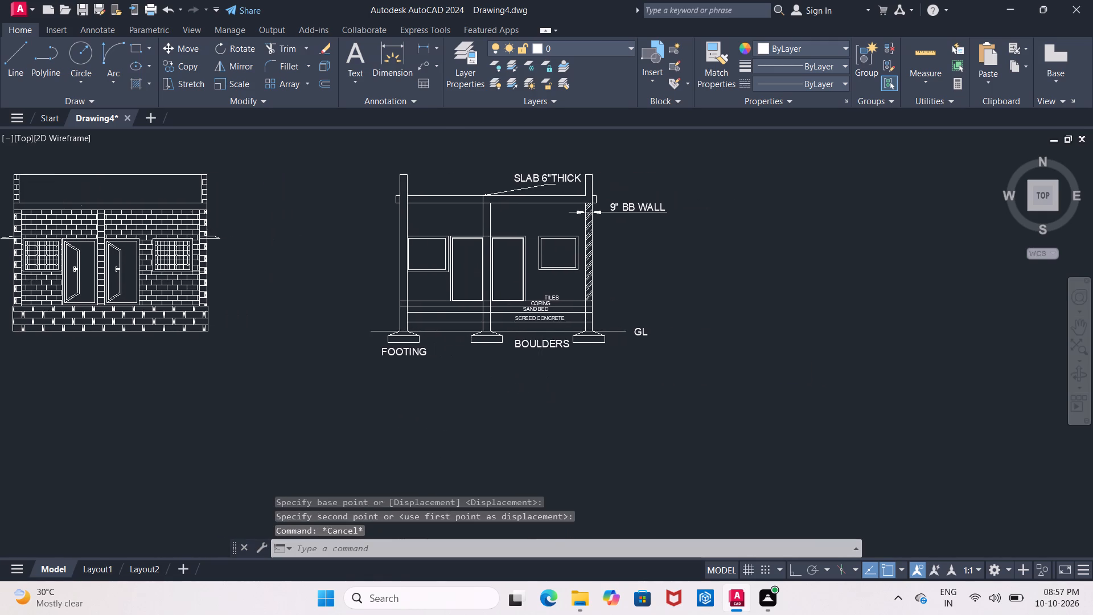
{"action": "scroll", "coordinate": [543, 364], "scroll_direction": "up", "scroll_amount": 1}
{"action": "middle_click_drag", "start_coordinate": [537, 362], "coordinate": [495, 407]}
{"action": "left_click", "coordinate": [481, 366]}
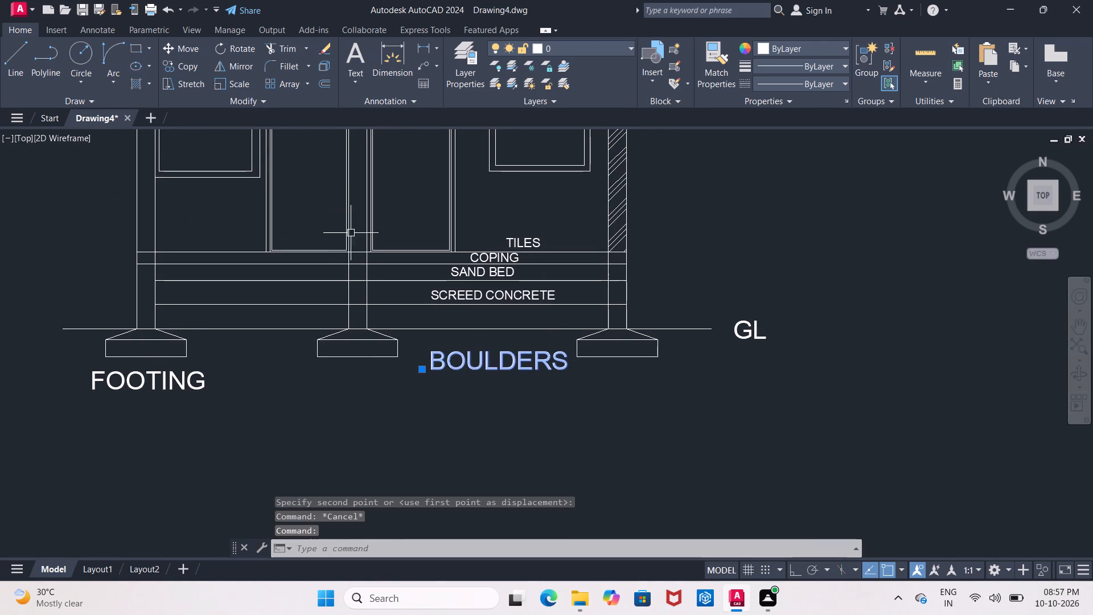
{"action": "left_click", "coordinate": [217, 85]}
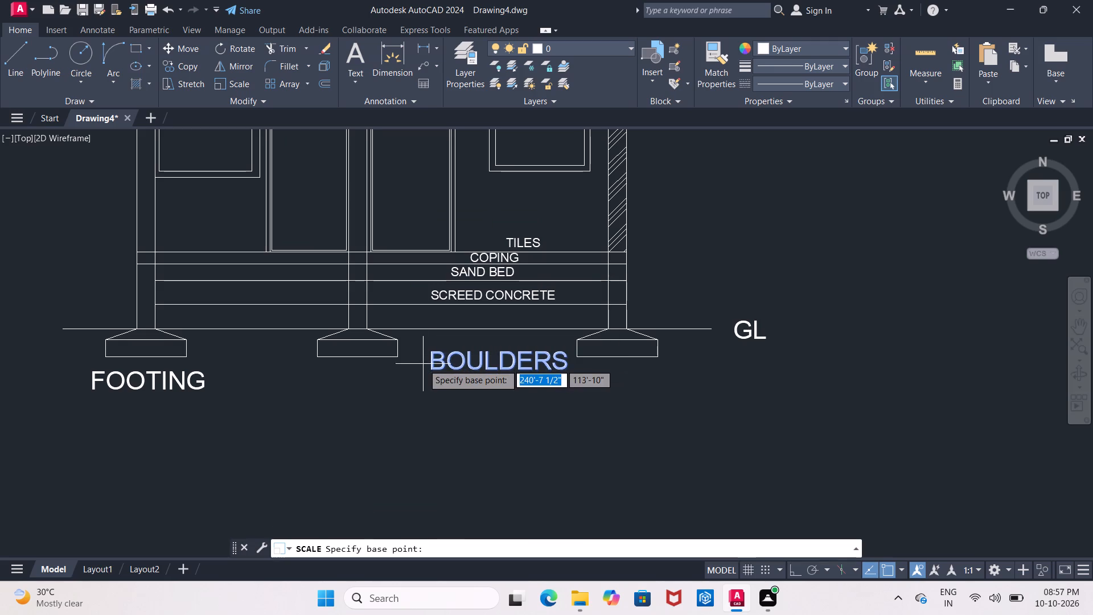
{"action": "left_click", "coordinate": [426, 366]}
{"action": "left_click", "coordinate": [481, 397]}
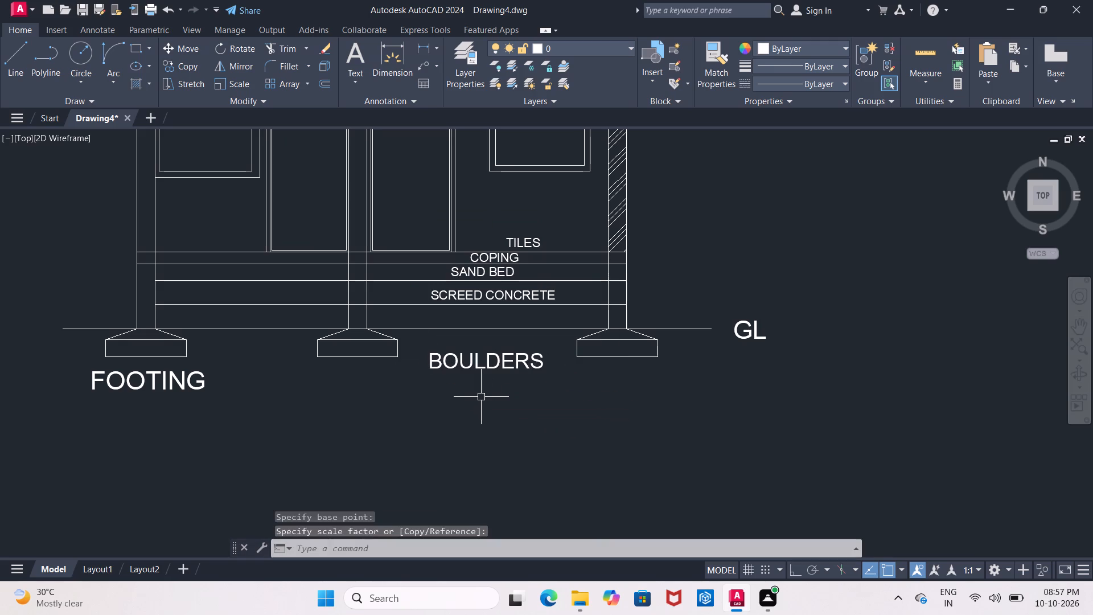
Move the BOULDERS label up into the layer between the screed concrete and the ground line.
{"action": "left_click", "coordinate": [481, 368]}
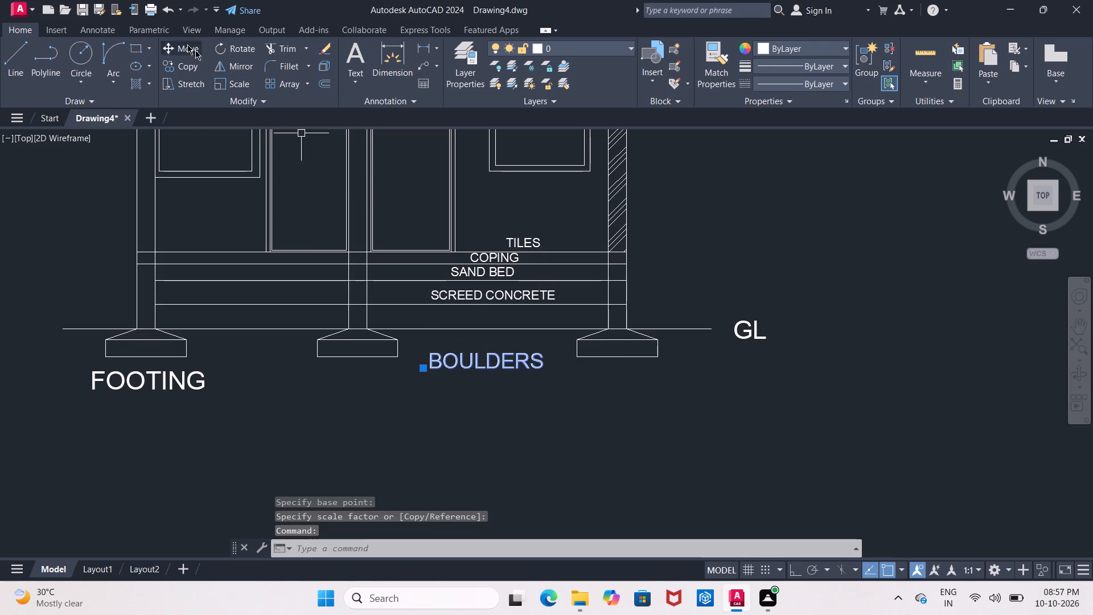
{"action": "left_click", "coordinate": [182, 46]}
{"action": "left_click", "coordinate": [500, 366]}
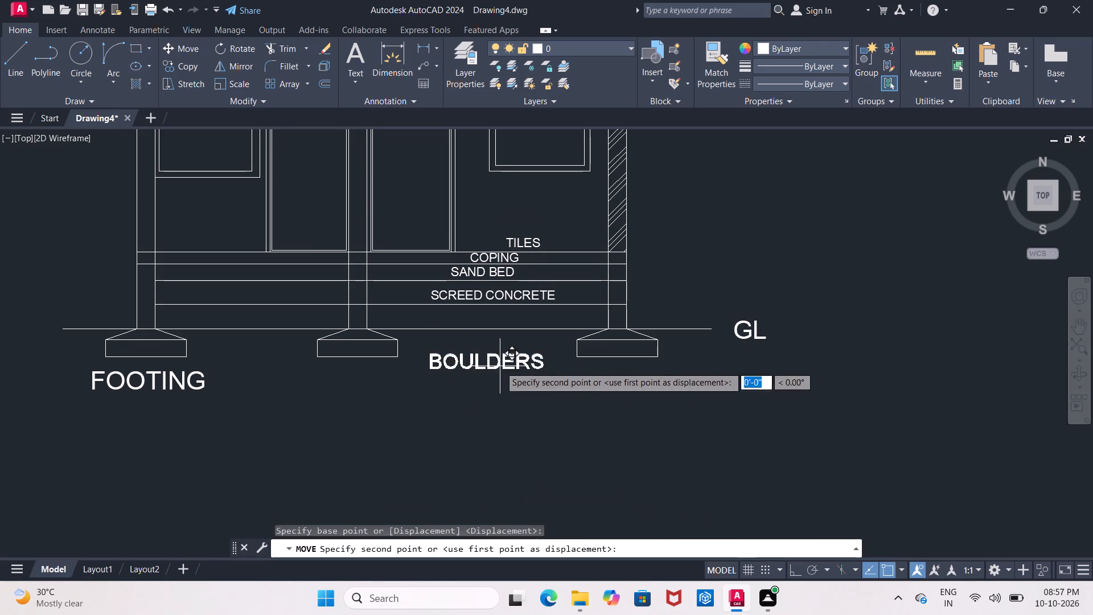
{"action": "left_click", "coordinate": [494, 320]}
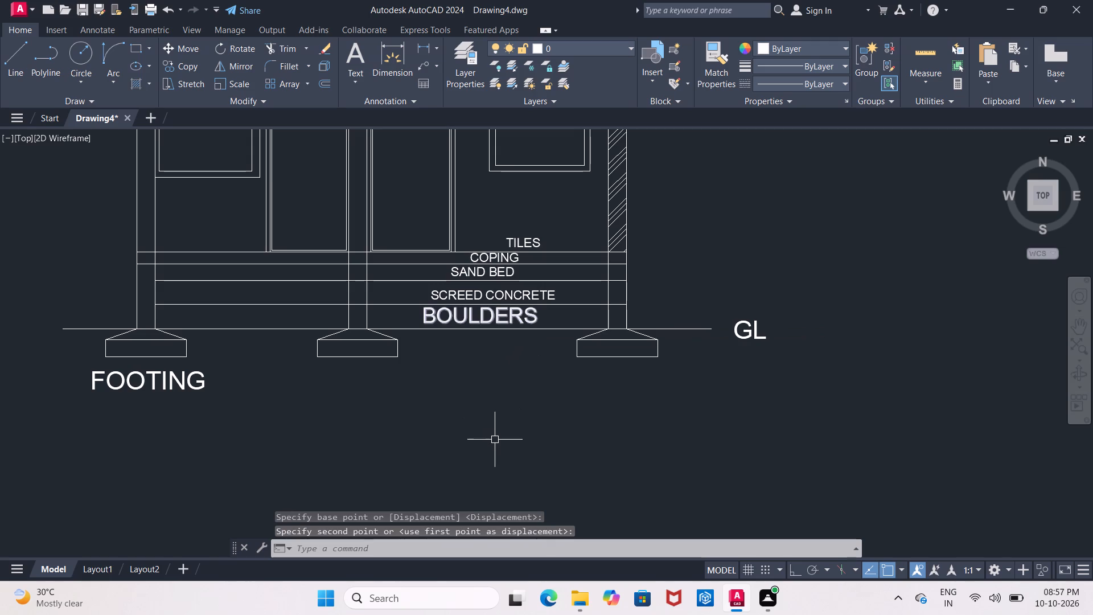
{"action": "key", "text": "Escape"}
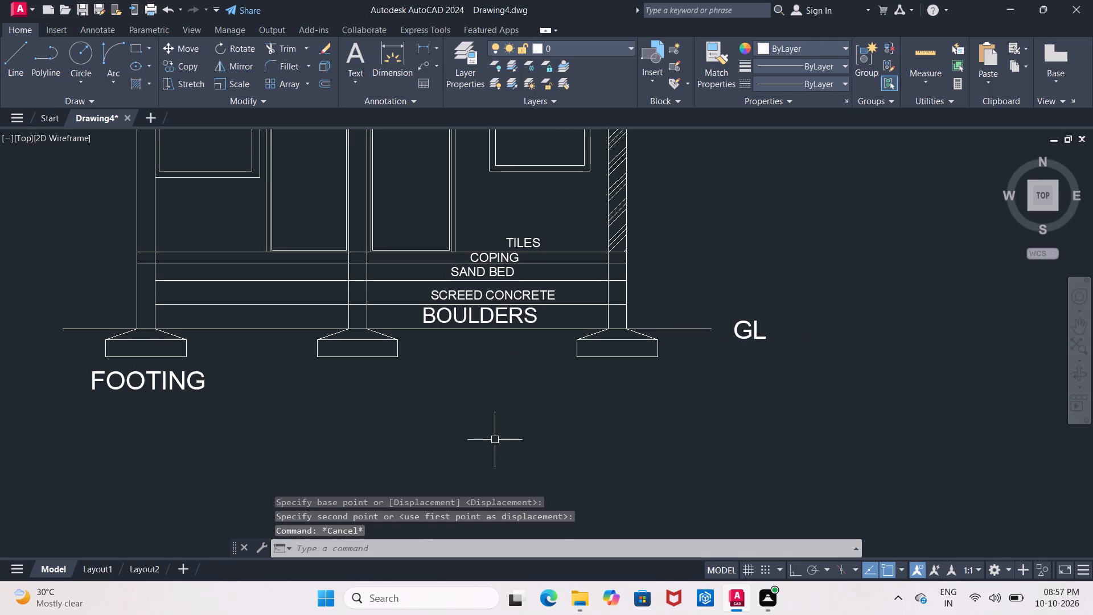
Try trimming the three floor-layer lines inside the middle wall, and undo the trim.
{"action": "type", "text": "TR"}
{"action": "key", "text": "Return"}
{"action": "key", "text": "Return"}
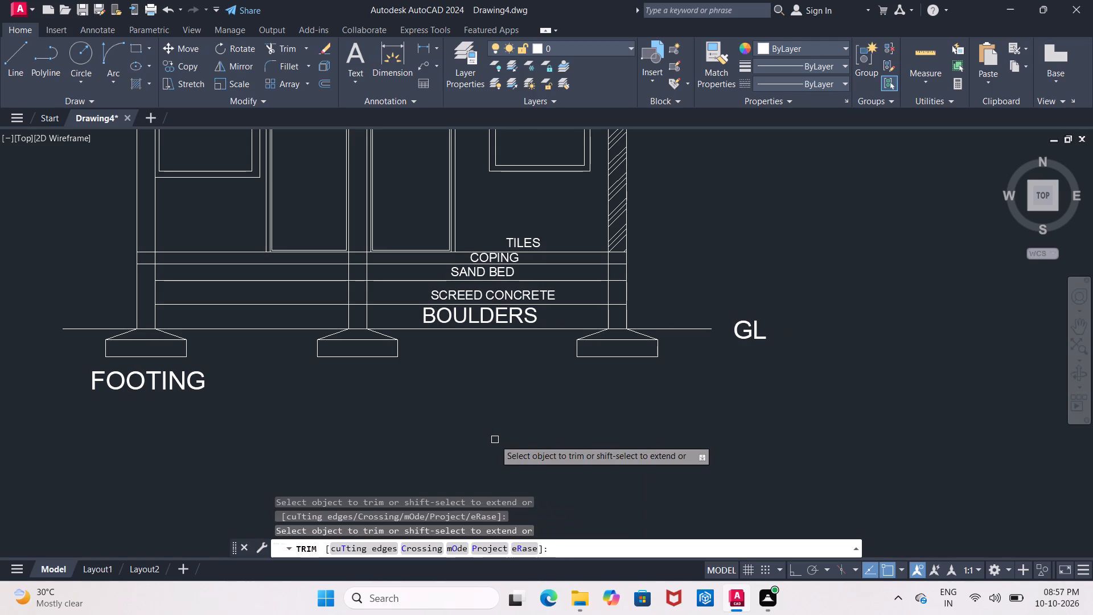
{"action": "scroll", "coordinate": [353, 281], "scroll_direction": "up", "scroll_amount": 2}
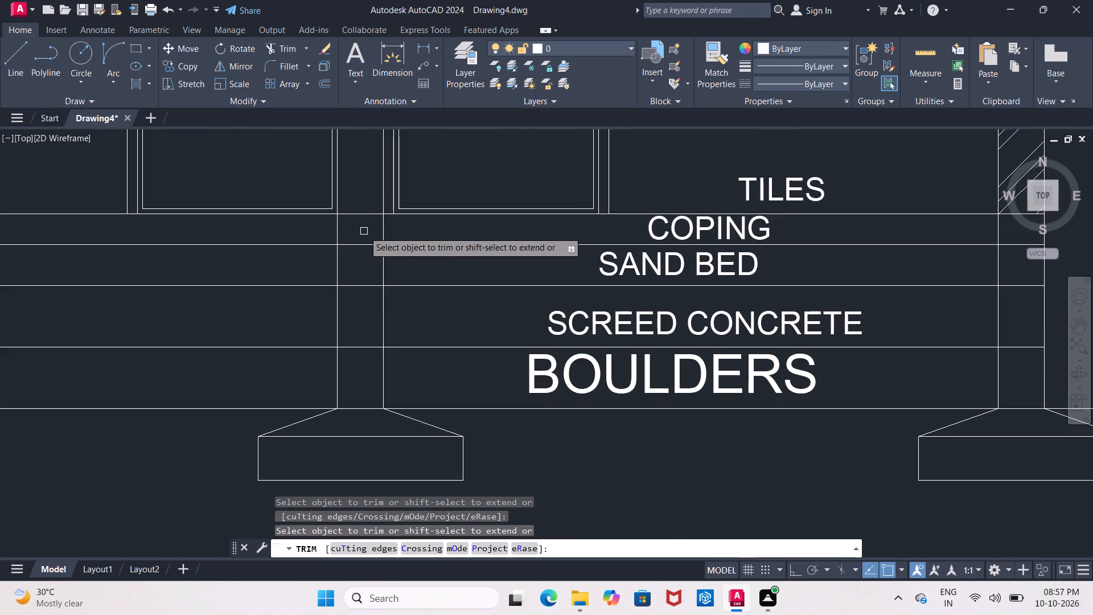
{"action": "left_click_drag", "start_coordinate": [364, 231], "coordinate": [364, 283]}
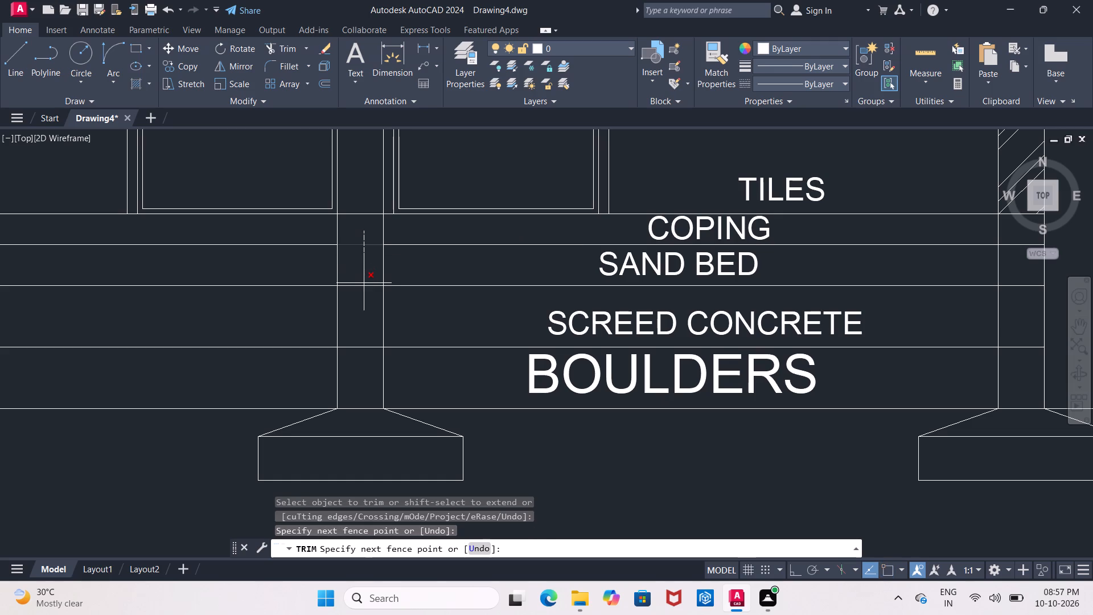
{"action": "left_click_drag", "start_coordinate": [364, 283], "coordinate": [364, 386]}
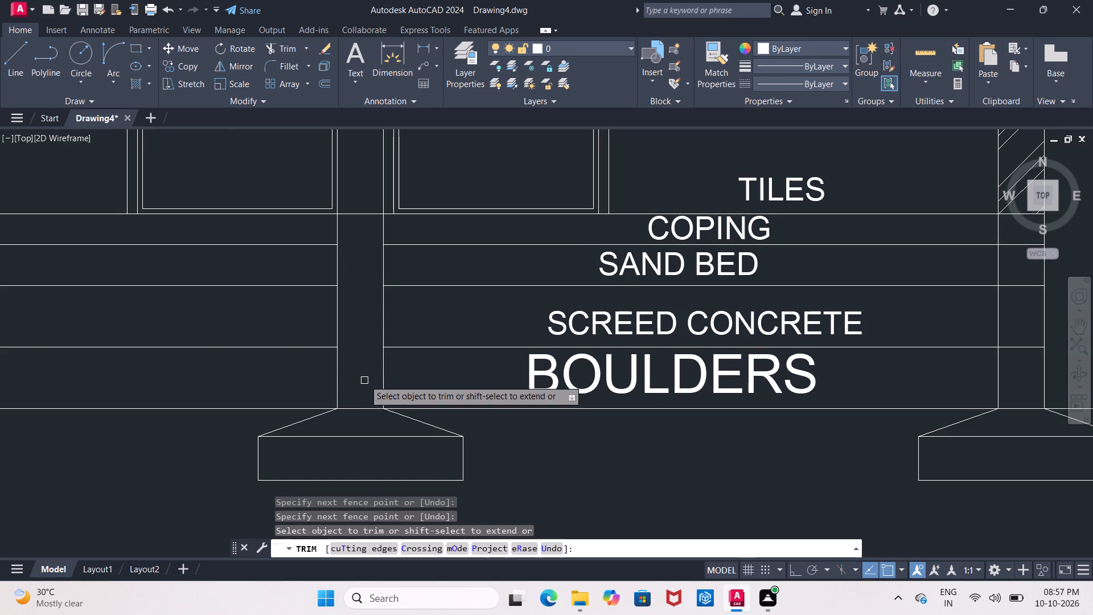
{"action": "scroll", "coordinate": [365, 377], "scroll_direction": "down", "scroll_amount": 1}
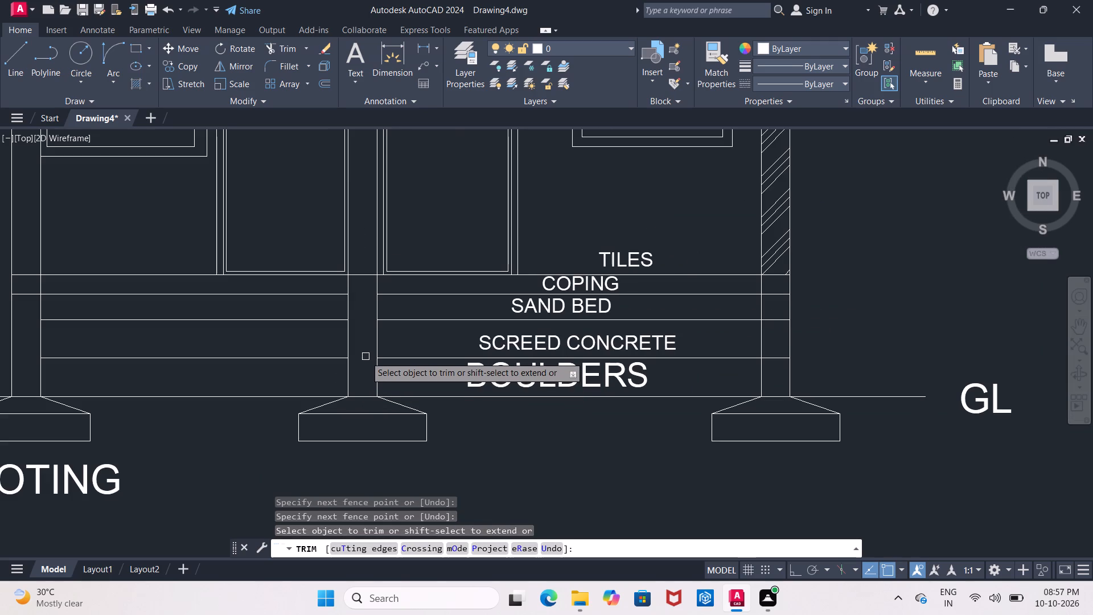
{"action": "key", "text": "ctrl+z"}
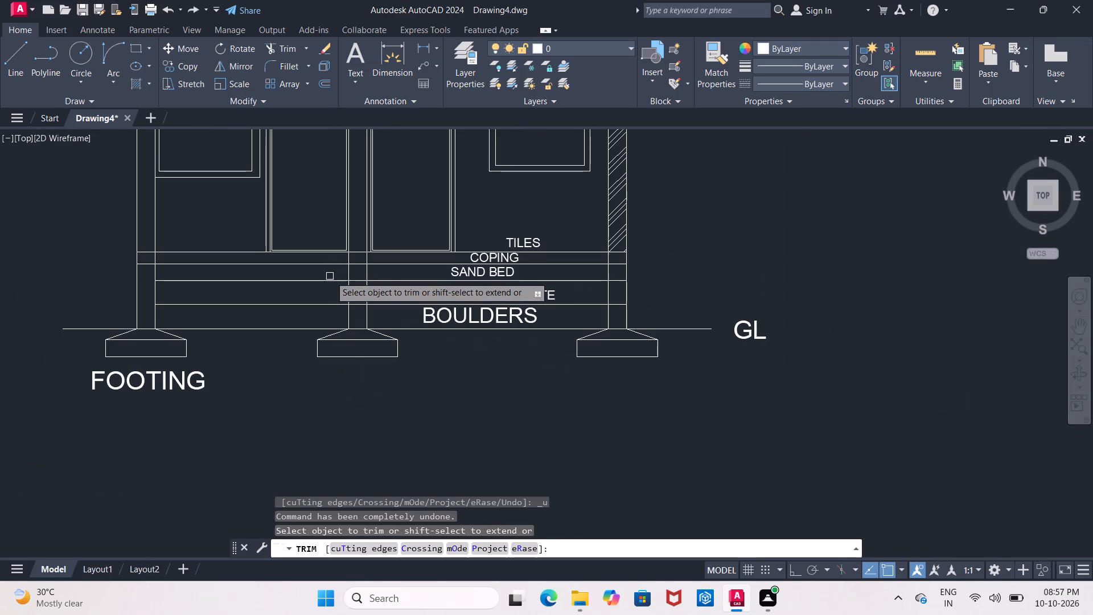
Trim the floor-layer lines under SAND BED and SCREED CONCRETE where they cross the middle wall and the hatched wall.
{"action": "scroll", "coordinate": [331, 277], "scroll_direction": "up", "scroll_amount": 1}
{"action": "left_click_drag", "start_coordinate": [369, 272], "coordinate": [371, 330]}
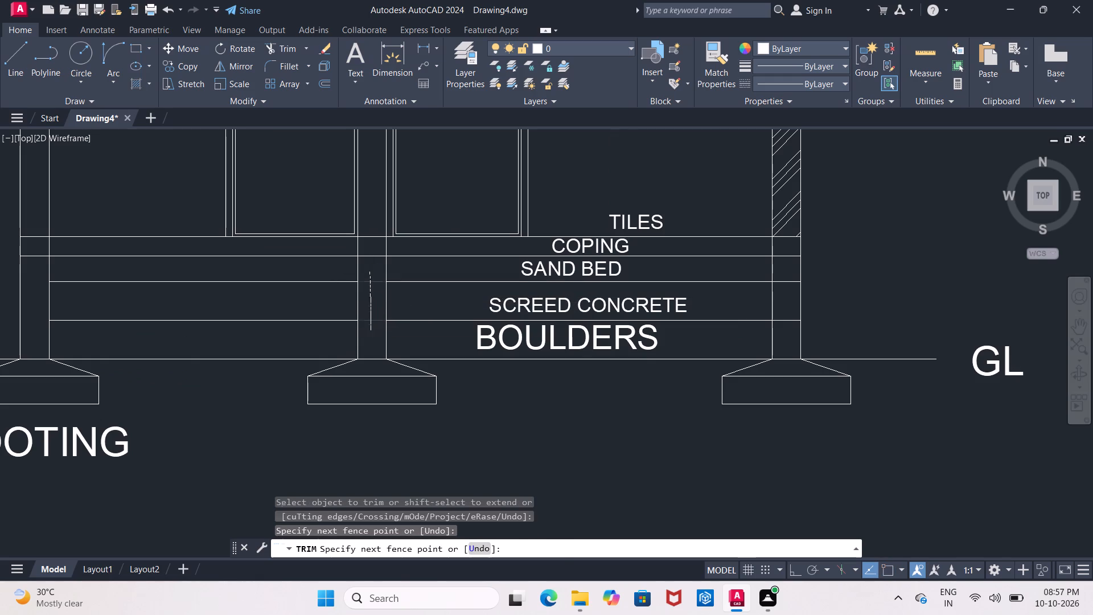
{"action": "middle_click_drag", "start_coordinate": [444, 310], "coordinate": [257, 305]}
{"action": "left_click_drag", "start_coordinate": [601, 268], "coordinate": [601, 272]}
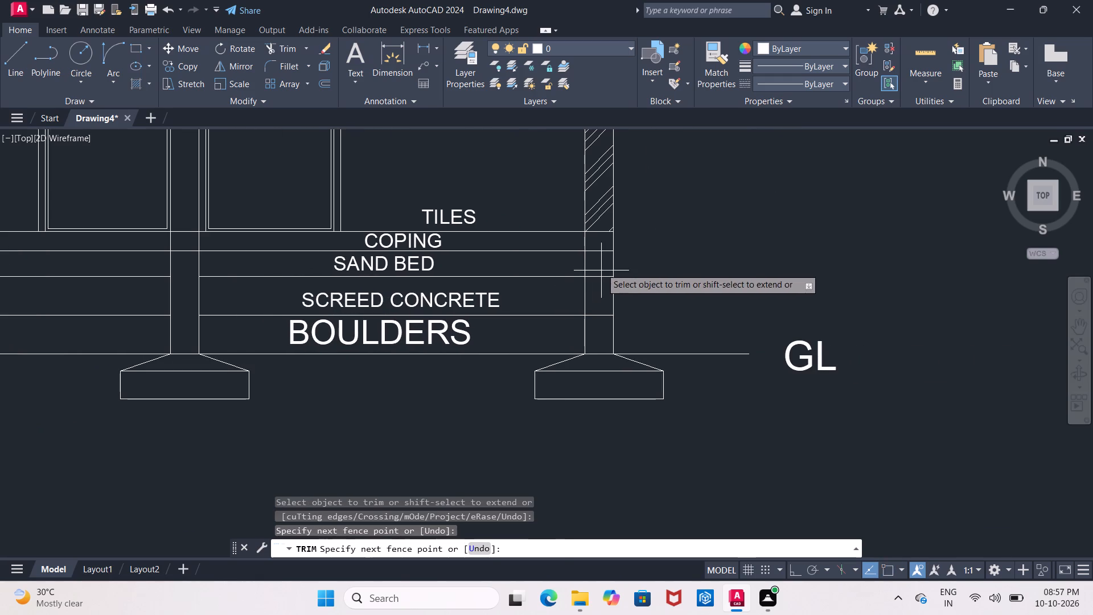
{"action": "left_click_drag", "start_coordinate": [601, 272], "coordinate": [604, 333]}
{"action": "middle_click_drag", "start_coordinate": [599, 334], "coordinate": [721, 343]}
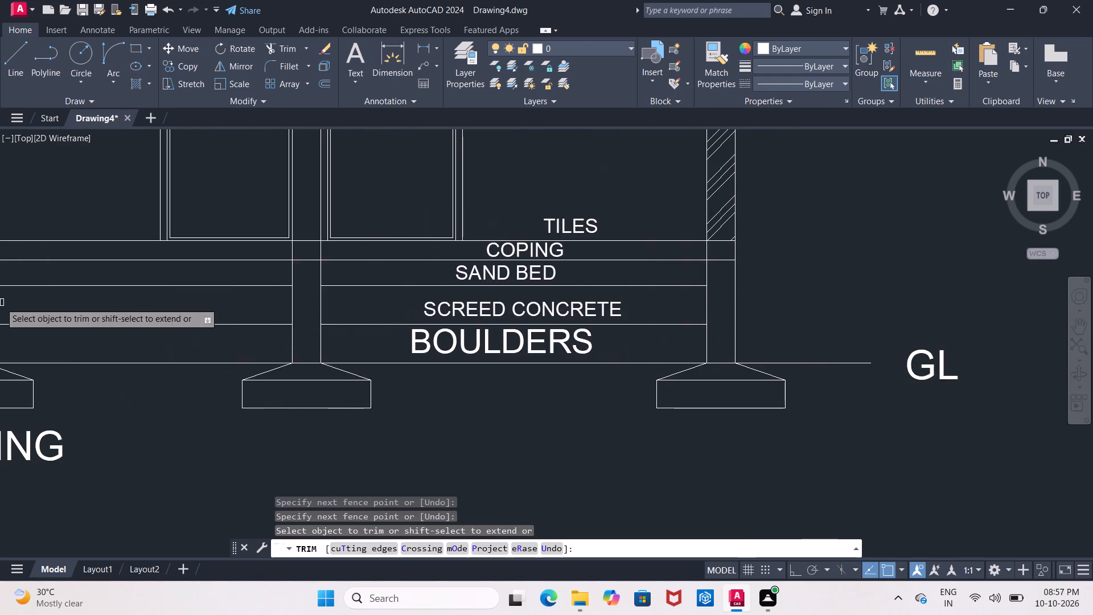
{"action": "scroll", "coordinate": [3, 302], "scroll_direction": "down", "scroll_amount": 1}
{"action": "middle_click_drag", "start_coordinate": [3, 302], "coordinate": [228, 317]}
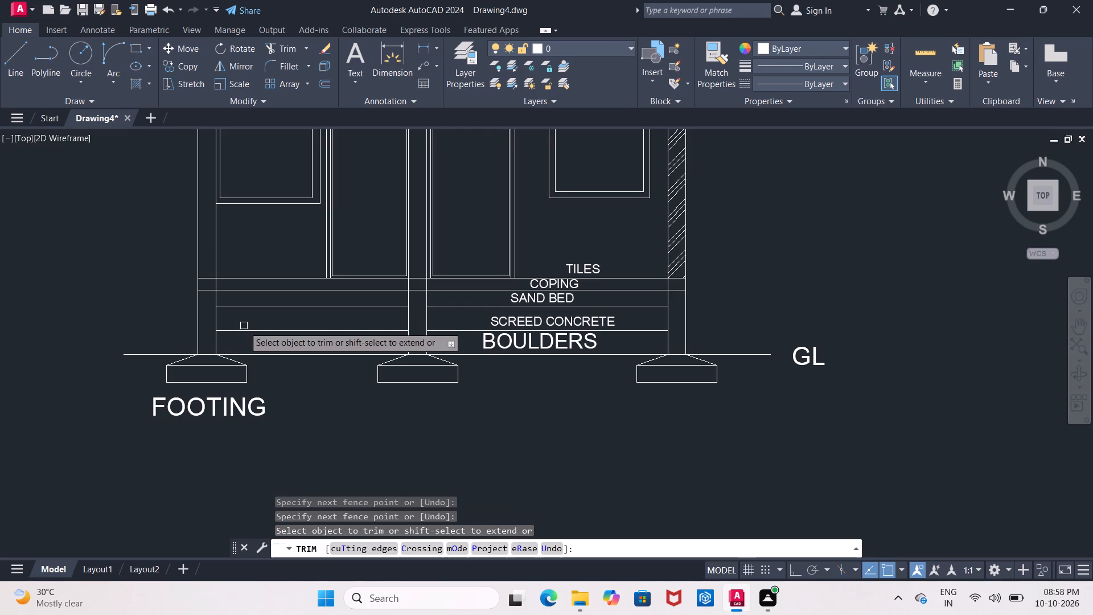
{"action": "middle_click_drag", "start_coordinate": [248, 327], "coordinate": [388, 312]}
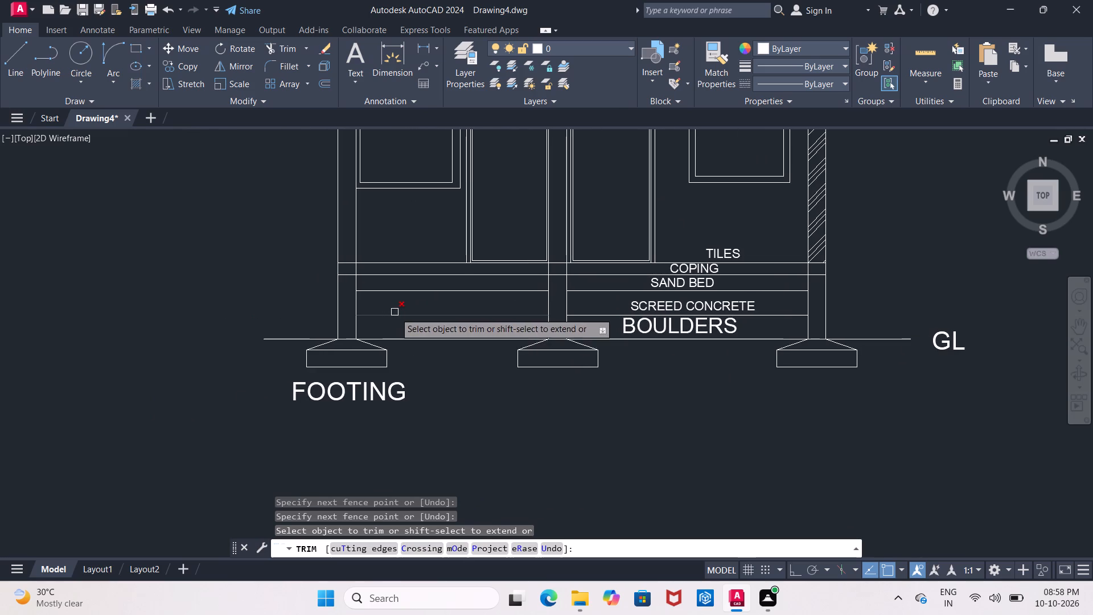
{"action": "middle_click_drag", "start_coordinate": [445, 403], "coordinate": [376, 397]}
{"action": "scroll", "coordinate": [392, 409], "scroll_direction": "down", "scroll_amount": 1}
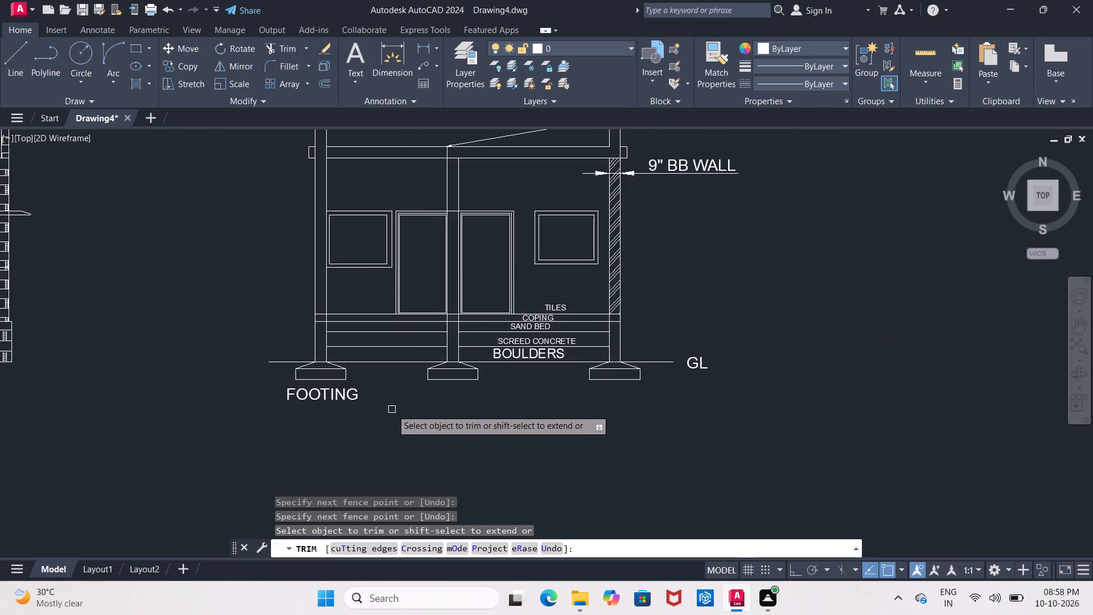
{"action": "scroll", "coordinate": [394, 410], "scroll_direction": "down", "scroll_amount": 1}
{"action": "key", "text": "Escape"}
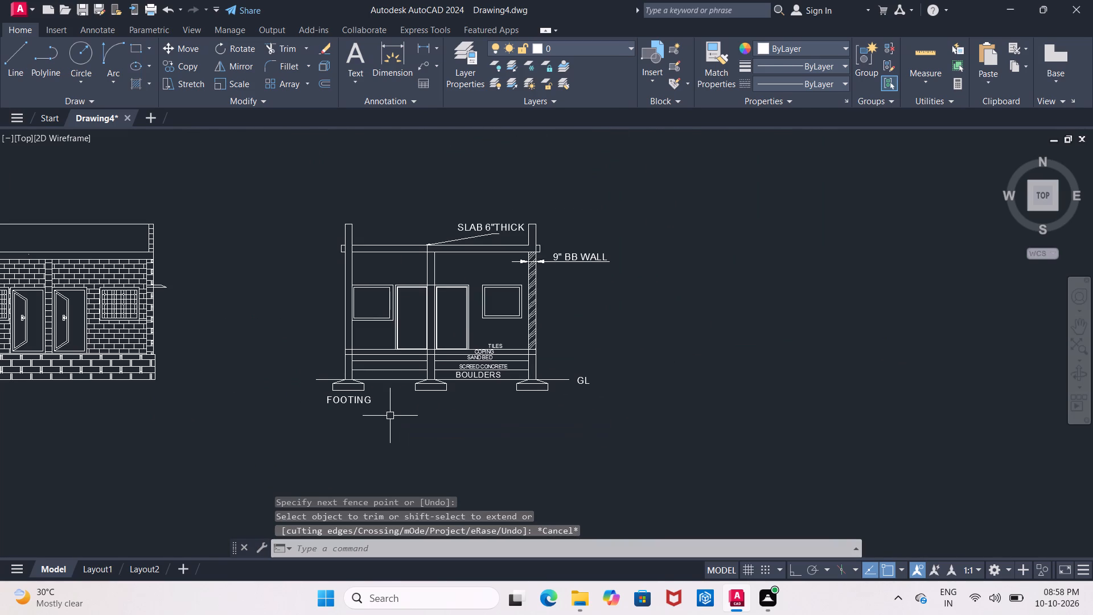
Copy the FOOTING label to the space below the section drawing's middle footing.
{"action": "left_click", "coordinate": [359, 401]}
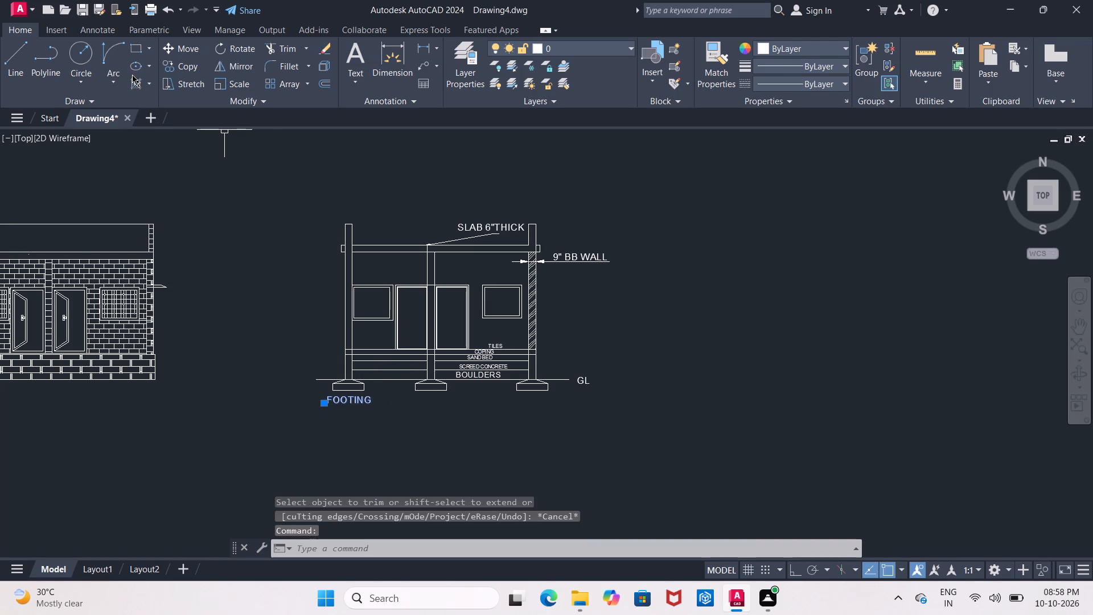
{"action": "left_click", "coordinate": [178, 70]}
{"action": "scroll", "coordinate": [317, 403], "scroll_direction": "up", "scroll_amount": 1}
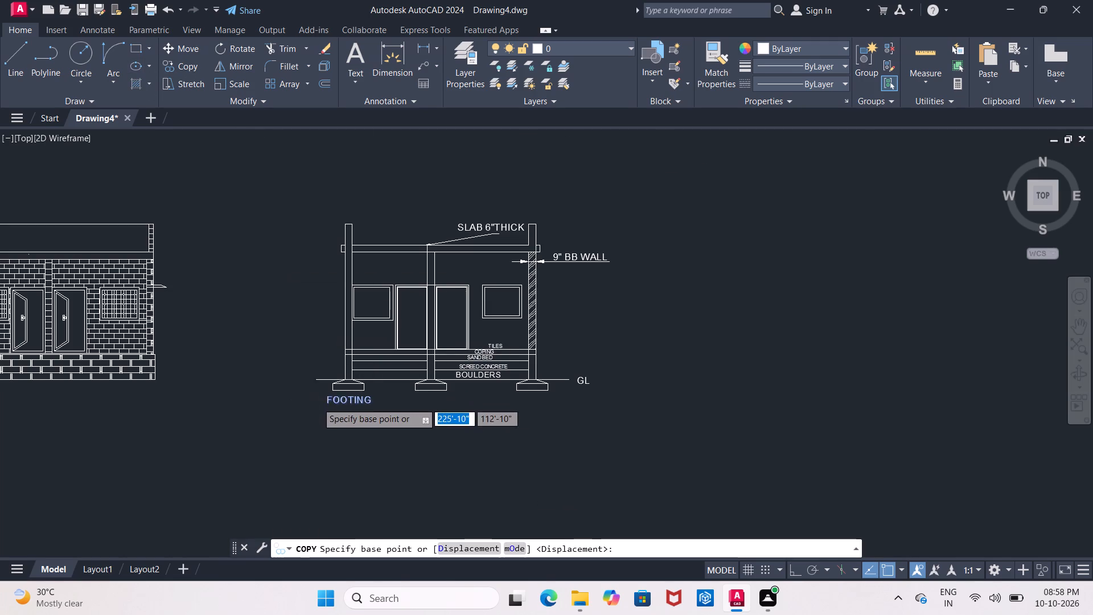
{"action": "scroll", "coordinate": [317, 403], "scroll_direction": "up", "scroll_amount": 1}
{"action": "middle_click", "coordinate": [310, 402]}
{"action": "left_click_drag", "start_coordinate": [402, 401], "coordinate": [407, 411]}
{"action": "middle_click_drag", "start_coordinate": [556, 455], "coordinate": [260, 397]}
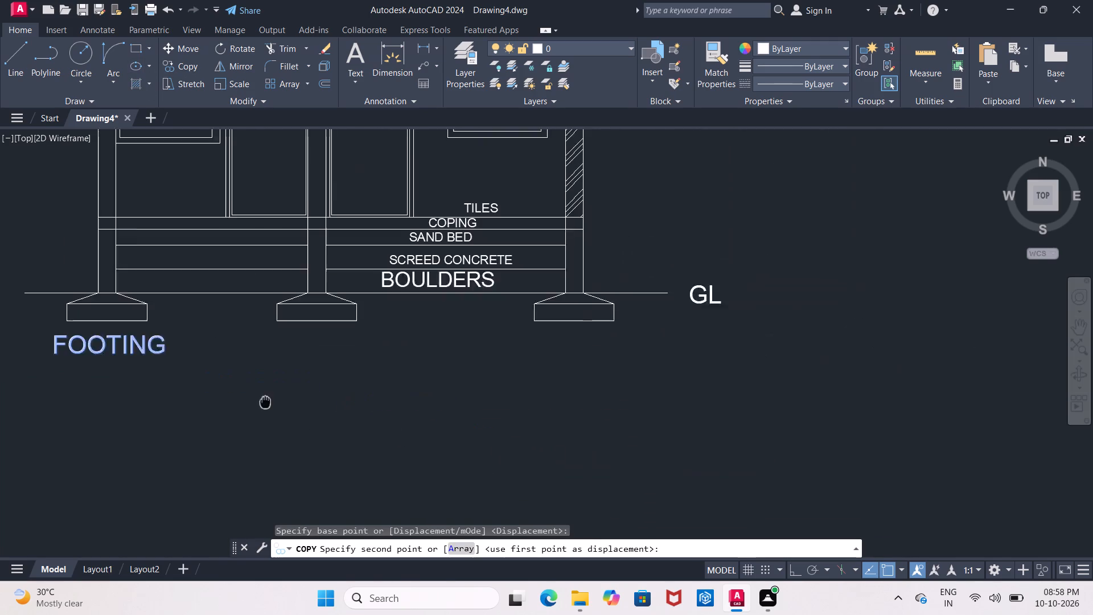
{"action": "middle_click_drag", "start_coordinate": [260, 397], "coordinate": [260, 396]}
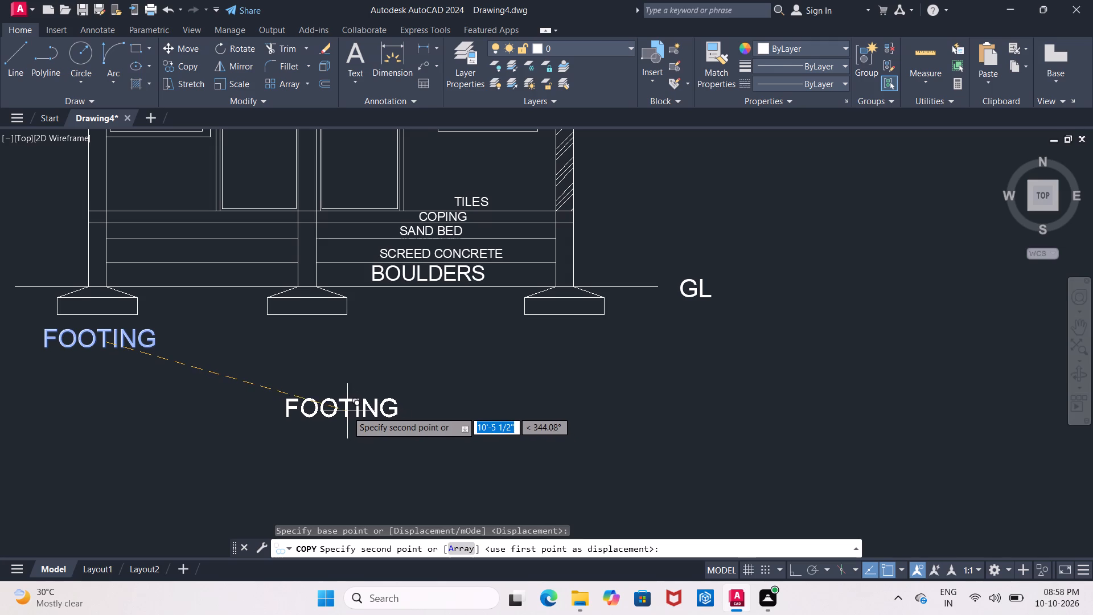
{"action": "left_click", "coordinate": [347, 411]}
Place another copy of the FOOTING label centrally below the brick elevation drawing.
{"action": "middle_click_drag", "start_coordinate": [351, 423], "coordinate": [593, 420]}
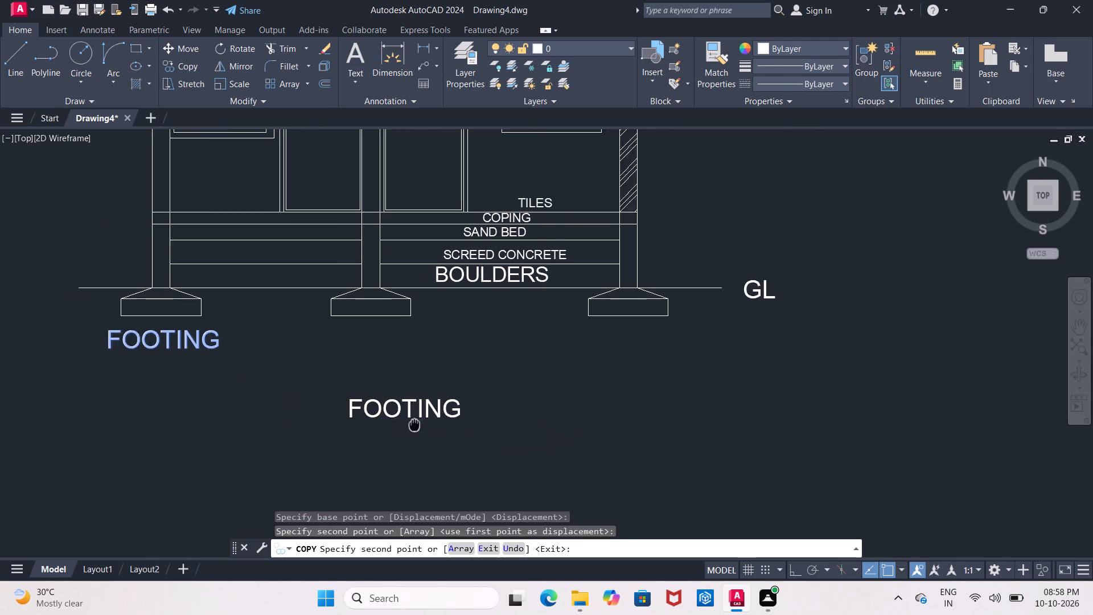
{"action": "middle_click_drag", "start_coordinate": [593, 420], "coordinate": [614, 411]}
{"action": "middle_click_drag", "start_coordinate": [338, 424], "coordinate": [664, 398]}
{"action": "middle_click_drag", "start_coordinate": [206, 386], "coordinate": [351, 393]}
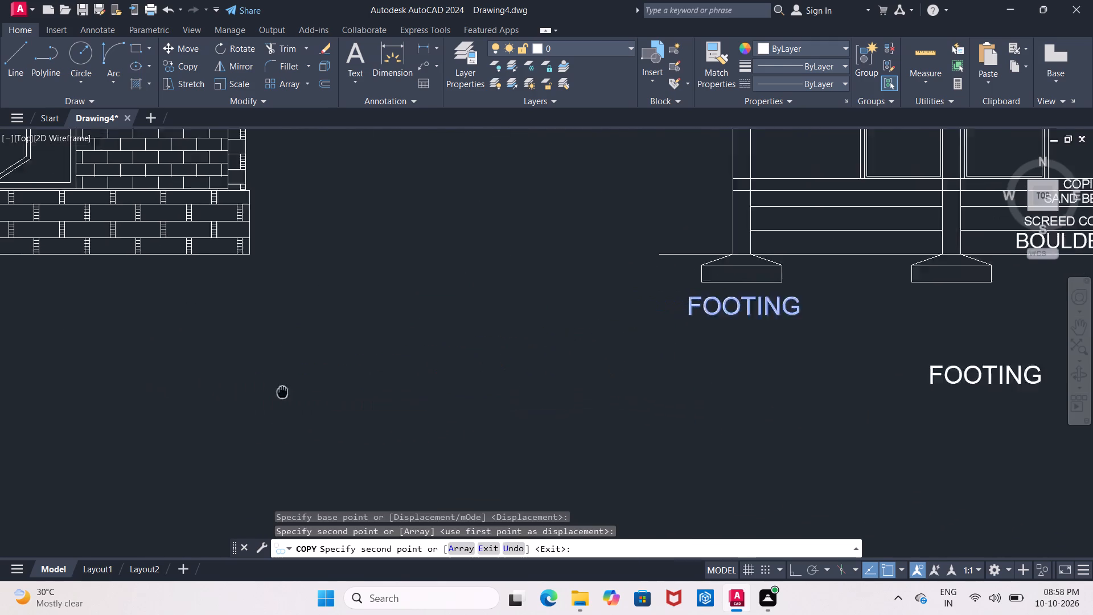
{"action": "middle_click_drag", "start_coordinate": [351, 393], "coordinate": [491, 393]}
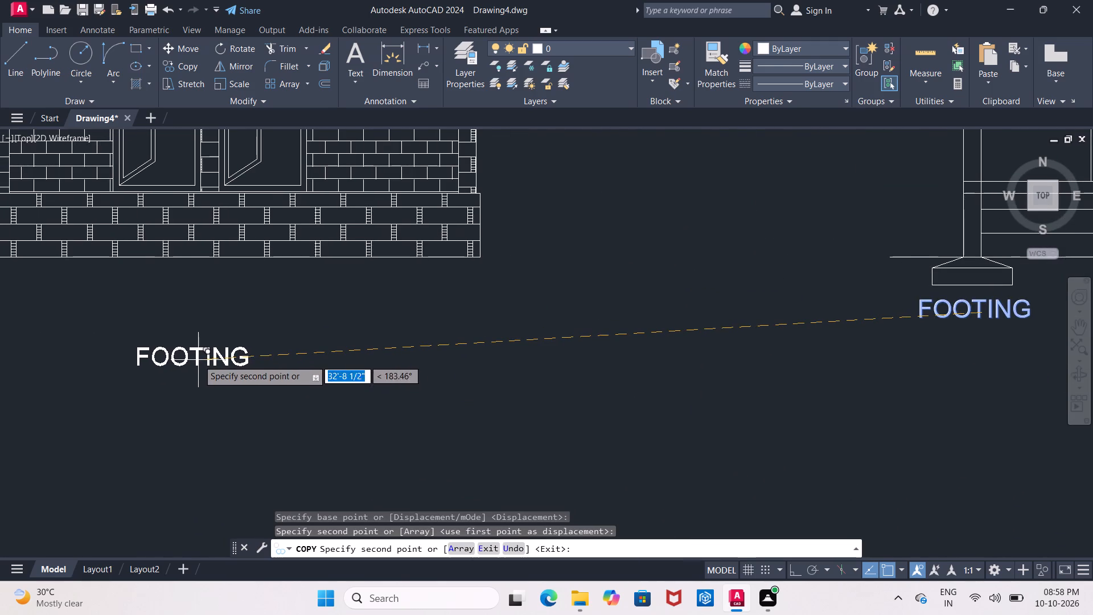
{"action": "left_click", "coordinate": [197, 360]}
{"action": "middle_click_drag", "start_coordinate": [265, 401], "coordinate": [284, 492]}
{"action": "scroll", "coordinate": [263, 452], "scroll_direction": "down", "scroll_amount": 3}
{"action": "scroll", "coordinate": [342, 347], "scroll_direction": "down", "scroll_amount": 2}
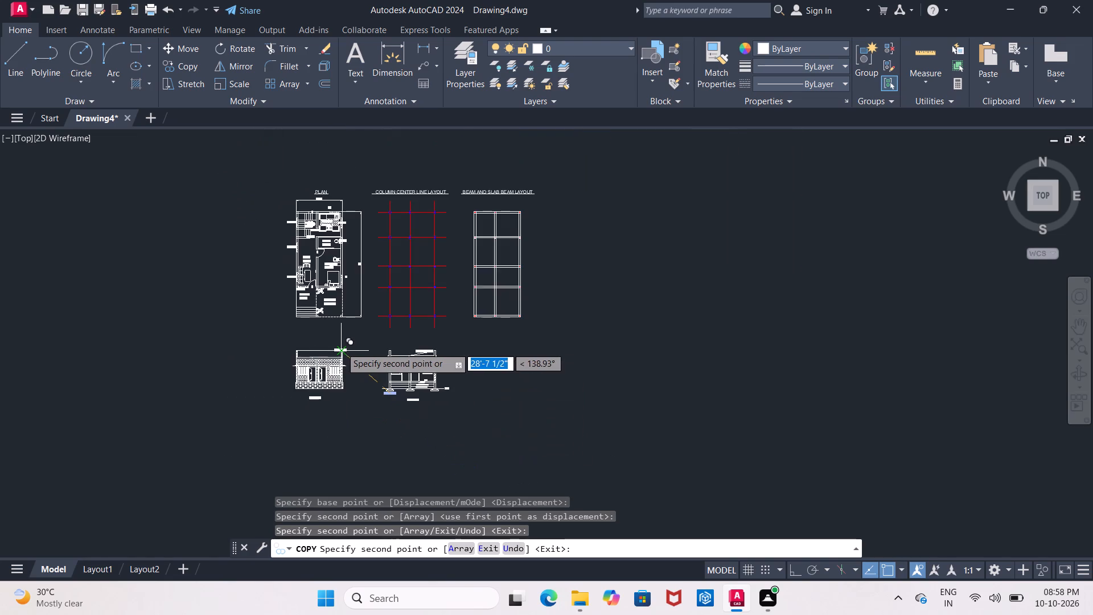
{"action": "scroll", "coordinate": [330, 337], "scroll_direction": "up", "scroll_amount": 1}
{"action": "scroll", "coordinate": [326, 347], "scroll_direction": "down", "scroll_amount": 1}
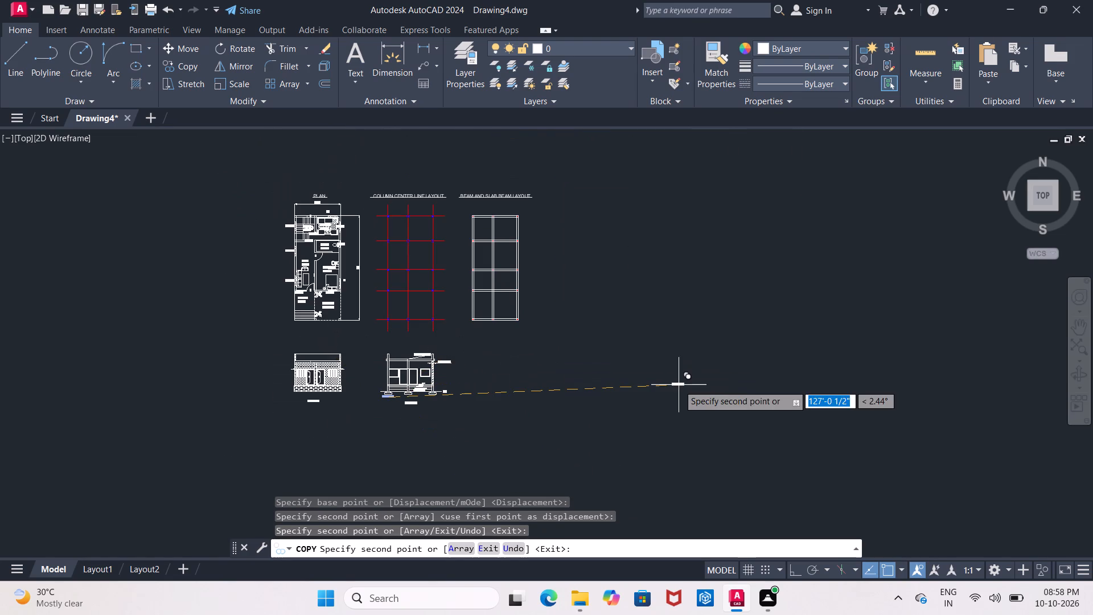
{"action": "key", "text": "Escape"}
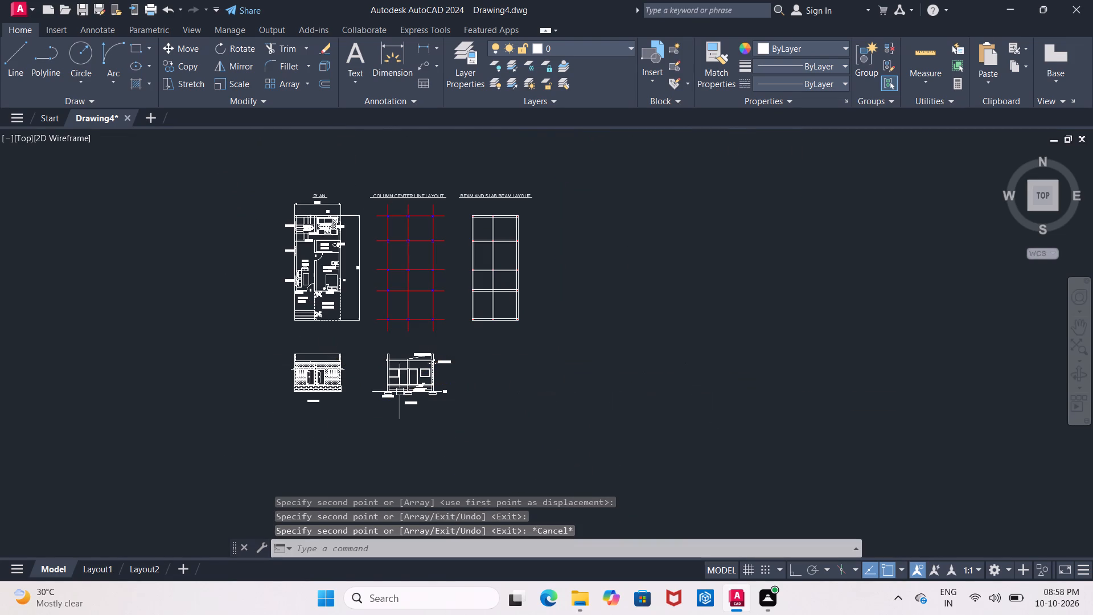
Move the FOOTING copy below the middle footing slightly up towards the section drawing.
{"action": "scroll", "coordinate": [383, 402], "scroll_direction": "up", "scroll_amount": 3}
{"action": "middle_click_drag", "start_coordinate": [381, 408], "coordinate": [359, 412]}
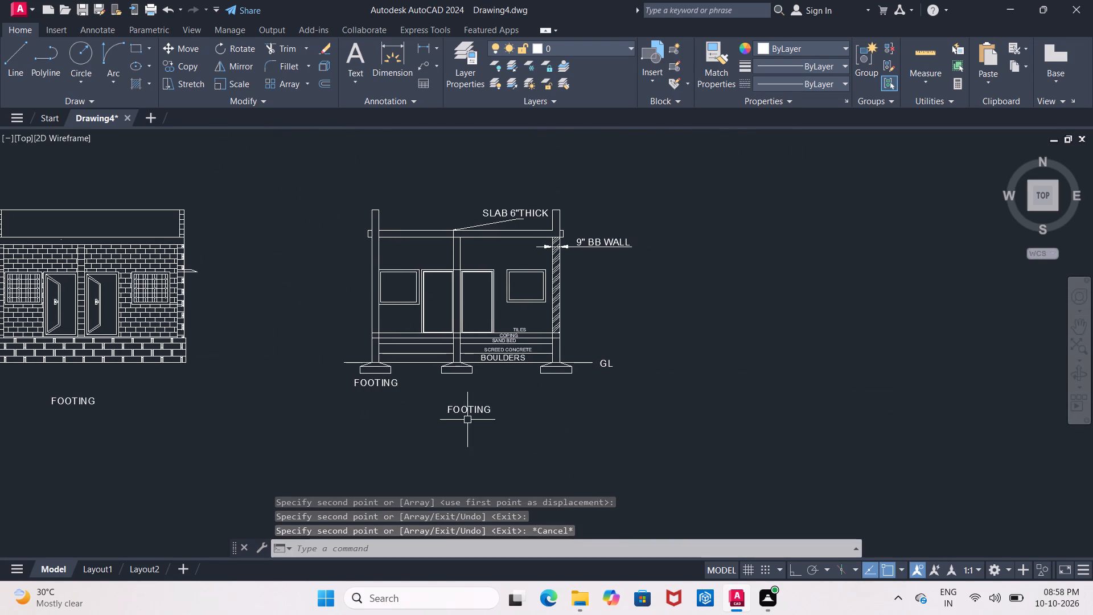
{"action": "left_click", "coordinate": [467, 409]}
{"action": "left_click", "coordinate": [181, 54]}
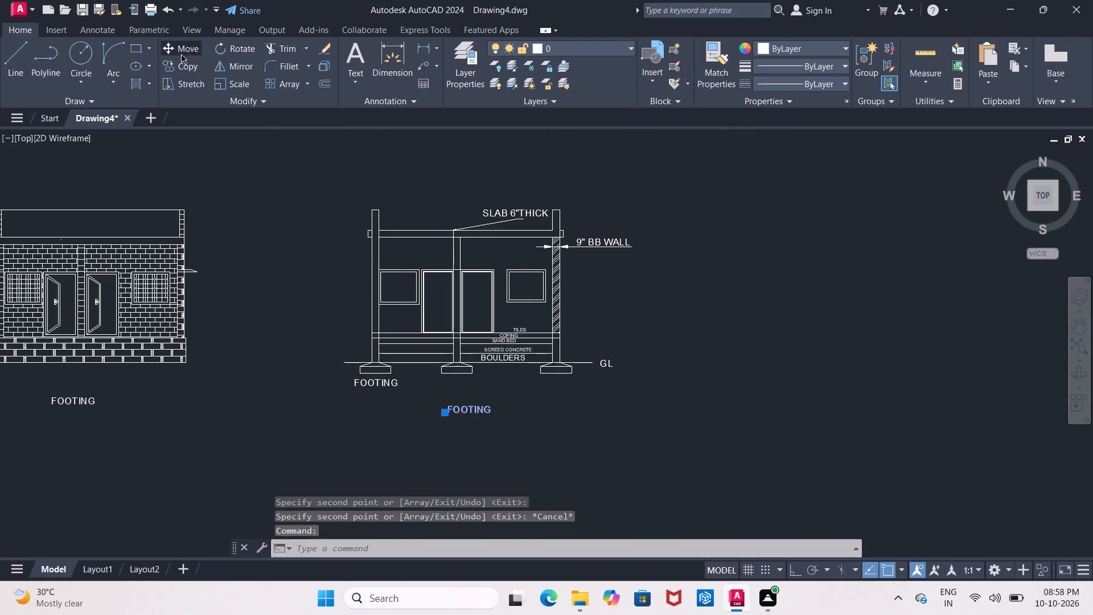
{"action": "left_click", "coordinate": [469, 409]}
{"action": "left_click", "coordinate": [470, 399]}
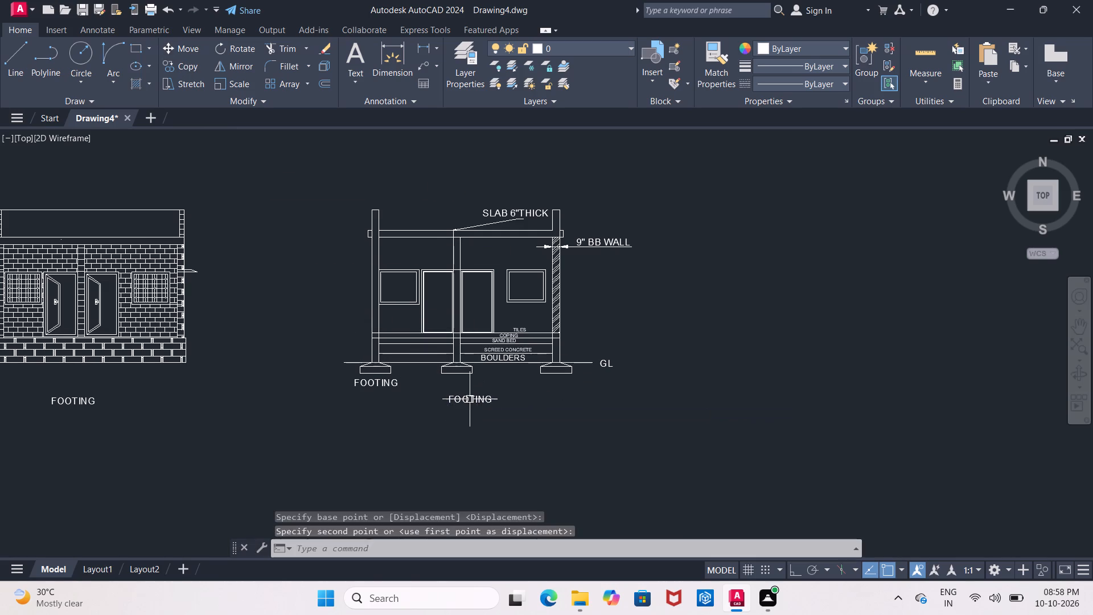
Change the text of the FOOTING copy below the section drawing to C/S SECTION.
{"action": "scroll", "coordinate": [479, 402], "scroll_direction": "up", "scroll_amount": 3}
{"action": "triple_click", "coordinate": [474, 392]}
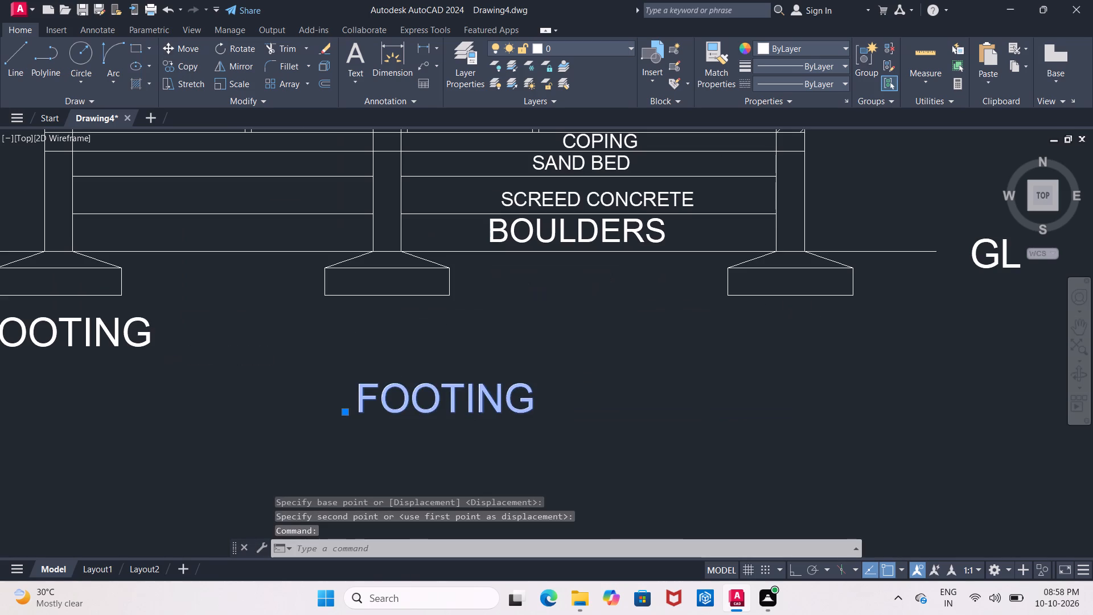
{"action": "left_click", "coordinate": [486, 397]}
{"action": "left_click", "coordinate": [537, 403]}
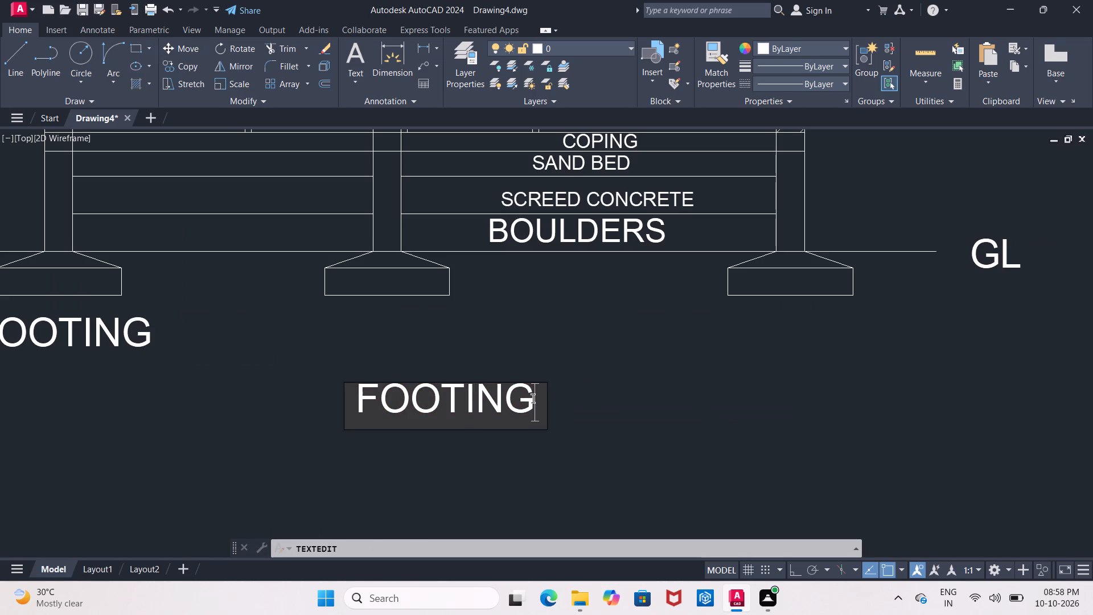
{"action": "key", "text": "BackSpace"}
{"action": "key", "text": "BackSpace"}
{"action": "key", "text": "BackSpace"}
{"action": "key", "text": "BackSpace"}
{"action": "key", "text": "BackSpace"}
{"action": "key", "text": "BackSpace"}
{"action": "key", "text": "BackSpace"}
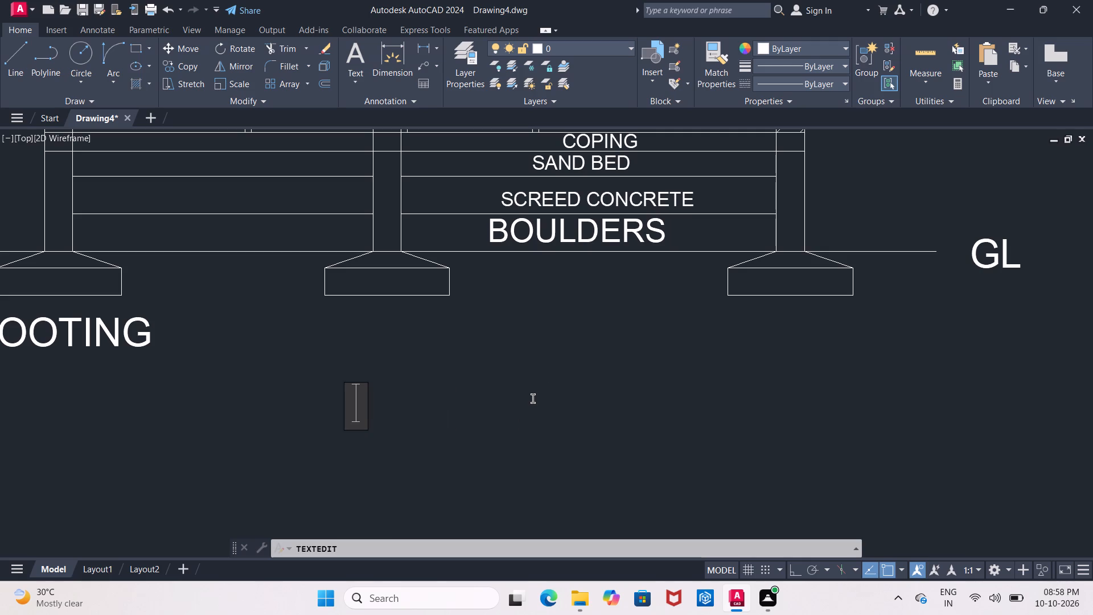
{"action": "key", "text": "s"}
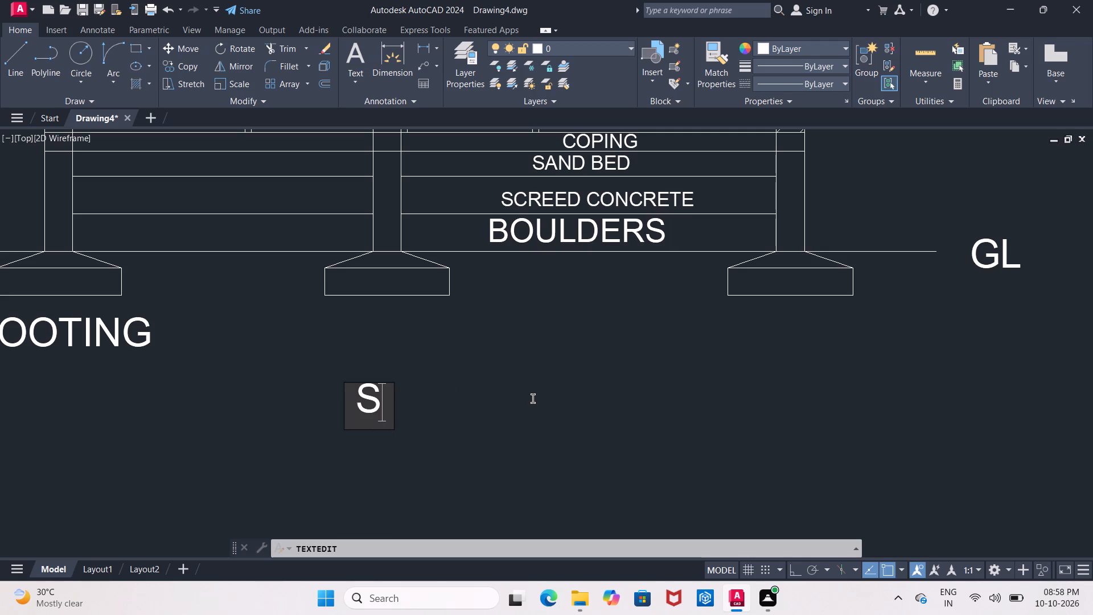
{"action": "key", "text": "BackSpace"}
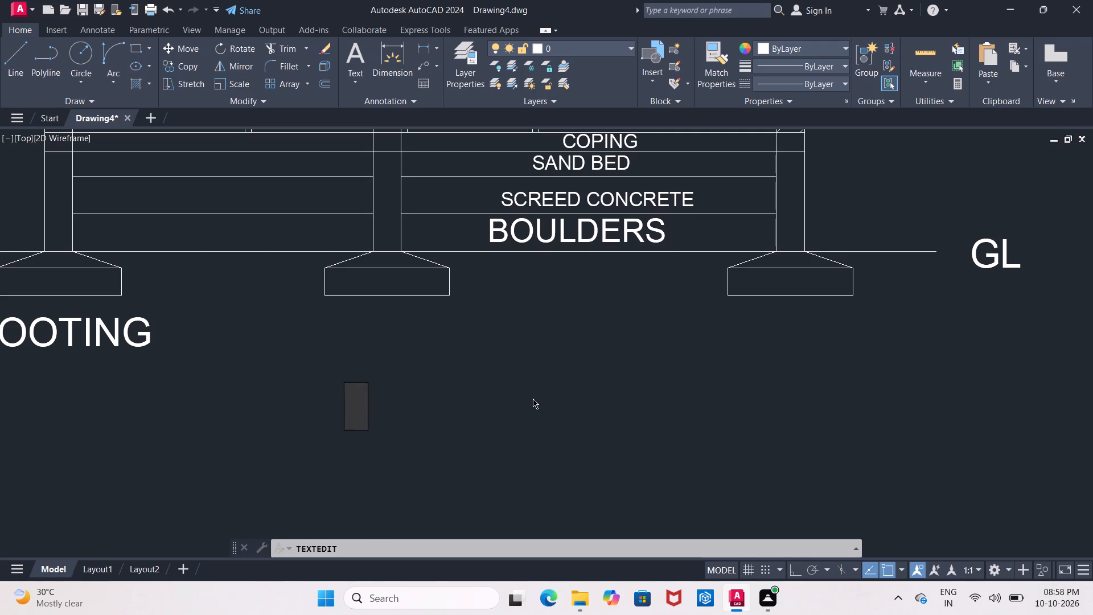
{"action": "key", "text": "c"}
{"action": "type", "text": "/S"}
{"action": "key", "text": "space"}
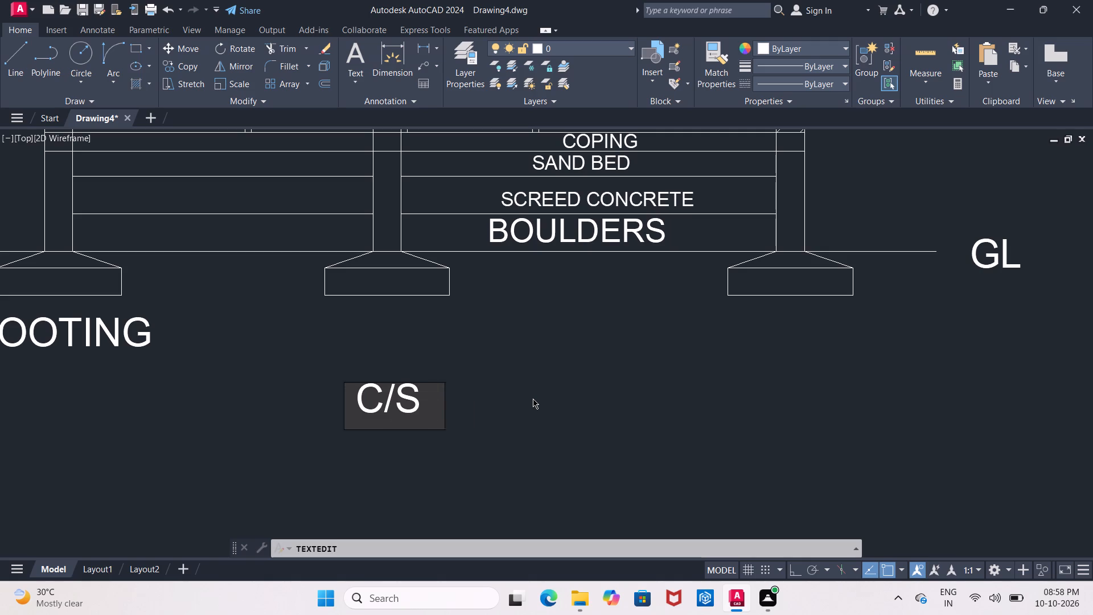
{"action": "type", "text": "SECTION"}
{"action": "left_click", "coordinate": [577, 490]}
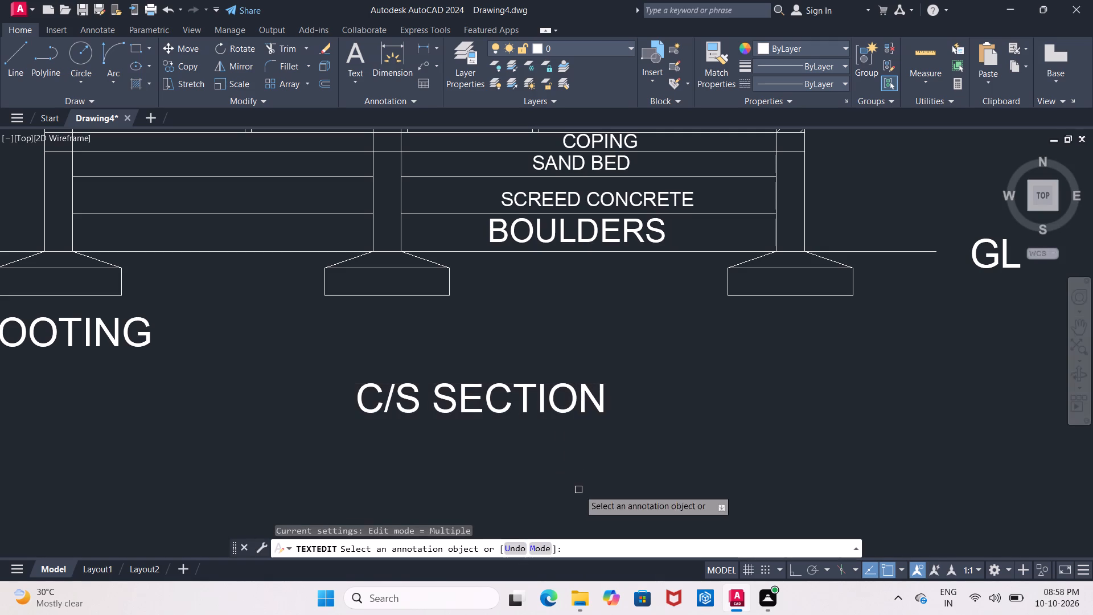
Change the text of the FOOTING copy below the brick elevation to FRONT ELEVATION.
{"action": "middle_click_drag", "start_coordinate": [577, 471], "coordinate": [598, 448]}
{"action": "scroll", "coordinate": [596, 448], "scroll_direction": "down", "scroll_amount": 3}
{"action": "middle_click_drag", "start_coordinate": [605, 446], "coordinate": [599, 404]}
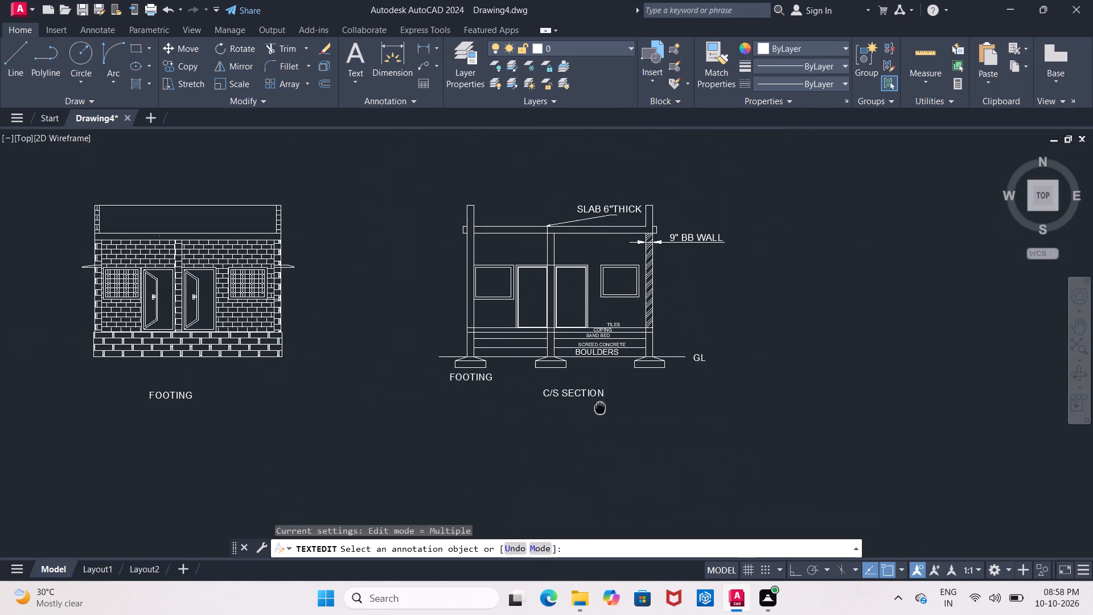
{"action": "middle_click_drag", "start_coordinate": [599, 404], "coordinate": [600, 393]}
{"action": "scroll", "coordinate": [600, 393], "scroll_direction": "down", "scroll_amount": 1}
{"action": "scroll", "coordinate": [324, 408], "scroll_direction": "up", "scroll_amount": 2}
{"action": "double_click", "coordinate": [350, 345]}
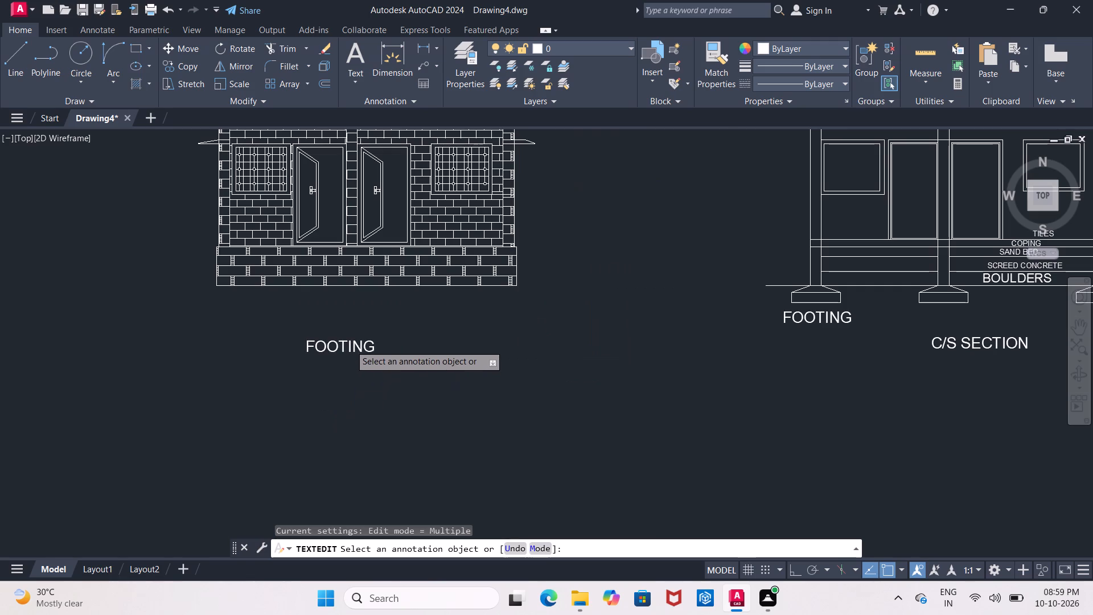
{"action": "left_click", "coordinate": [350, 345]}
{"action": "left_click", "coordinate": [369, 348]}
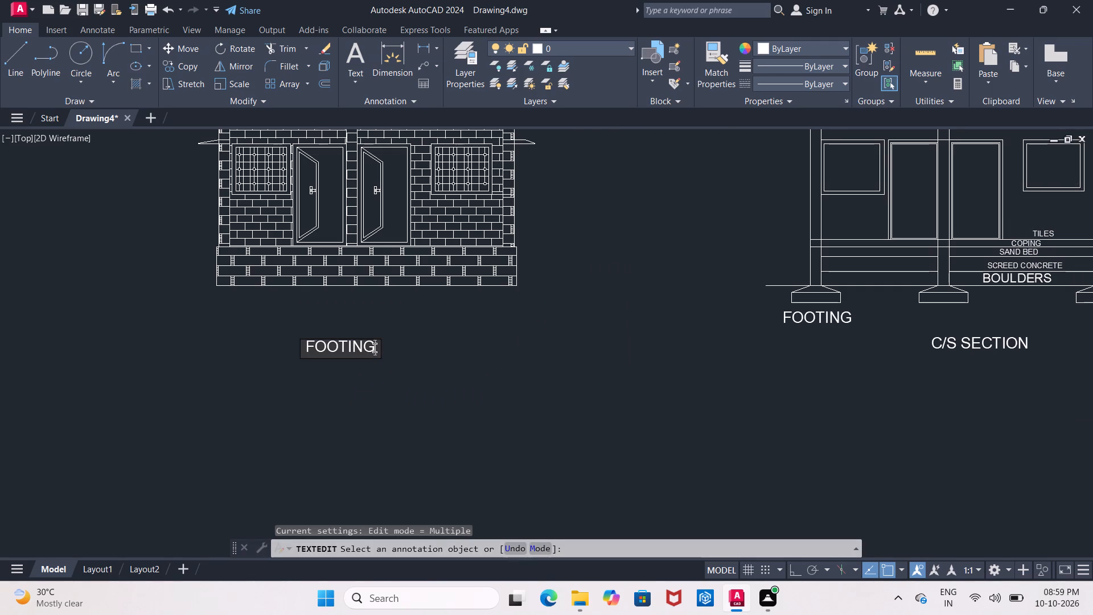
{"action": "key", "text": "BackSpace"}
{"action": "key", "text": "BackSpace"}
{"action": "key", "text": "BackSpace"}
{"action": "key", "text": "BackSpace"}
{"action": "key", "text": "BackSpace"}
{"action": "key", "text": "BackSpace"}
{"action": "key", "text": "BackSpace"}
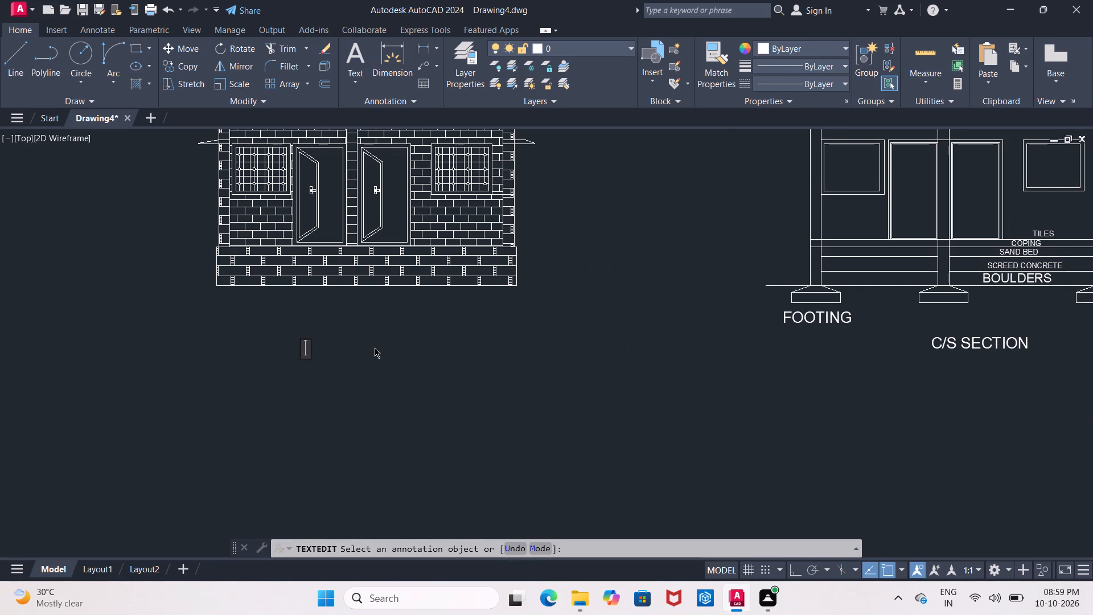
{"action": "type", "text": "FRONT ELEVATIO"}
{"action": "key", "text": "n"}
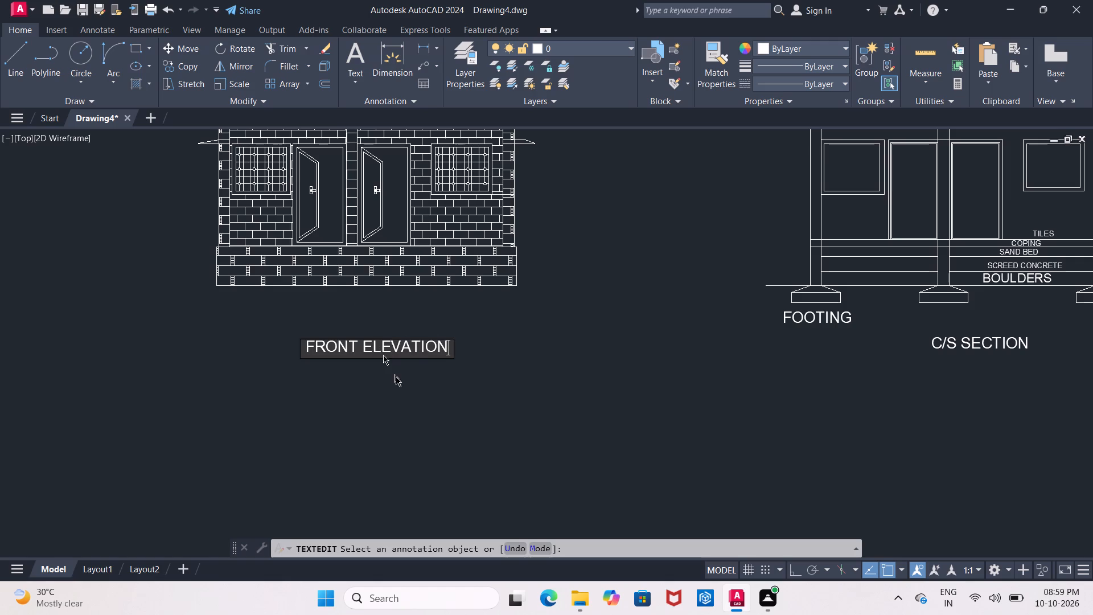
{"action": "left_click", "coordinate": [403, 400]}
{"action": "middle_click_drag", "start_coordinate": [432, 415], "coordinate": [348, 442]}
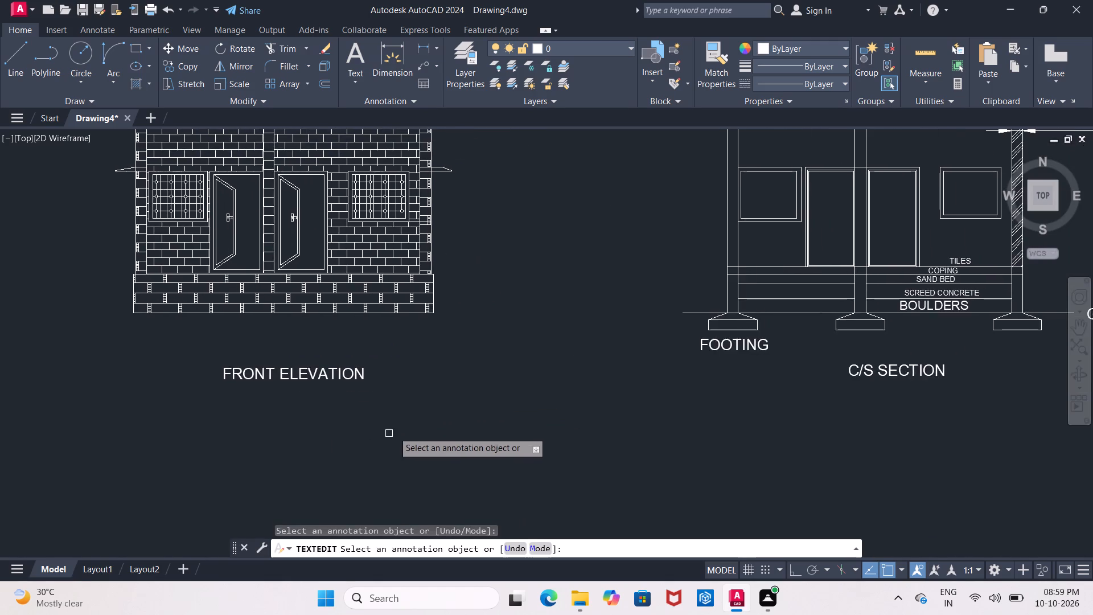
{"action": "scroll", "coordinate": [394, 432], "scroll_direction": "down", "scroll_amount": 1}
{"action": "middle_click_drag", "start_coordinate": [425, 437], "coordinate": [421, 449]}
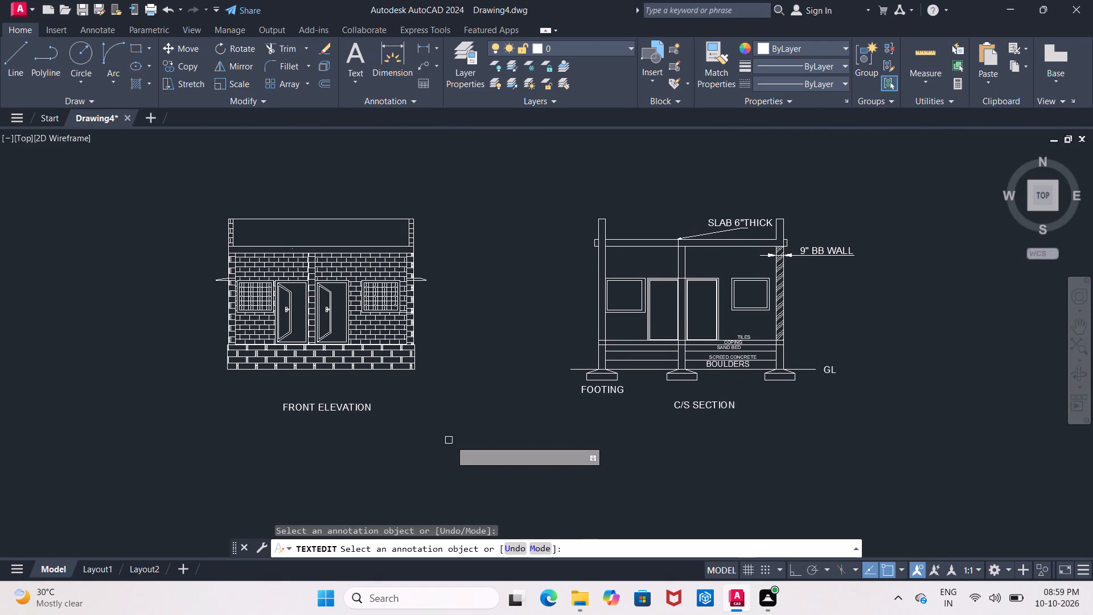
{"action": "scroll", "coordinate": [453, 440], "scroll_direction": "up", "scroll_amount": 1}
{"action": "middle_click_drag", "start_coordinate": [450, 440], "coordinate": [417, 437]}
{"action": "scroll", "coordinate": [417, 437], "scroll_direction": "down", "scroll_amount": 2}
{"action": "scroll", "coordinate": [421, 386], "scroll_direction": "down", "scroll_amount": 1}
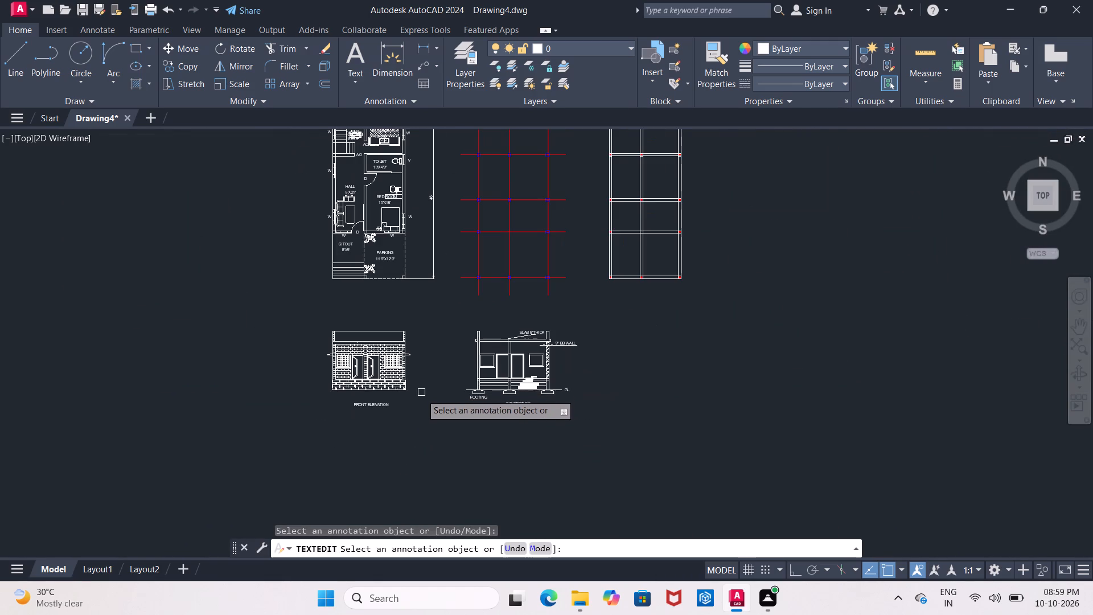
Move the SLAB 6"THICK label off its leader to just beside the top of the section's left parapet wall.
{"action": "scroll", "coordinate": [434, 409], "scroll_direction": "up", "scroll_amount": 1}
{"action": "middle_click_drag", "start_coordinate": [434, 408], "coordinate": [439, 382]}
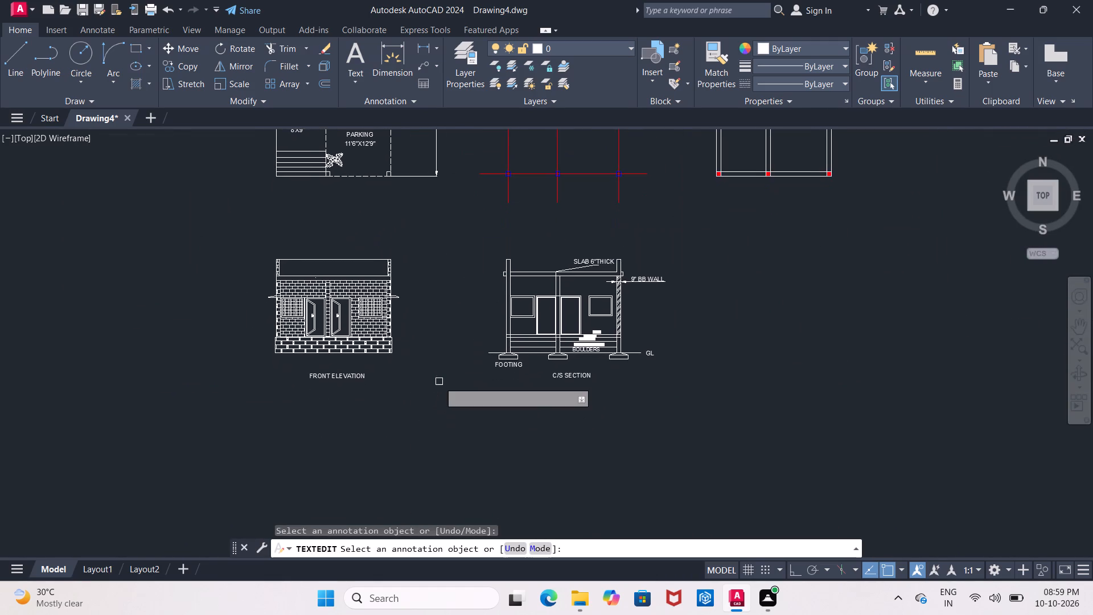
{"action": "middle_click_drag", "start_coordinate": [439, 382], "coordinate": [384, 428]}
{"action": "scroll", "coordinate": [391, 393], "scroll_direction": "up", "scroll_amount": 1}
{"action": "middle_click_drag", "start_coordinate": [391, 393], "coordinate": [359, 416]}
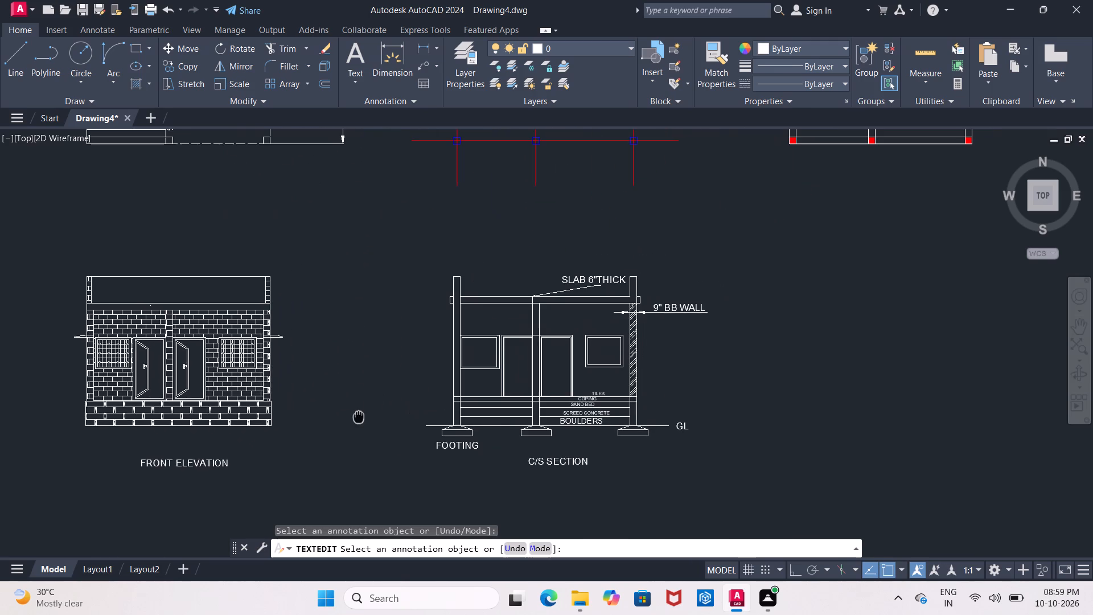
{"action": "middle_click_drag", "start_coordinate": [359, 416], "coordinate": [358, 416]}
{"action": "key", "text": "Escape"}
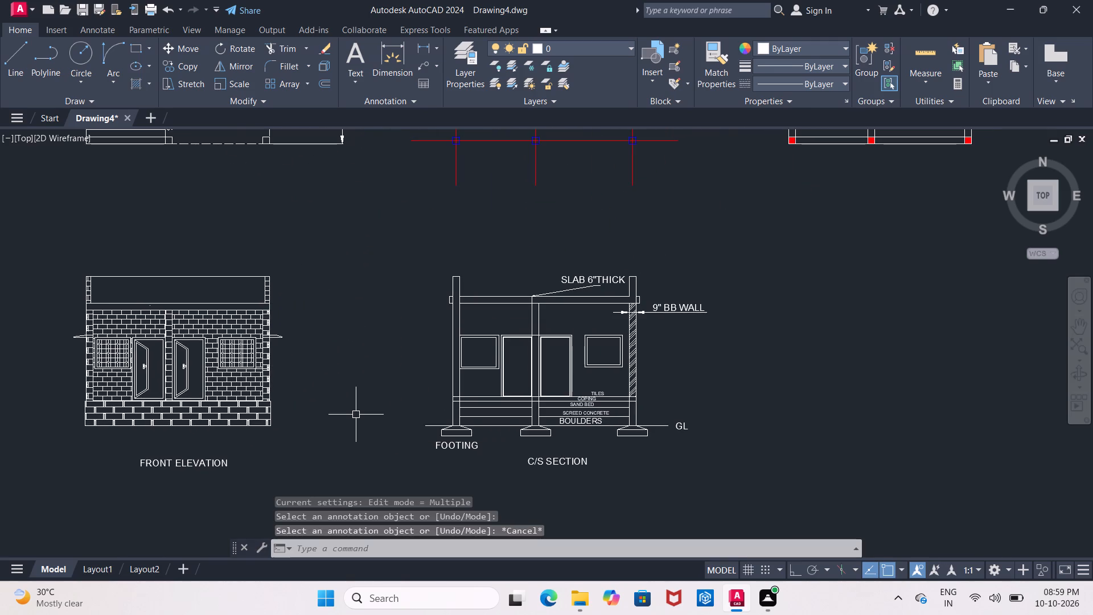
{"action": "scroll", "coordinate": [409, 409], "scroll_direction": "up", "scroll_amount": 2}
{"action": "middle_click_drag", "start_coordinate": [389, 406], "coordinate": [190, 527]}
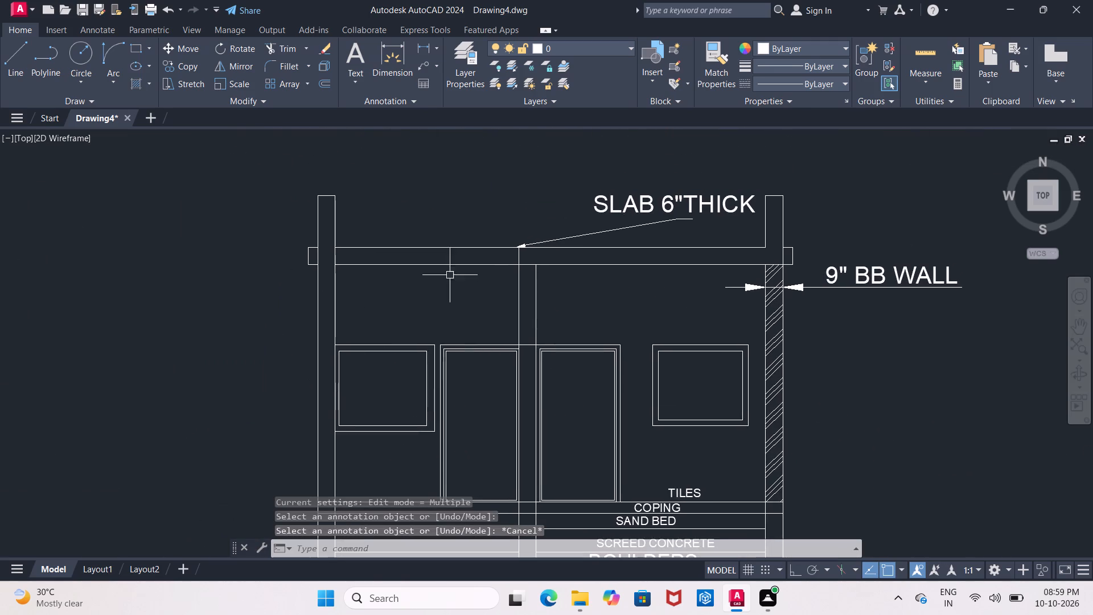
{"action": "left_click", "coordinate": [676, 206]}
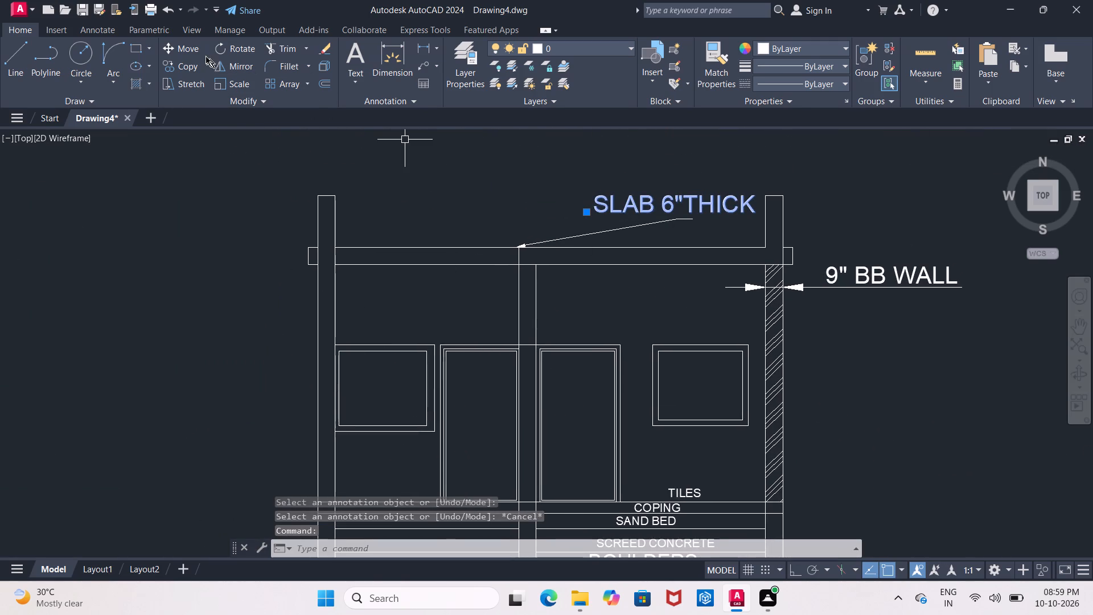
{"action": "left_click", "coordinate": [201, 51]}
{"action": "left_click_drag", "start_coordinate": [664, 198], "coordinate": [659, 200]}
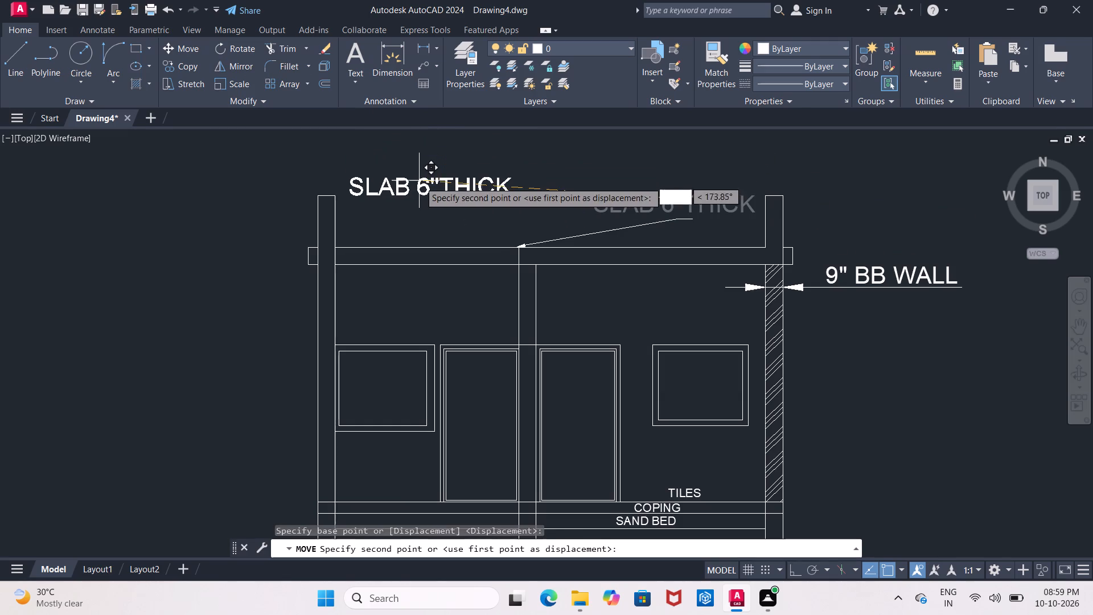
{"action": "left_click", "coordinate": [418, 186]}
{"action": "key", "text": "Escape"}
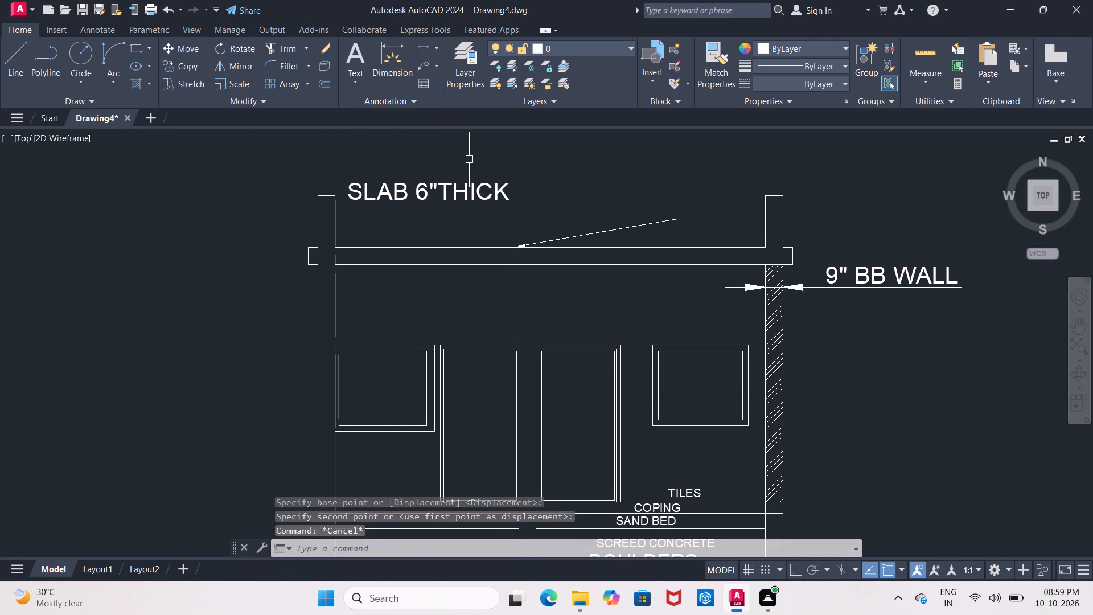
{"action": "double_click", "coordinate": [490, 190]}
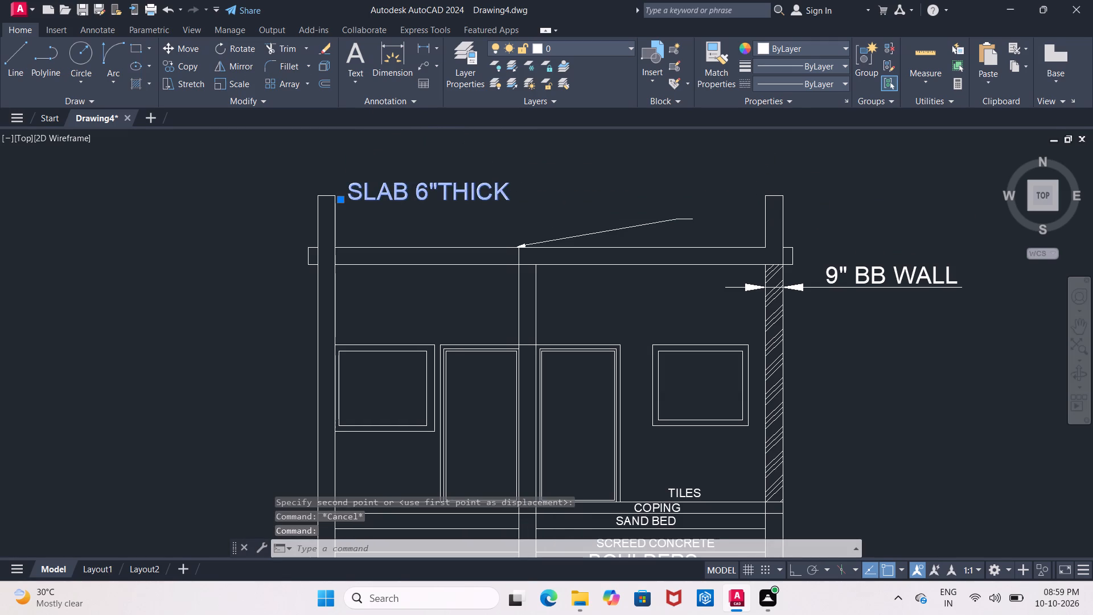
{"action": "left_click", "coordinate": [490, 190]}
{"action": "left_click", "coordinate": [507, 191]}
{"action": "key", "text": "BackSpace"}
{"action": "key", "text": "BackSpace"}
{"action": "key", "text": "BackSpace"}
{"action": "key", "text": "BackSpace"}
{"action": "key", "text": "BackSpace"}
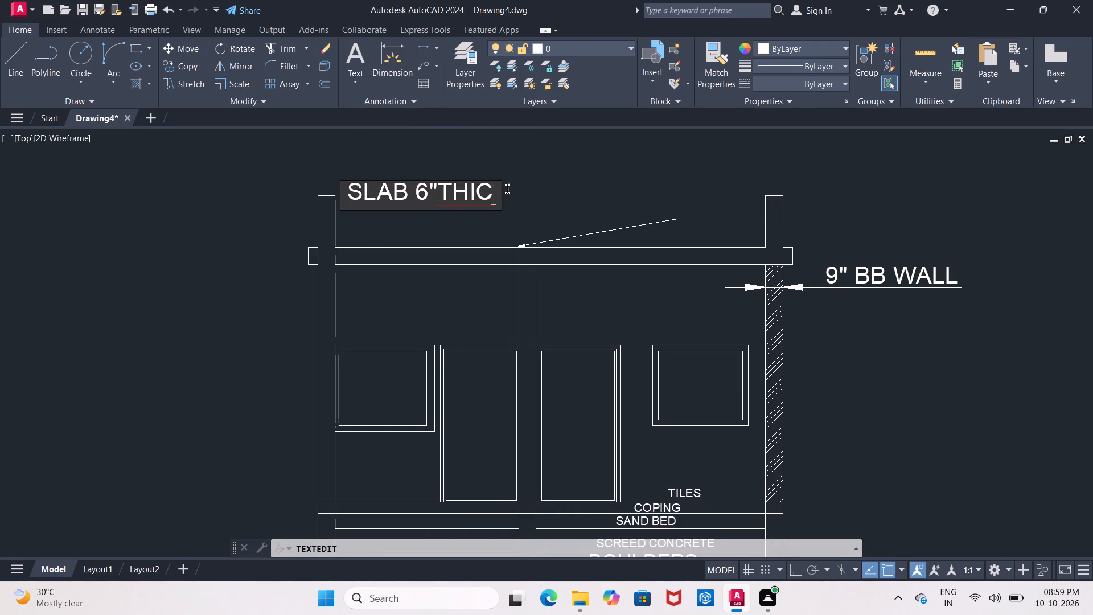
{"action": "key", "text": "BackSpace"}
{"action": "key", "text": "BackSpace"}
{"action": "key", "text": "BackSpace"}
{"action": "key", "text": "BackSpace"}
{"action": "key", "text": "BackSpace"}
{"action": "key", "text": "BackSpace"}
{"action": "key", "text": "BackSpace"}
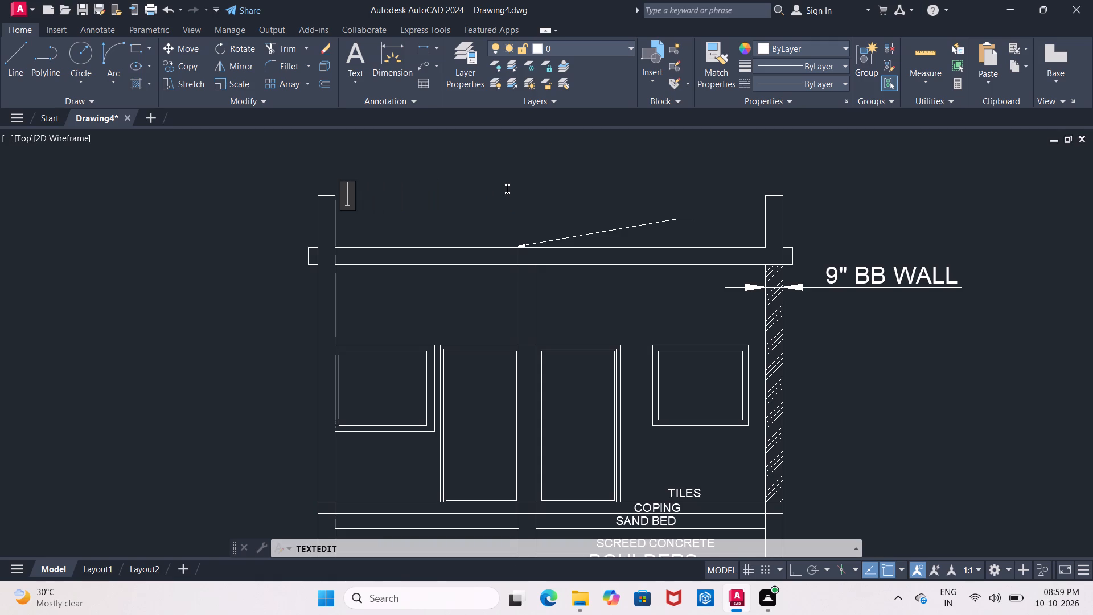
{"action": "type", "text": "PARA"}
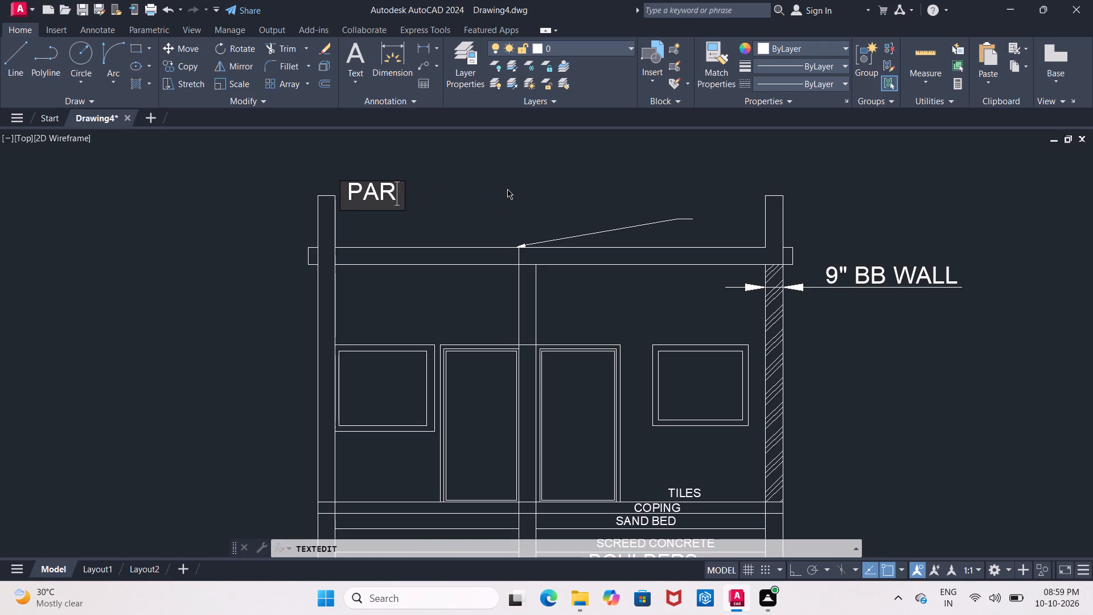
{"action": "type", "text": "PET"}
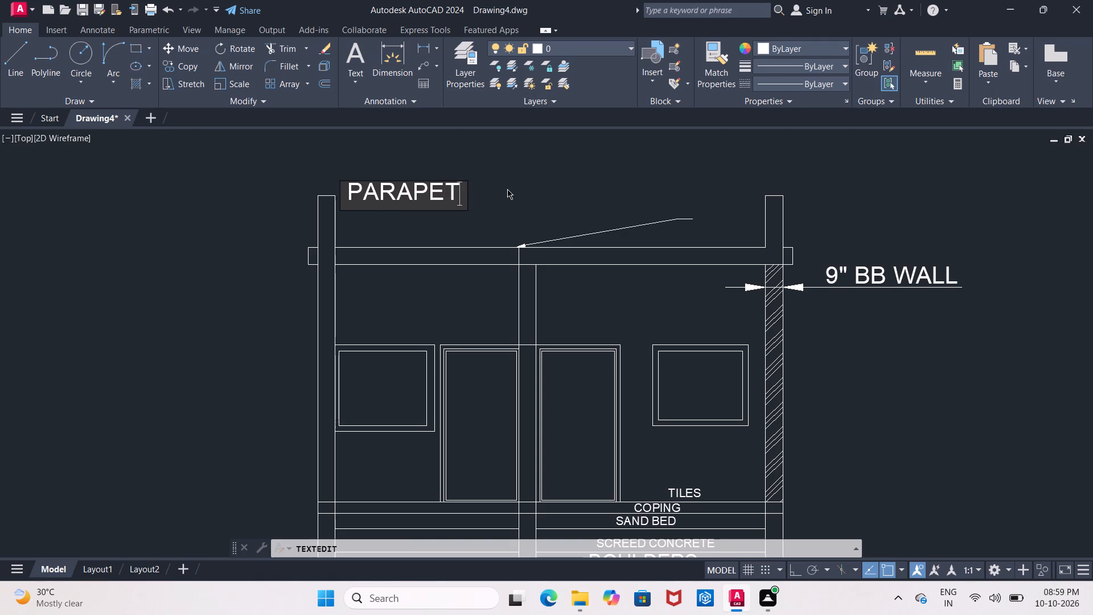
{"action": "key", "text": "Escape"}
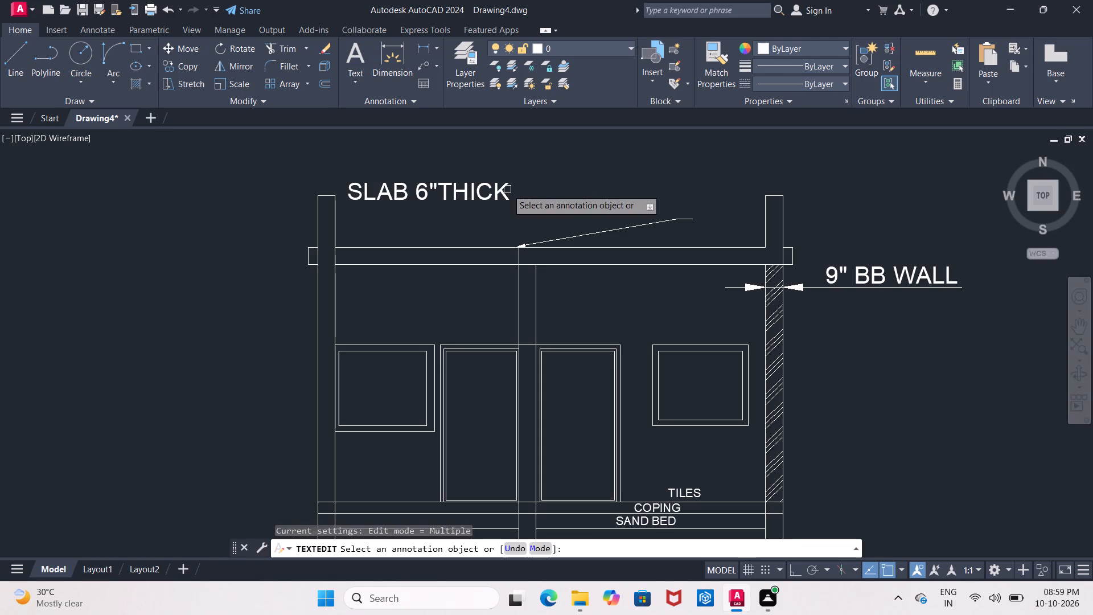
Change the text of the moved SLAB 6"THICK label beside the left parapet wall to PARAPET.
{"action": "left_click", "coordinate": [498, 175]}
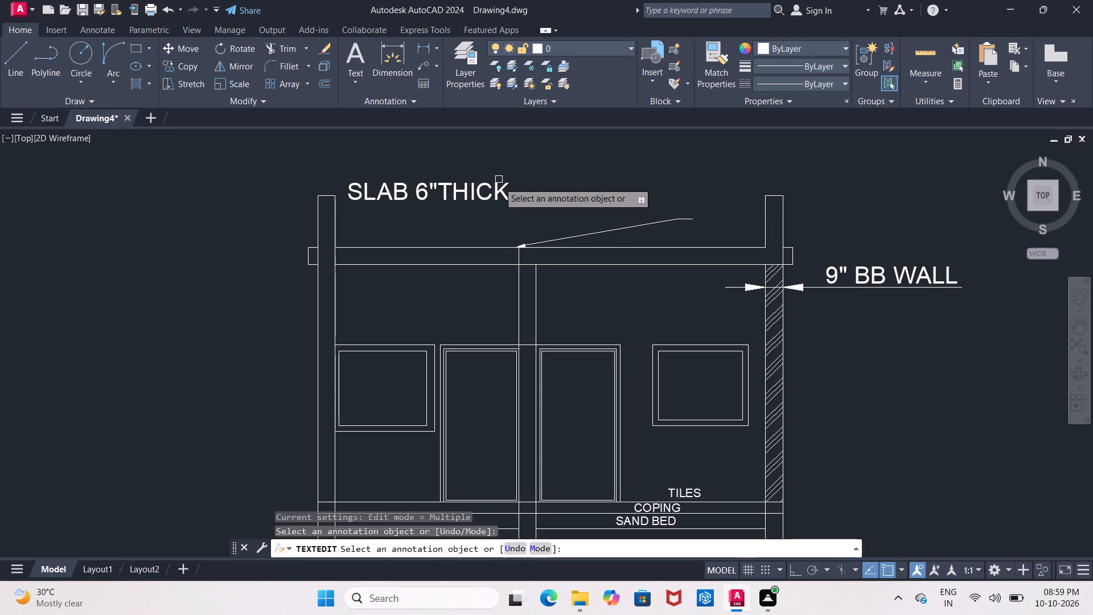
{"action": "left_click", "coordinate": [499, 183]}
{"action": "left_click", "coordinate": [500, 188]}
{"action": "left_click", "coordinate": [504, 188]}
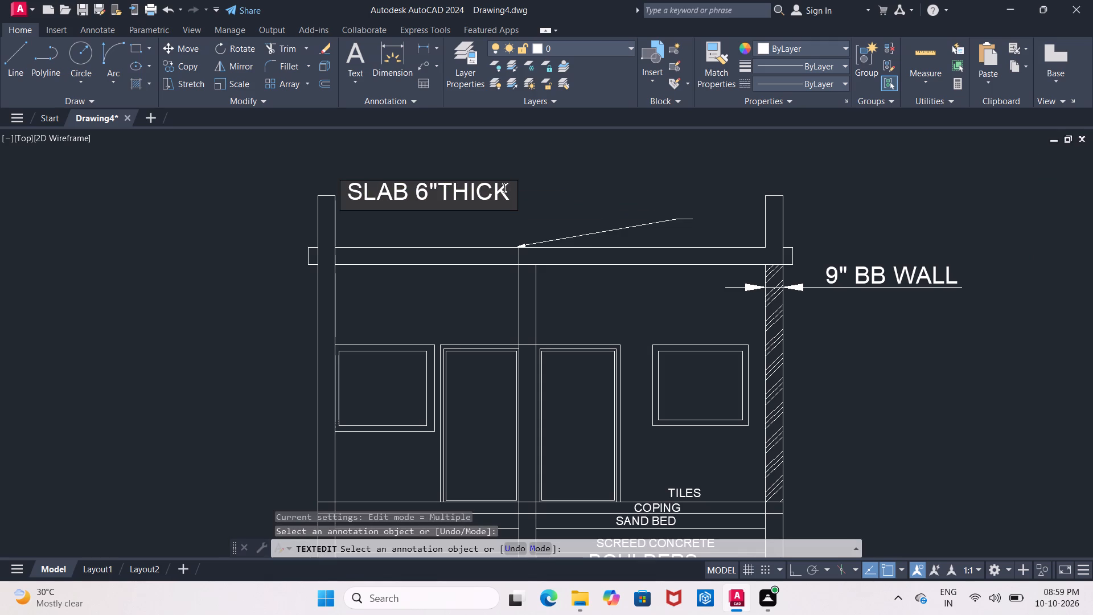
{"action": "key", "text": "BackSpace"}
{"action": "key", "text": "BackSpace"}
{"action": "key", "text": "BackSpace"}
{"action": "key", "text": "BackSpace"}
{"action": "key", "text": "BackSpace"}
{"action": "key", "text": "BackSpace"}
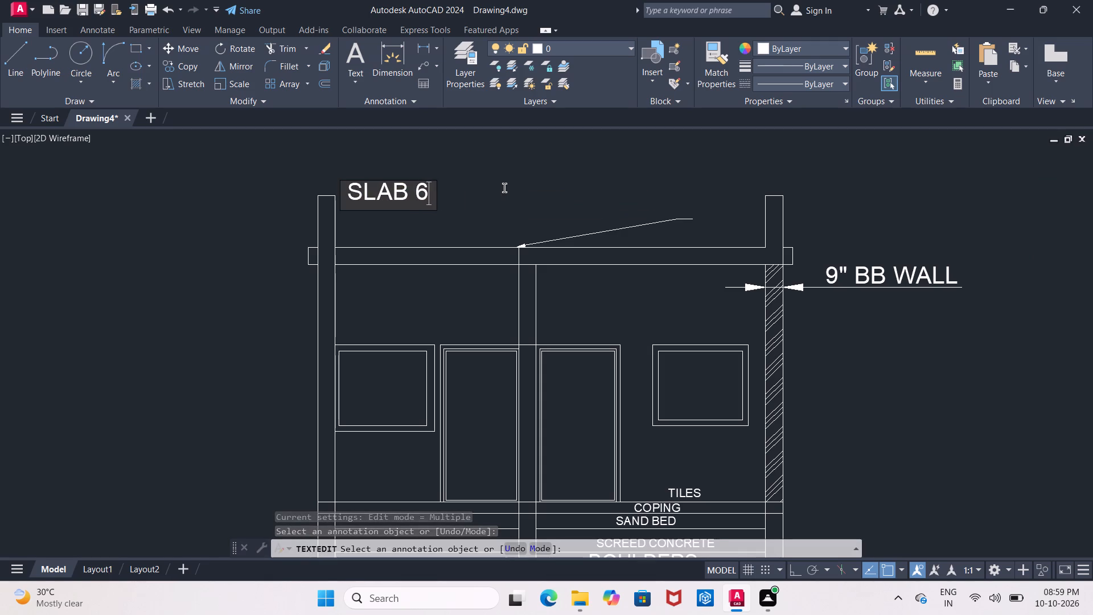
{"action": "key", "text": "BackSpace"}
{"action": "key", "text": "BackSpace"}
{"action": "key", "text": "BackSpace"}
{"action": "key", "text": "BackSpace"}
{"action": "key", "text": "BackSpace"}
{"action": "key", "text": "BackSpace"}
{"action": "type", "text": "PARAPET"}
{"action": "left_click", "coordinate": [503, 182]}
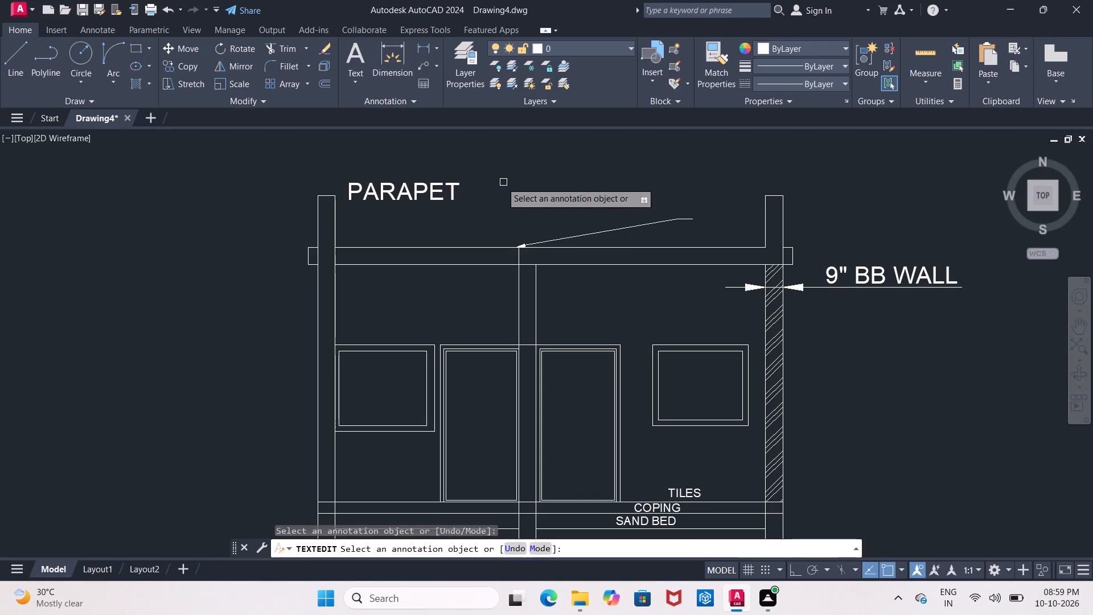
Draw a rectangular frame about 45' by 59'-7" around the floor plan, its dimensions and the PLAN title.
{"action": "middle_click", "coordinate": [517, 192]}
{"action": "scroll", "coordinate": [517, 192], "scroll_direction": "down", "scroll_amount": 2}
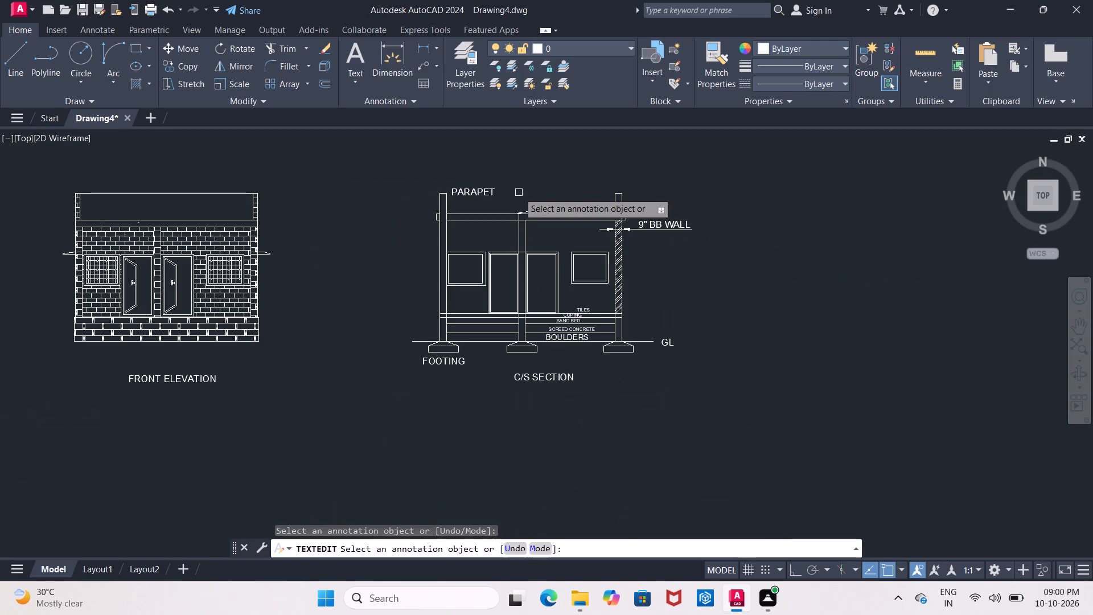
{"action": "middle_click_drag", "start_coordinate": [520, 192], "coordinate": [565, 184]}
{"action": "scroll", "coordinate": [437, 231], "scroll_direction": "down", "scroll_amount": 1}
{"action": "middle_click_drag", "start_coordinate": [437, 231], "coordinate": [443, 235]}
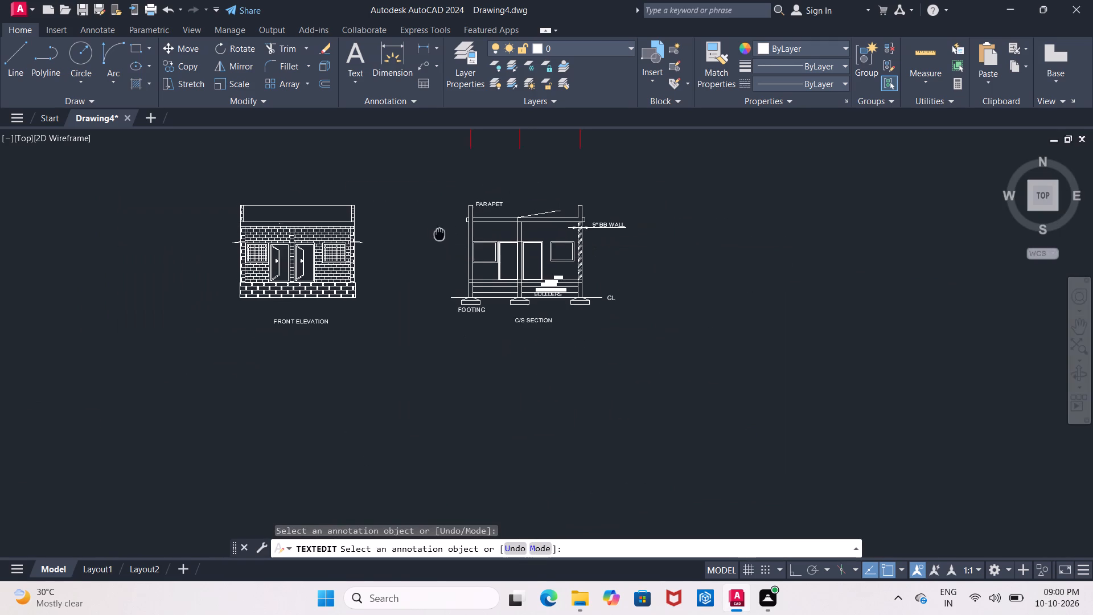
{"action": "middle_click_drag", "start_coordinate": [443, 235], "coordinate": [482, 233]}
{"action": "scroll", "coordinate": [467, 223], "scroll_direction": "down", "scroll_amount": 1}
{"action": "middle_click_drag", "start_coordinate": [467, 228], "coordinate": [453, 317]}
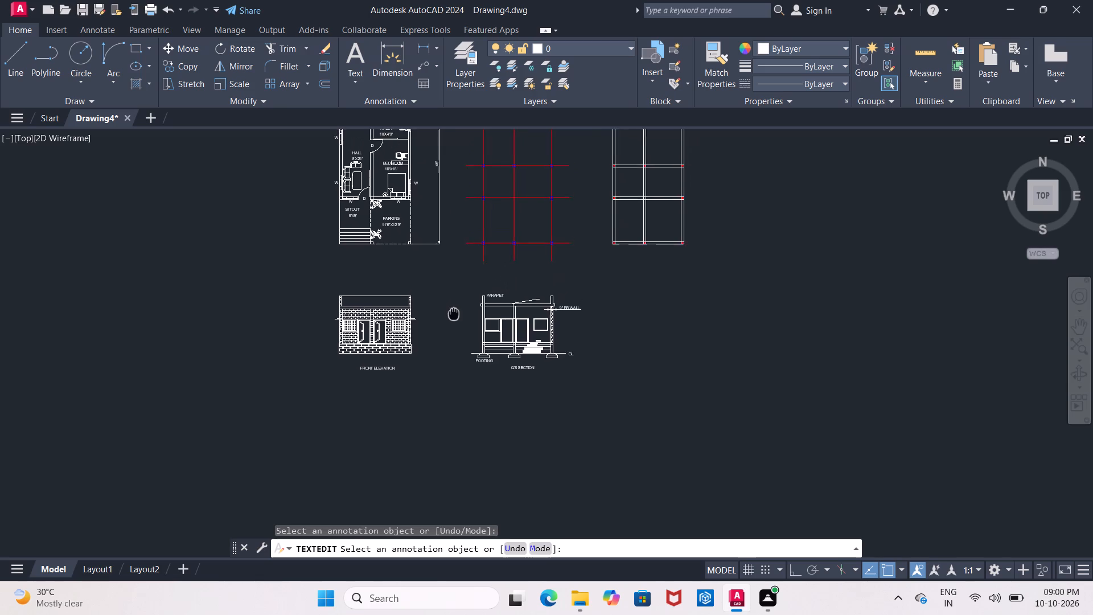
{"action": "middle_click_drag", "start_coordinate": [453, 317], "coordinate": [405, 419]}
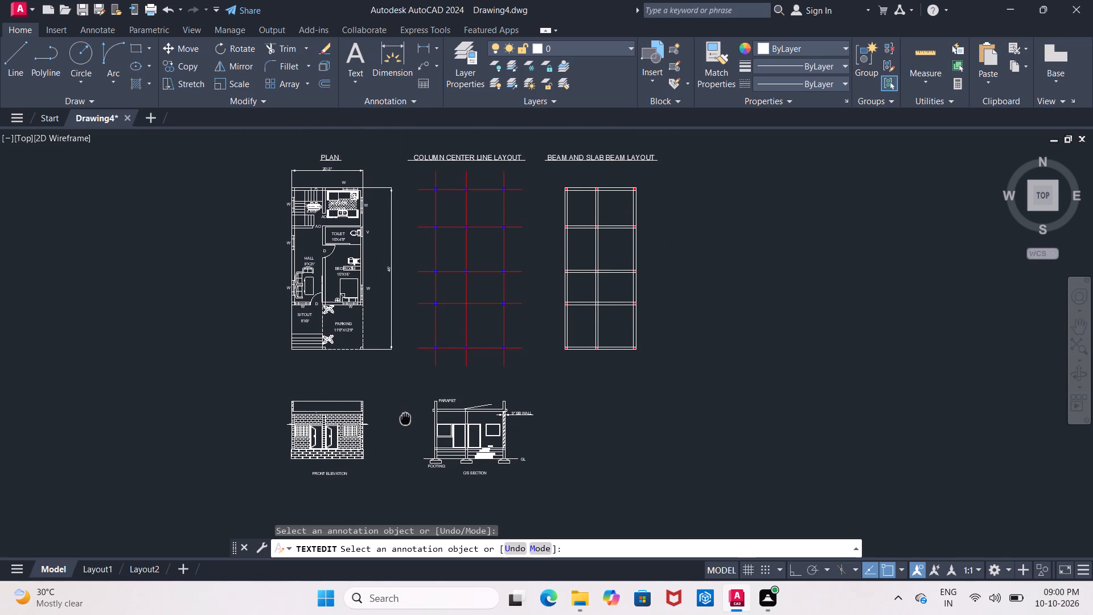
{"action": "middle_click_drag", "start_coordinate": [405, 419], "coordinate": [400, 418]}
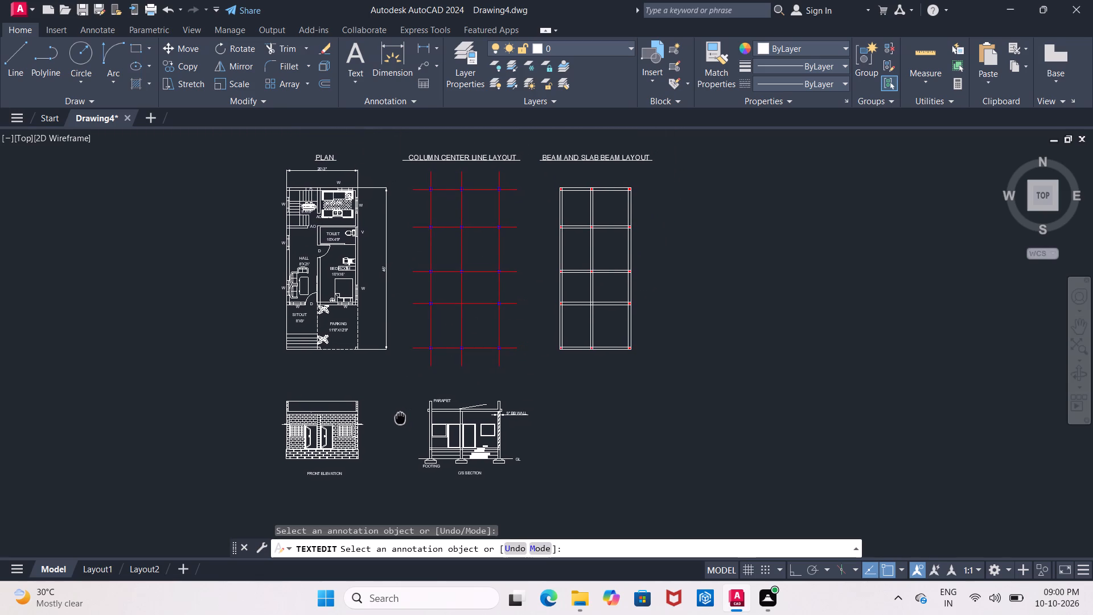
{"action": "middle_click_drag", "start_coordinate": [400, 418], "coordinate": [398, 415]}
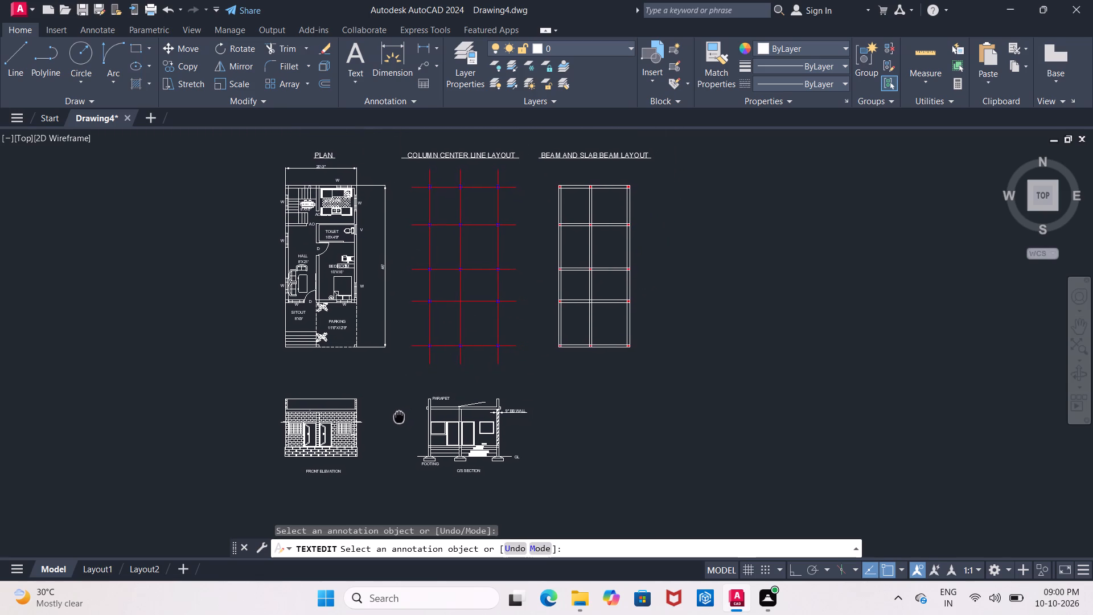
{"action": "middle_click_drag", "start_coordinate": [398, 415], "coordinate": [389, 414]}
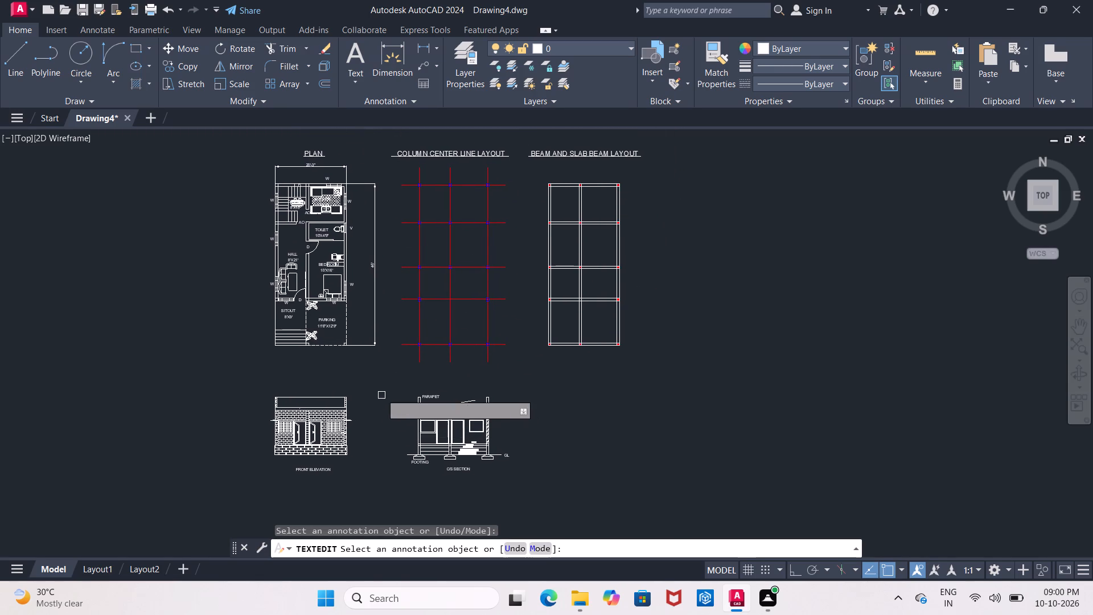
{"action": "middle_click_drag", "start_coordinate": [381, 384], "coordinate": [382, 399]}
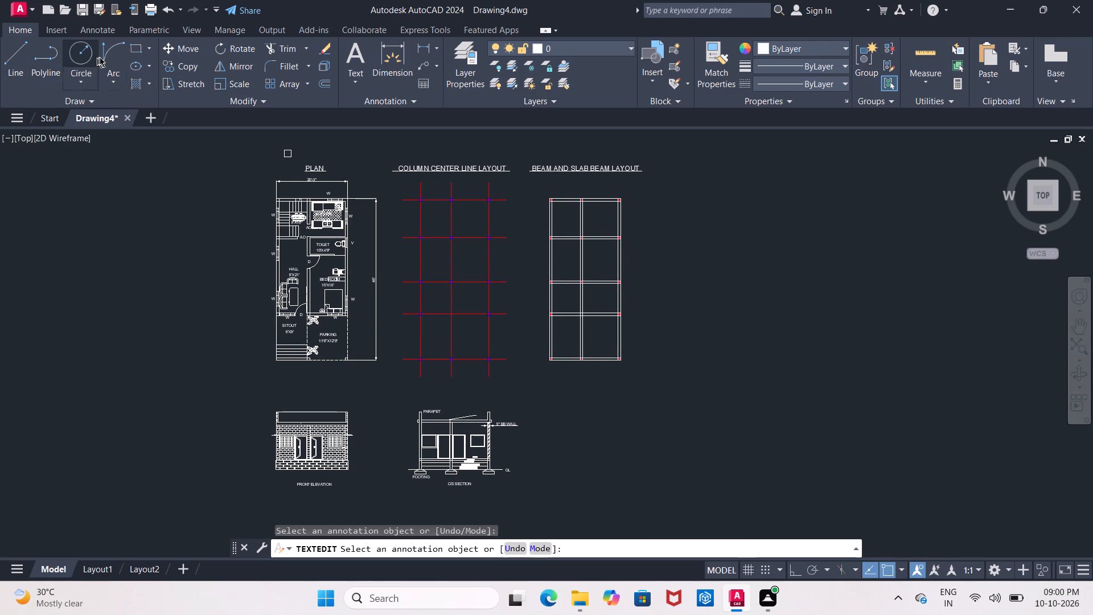
{"action": "left_click", "coordinate": [133, 50]}
{"action": "middle_click_drag", "start_coordinate": [160, 190], "coordinate": [142, 194]}
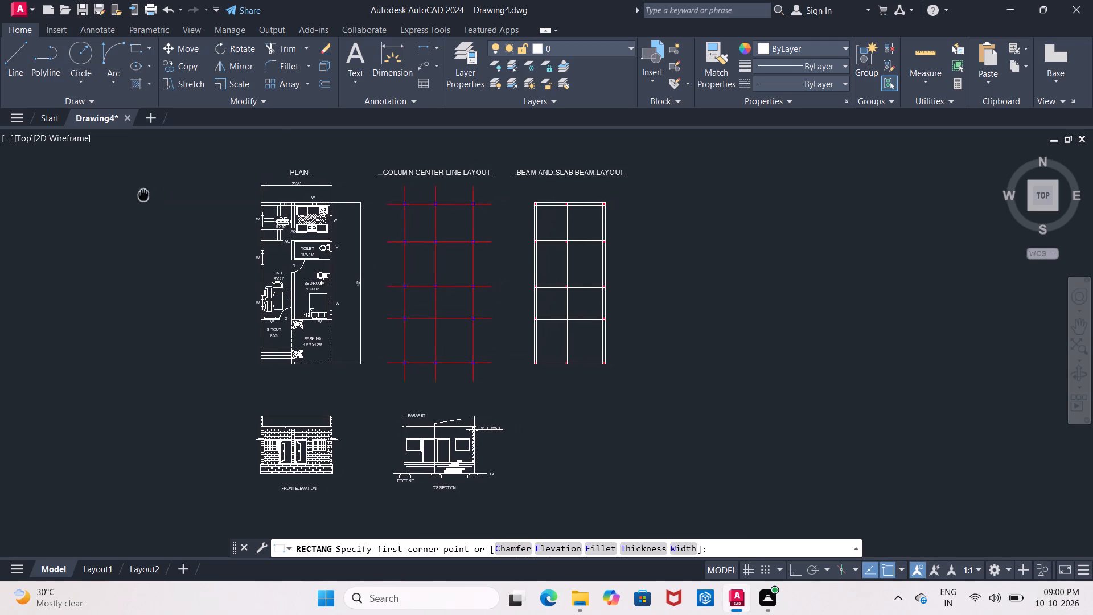
{"action": "middle_click_drag", "start_coordinate": [142, 194], "coordinate": [119, 183]}
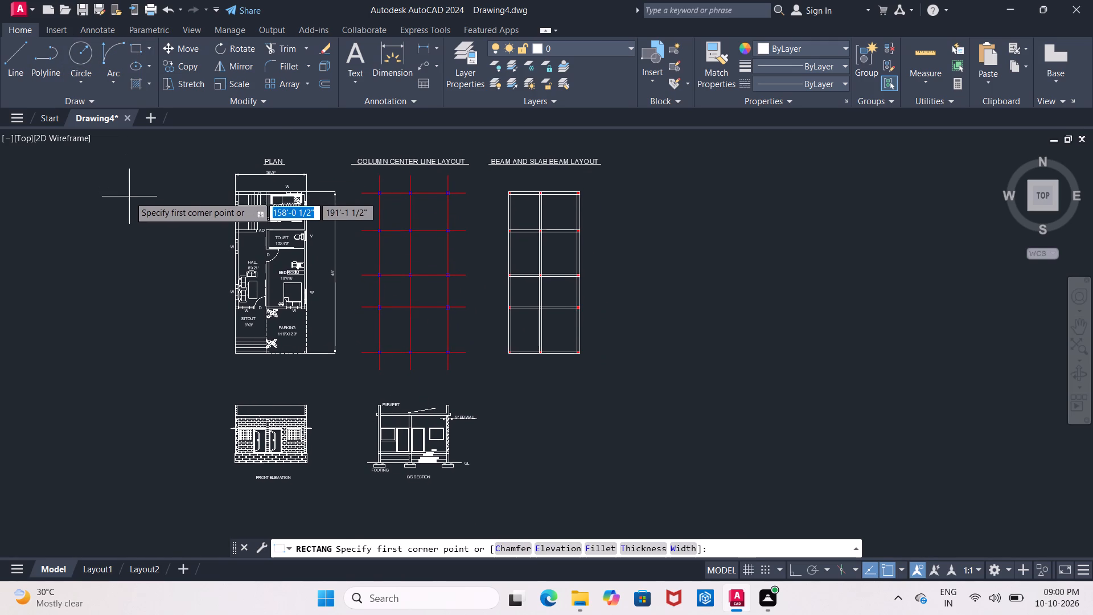
{"action": "middle_click_drag", "start_coordinate": [130, 198], "coordinate": [113, 210]}
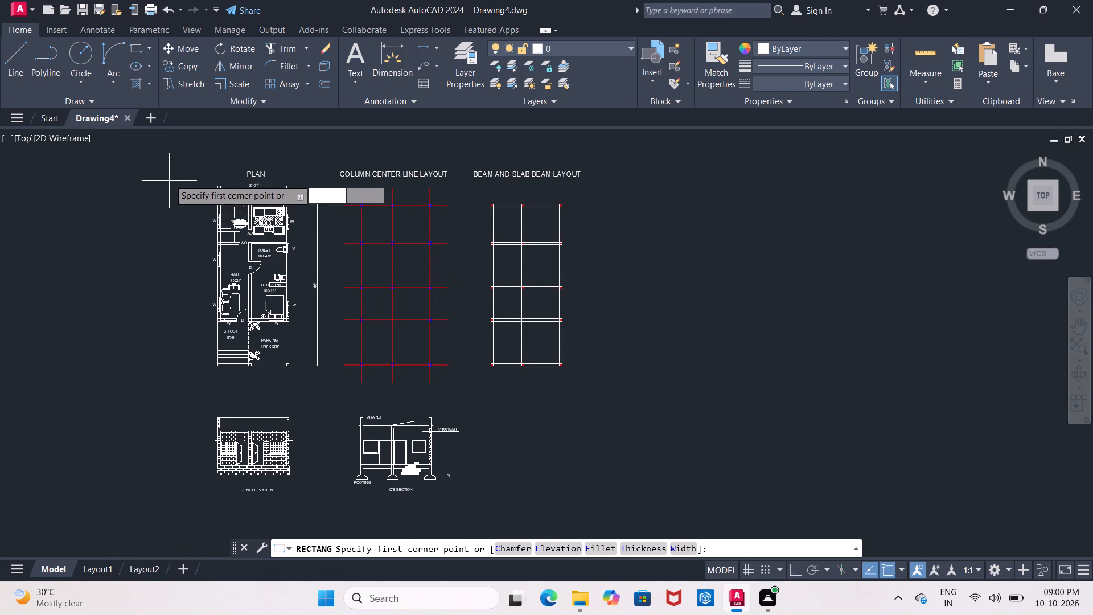
{"action": "left_click", "coordinate": [169, 165]}
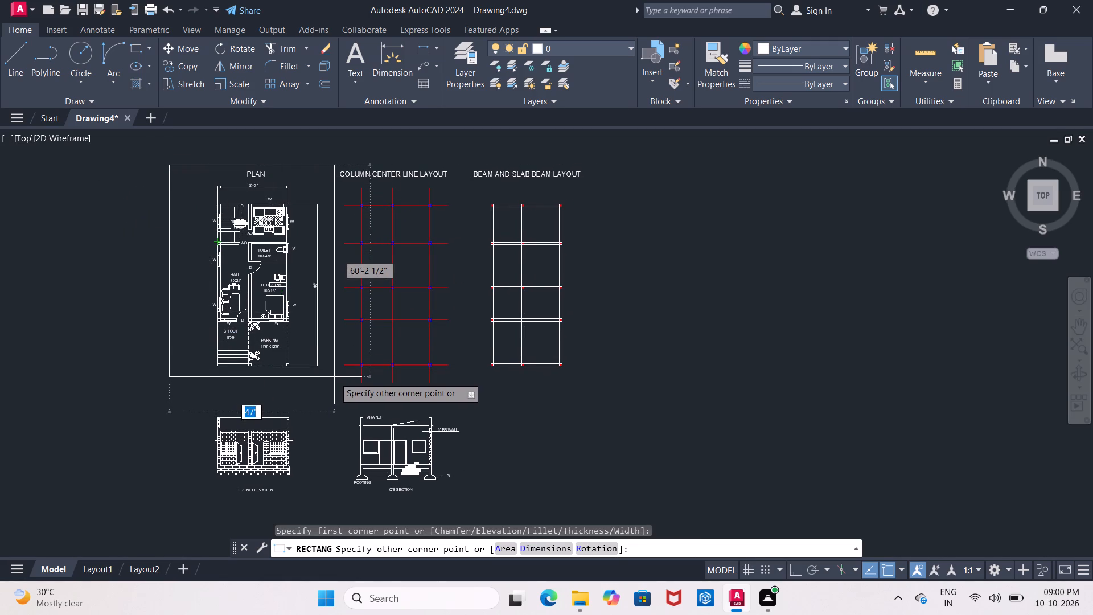
{"action": "middle_click_drag", "start_coordinate": [327, 375], "coordinate": [261, 366]}
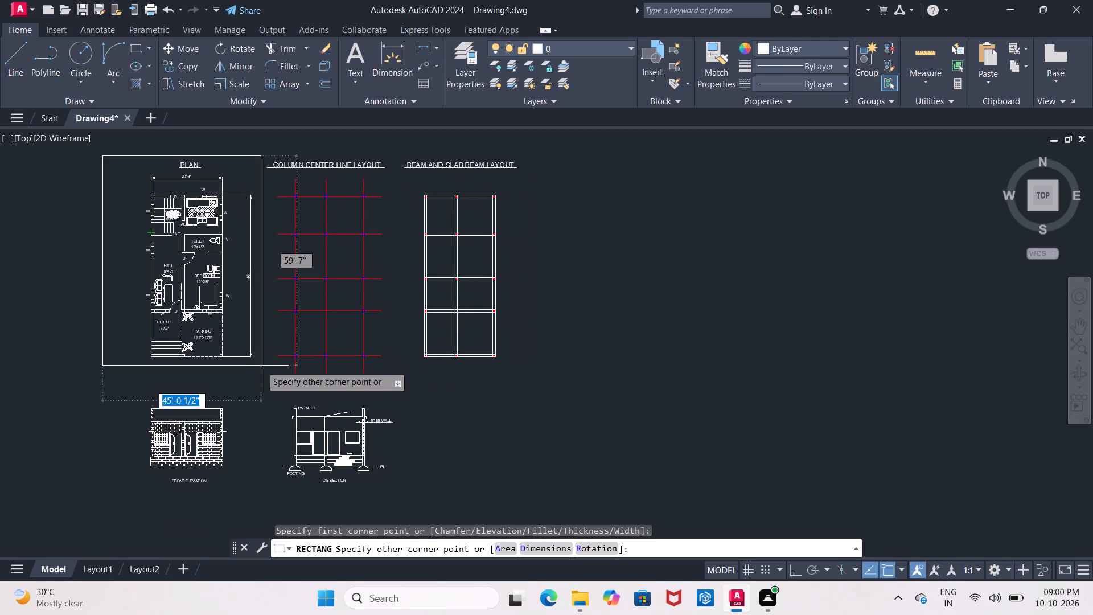
{"action": "left_click", "coordinate": [261, 366]}
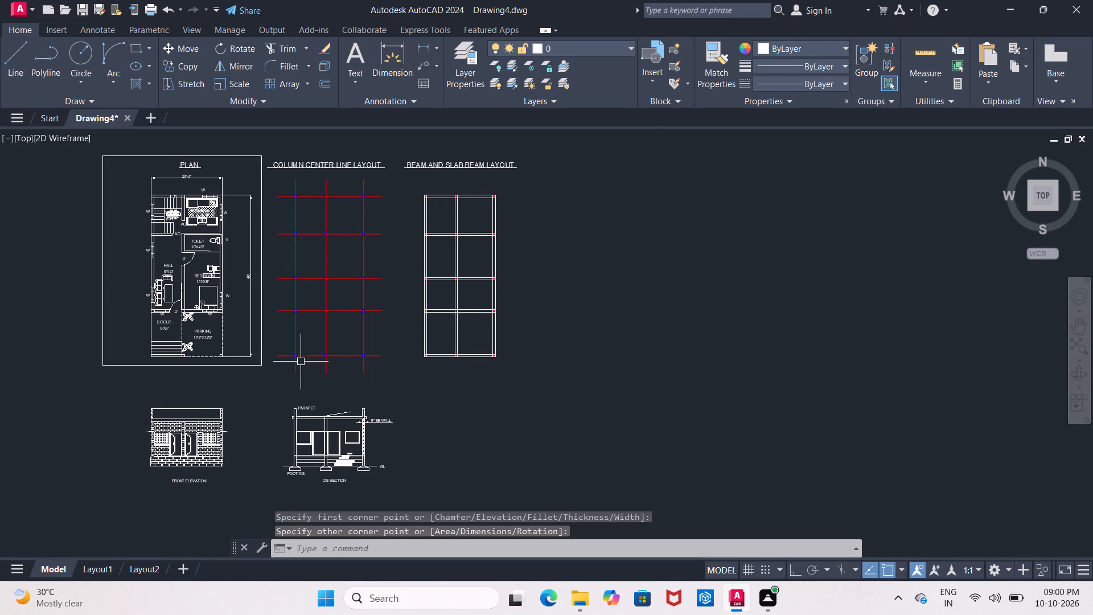
Move the column center line layout and the beam and slab beam layout together, with their titles, farther away from the framed plan.
{"action": "scroll", "coordinate": [316, 205], "scroll_direction": "up", "scroll_amount": 2}
{"action": "middle_click_drag", "start_coordinate": [318, 217], "coordinate": [323, 282]}
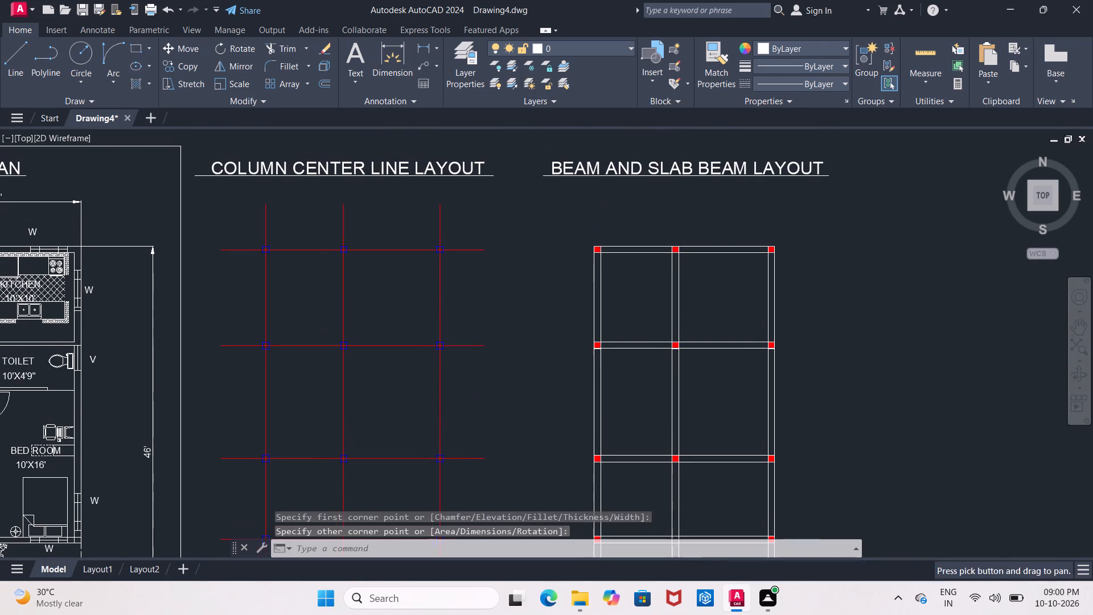
{"action": "left_click", "coordinate": [195, 154]}
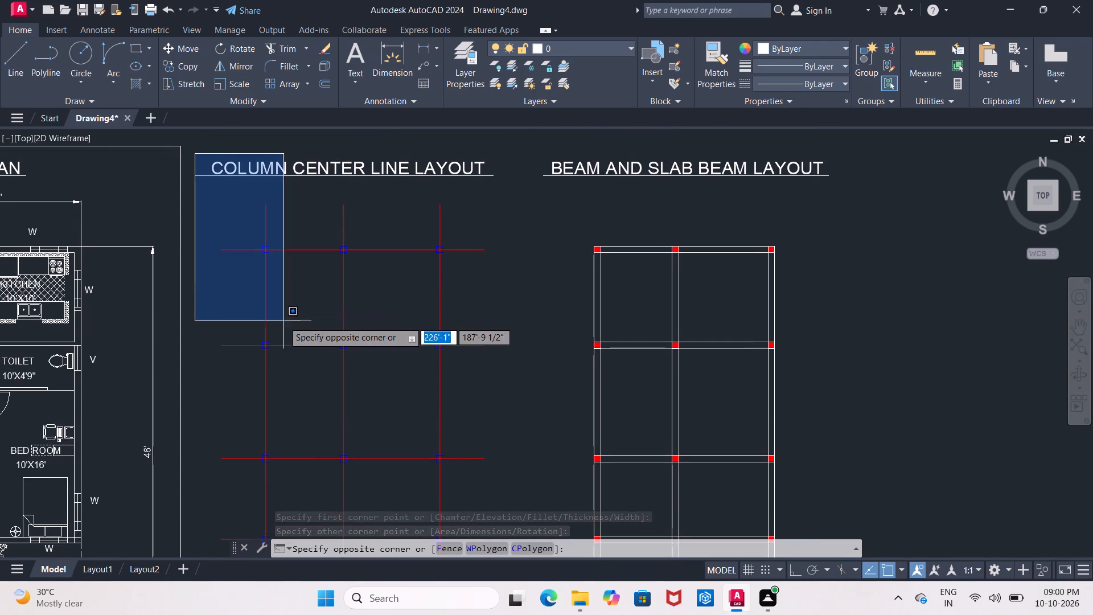
{"action": "middle_click_drag", "start_coordinate": [289, 325], "coordinate": [266, 173]}
{"action": "scroll", "coordinate": [355, 335], "scroll_direction": "down", "scroll_amount": 1}
{"action": "middle_click_drag", "start_coordinate": [373, 368], "coordinate": [345, 319]}
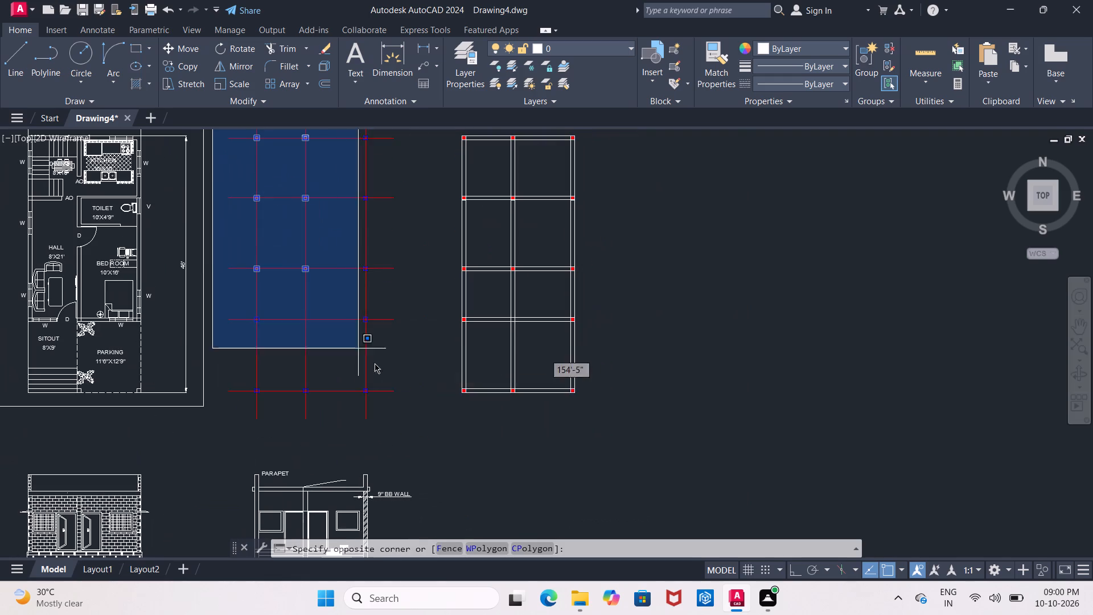
{"action": "middle_click_drag", "start_coordinate": [393, 426], "coordinate": [350, 386]}
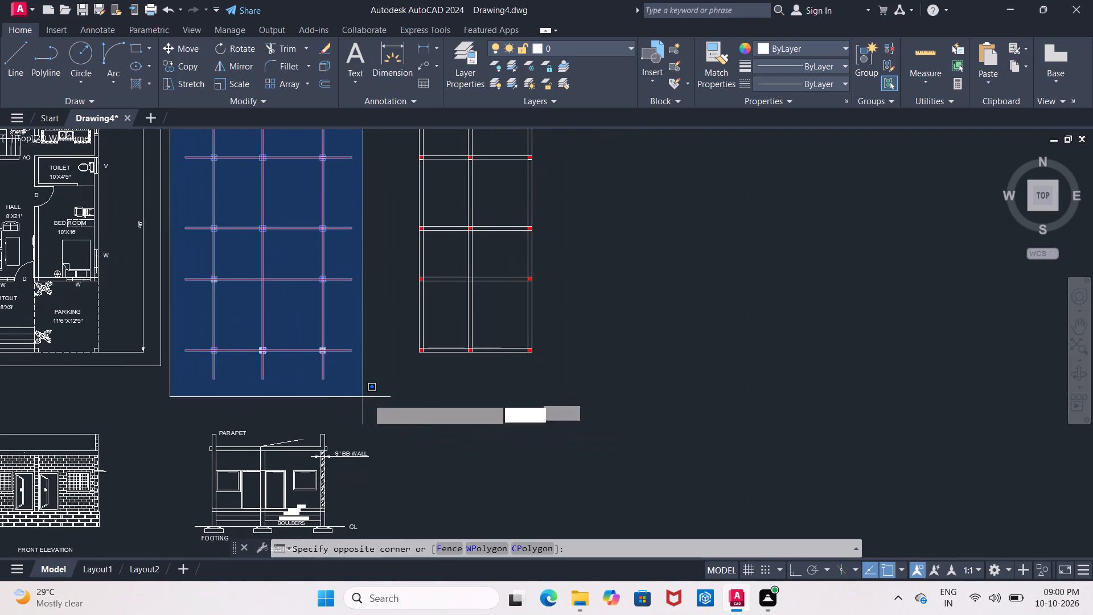
{"action": "left_click", "coordinate": [574, 403]}
{"action": "scroll", "coordinate": [571, 399], "scroll_direction": "down", "scroll_amount": 3}
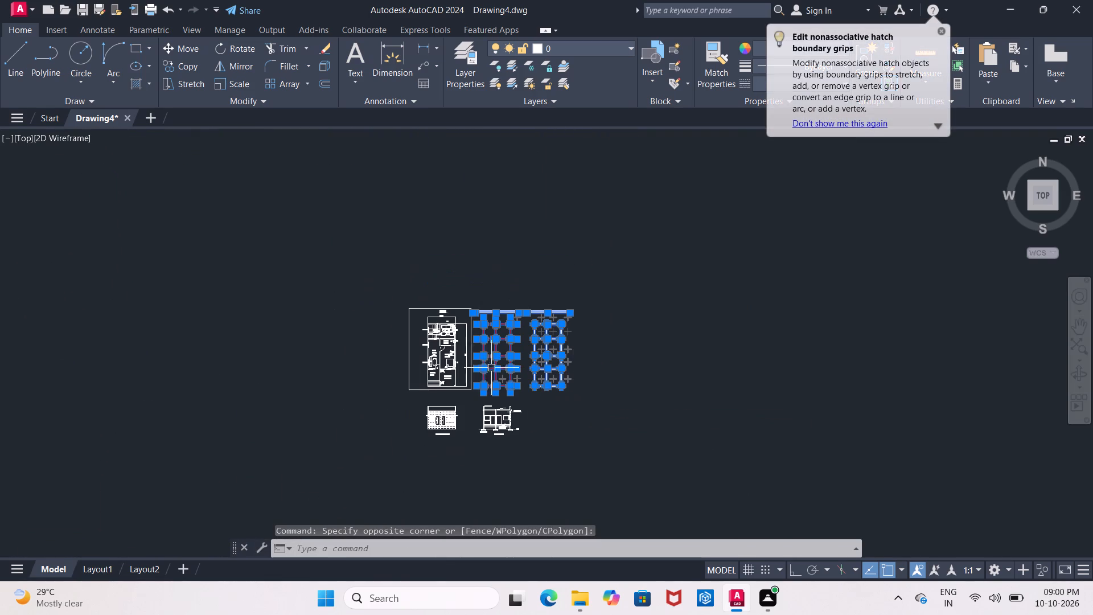
{"action": "scroll", "coordinate": [647, 352], "scroll_direction": "up", "scroll_amount": 2}
{"action": "middle_click_drag", "start_coordinate": [647, 352], "coordinate": [597, 233]}
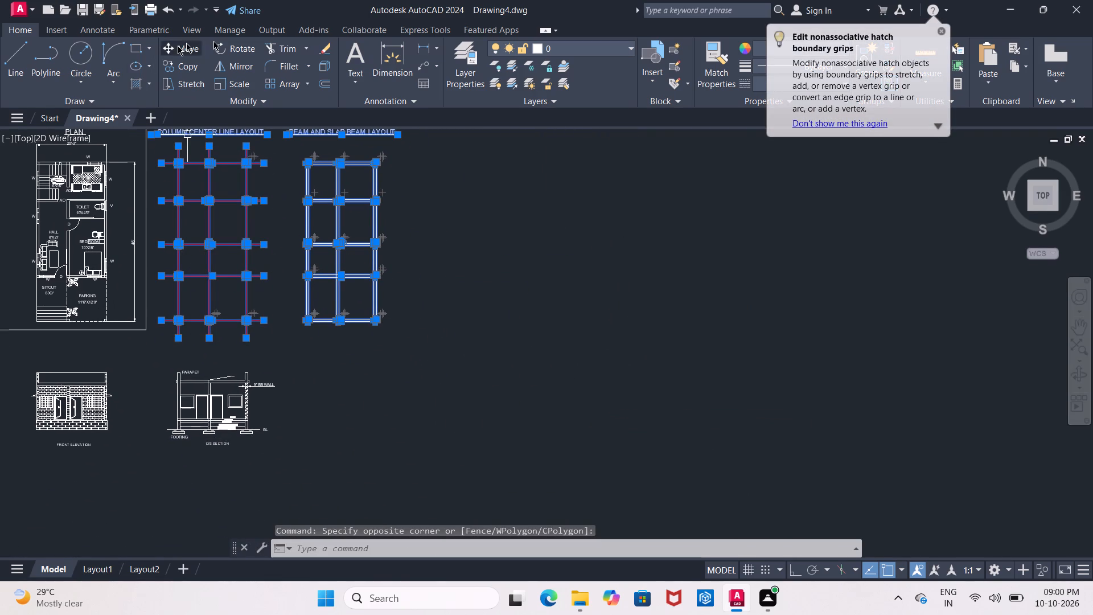
{"action": "left_click", "coordinate": [189, 47]}
{"action": "left_click", "coordinate": [227, 196]}
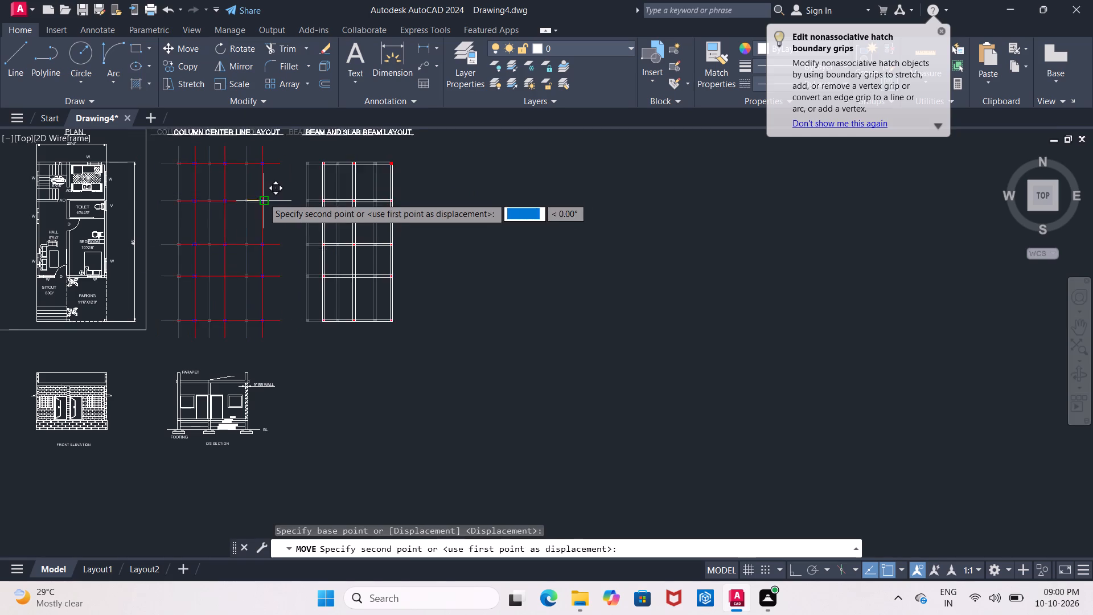
{"action": "left_click", "coordinate": [279, 198]}
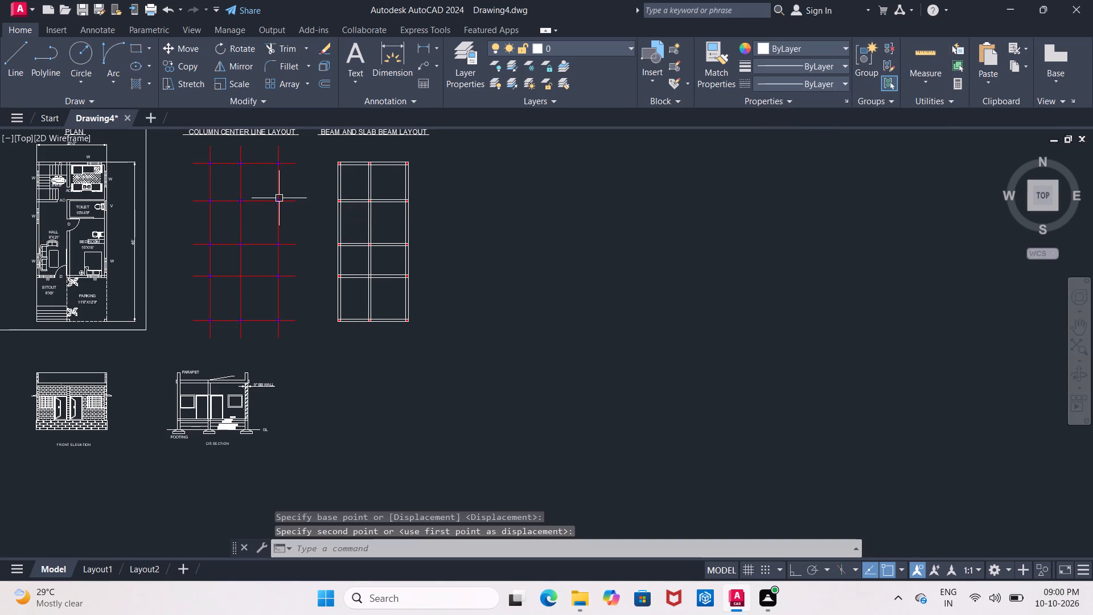
With Ortho on, move the beam and slab beam layout and its title horizontally farther away from the column center line layout.
{"action": "scroll", "coordinate": [279, 198], "scroll_direction": "down", "scroll_amount": 1}
{"action": "middle_click_drag", "start_coordinate": [279, 198], "coordinate": [276, 203]}
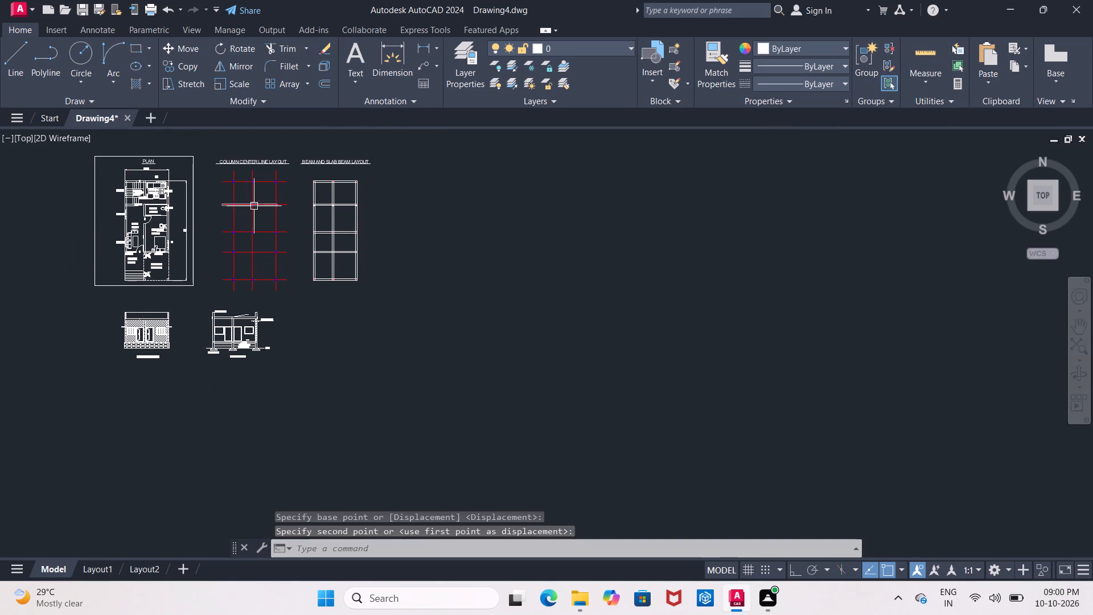
{"action": "middle_click_drag", "start_coordinate": [266, 200], "coordinate": [249, 194]}
{"action": "left_click", "coordinate": [281, 150]}
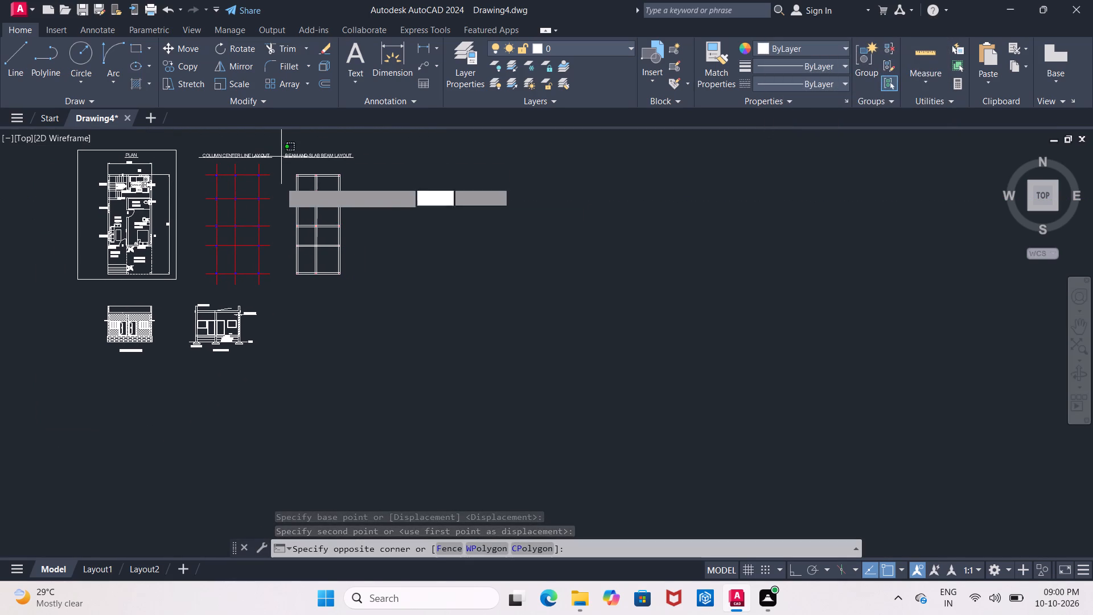
{"action": "left_click", "coordinate": [380, 294]}
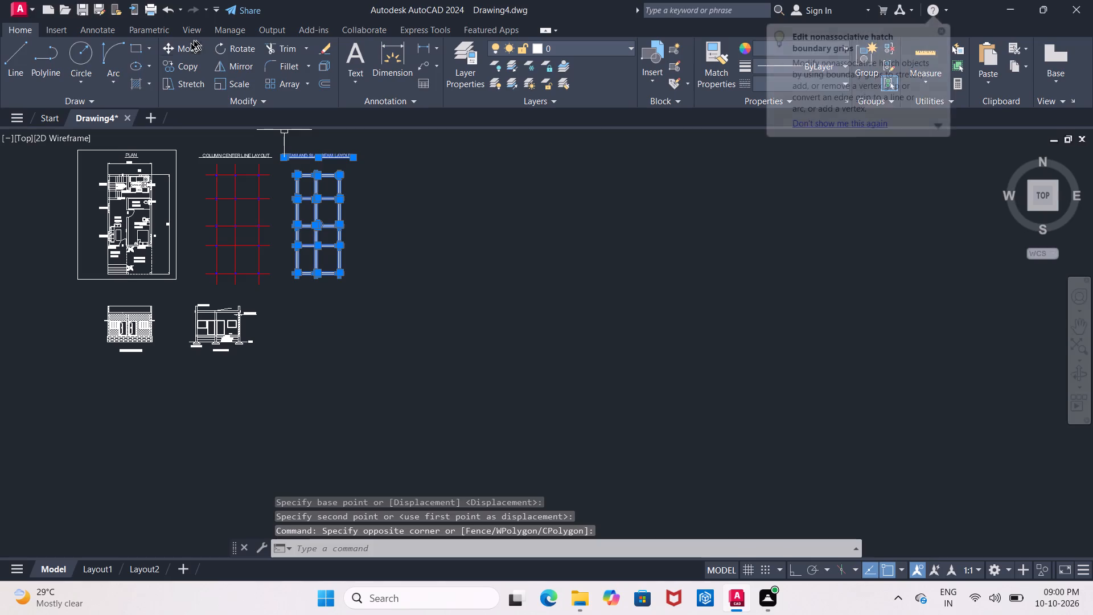
{"action": "left_click", "coordinate": [187, 47]}
{"action": "left_click", "coordinate": [324, 215]}
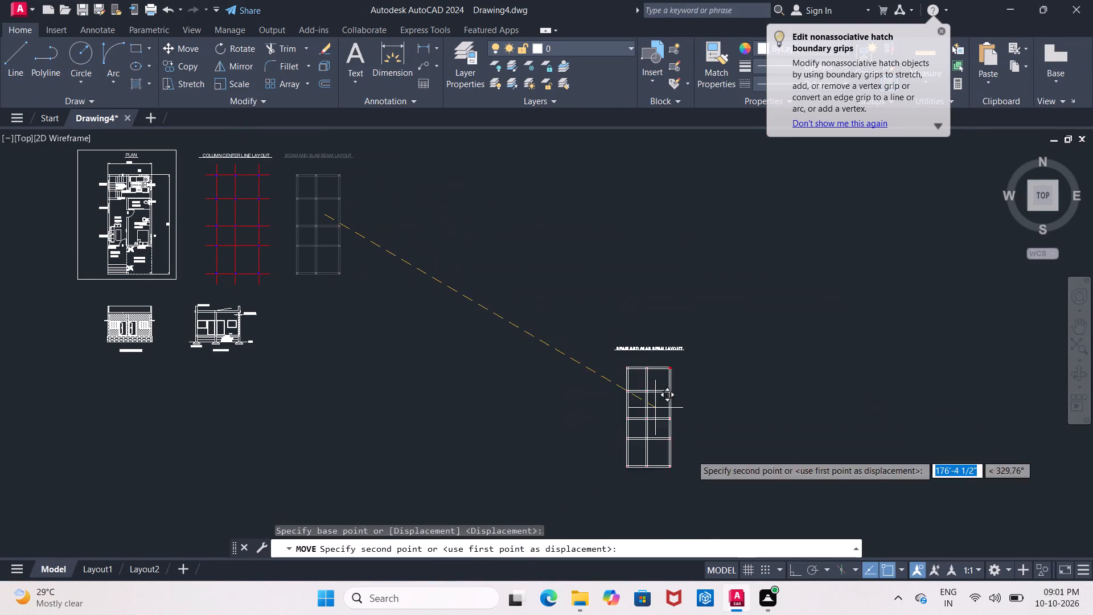
{"action": "left_click", "coordinate": [793, 569]}
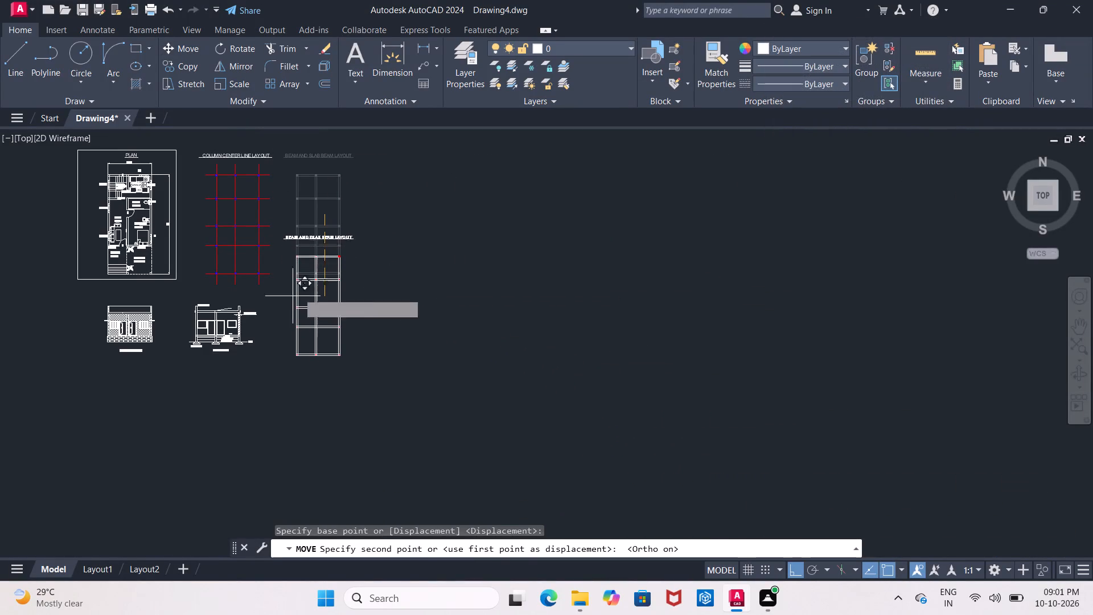
{"action": "left_click", "coordinate": [369, 212]}
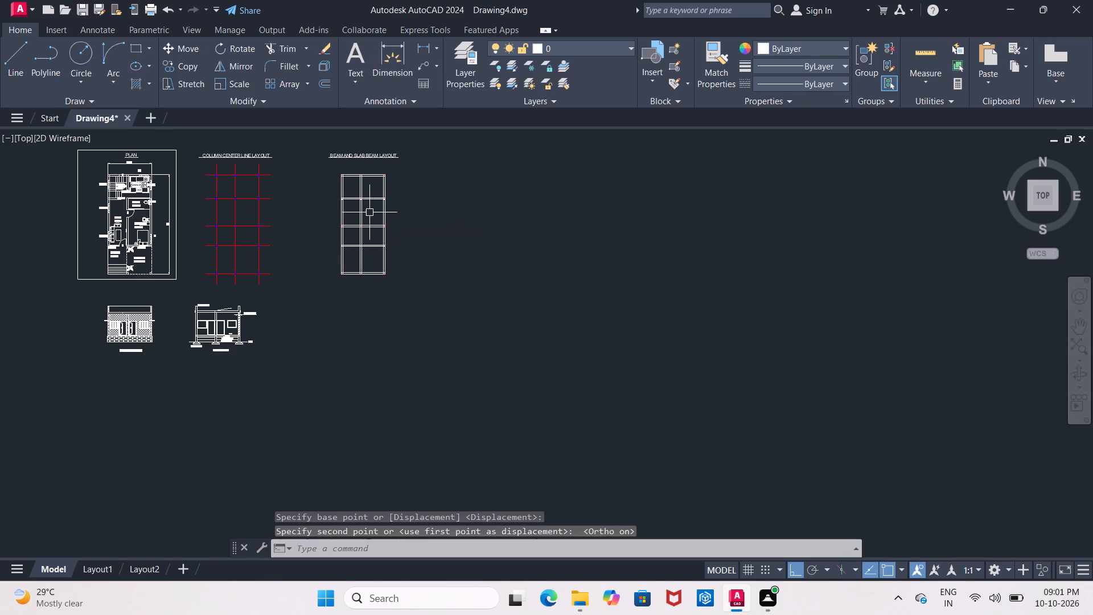
Draw a rectangular frame about 39' by 63' around the column center line layout and its title.
{"action": "middle_click_drag", "start_coordinate": [307, 218], "coordinate": [373, 230]}
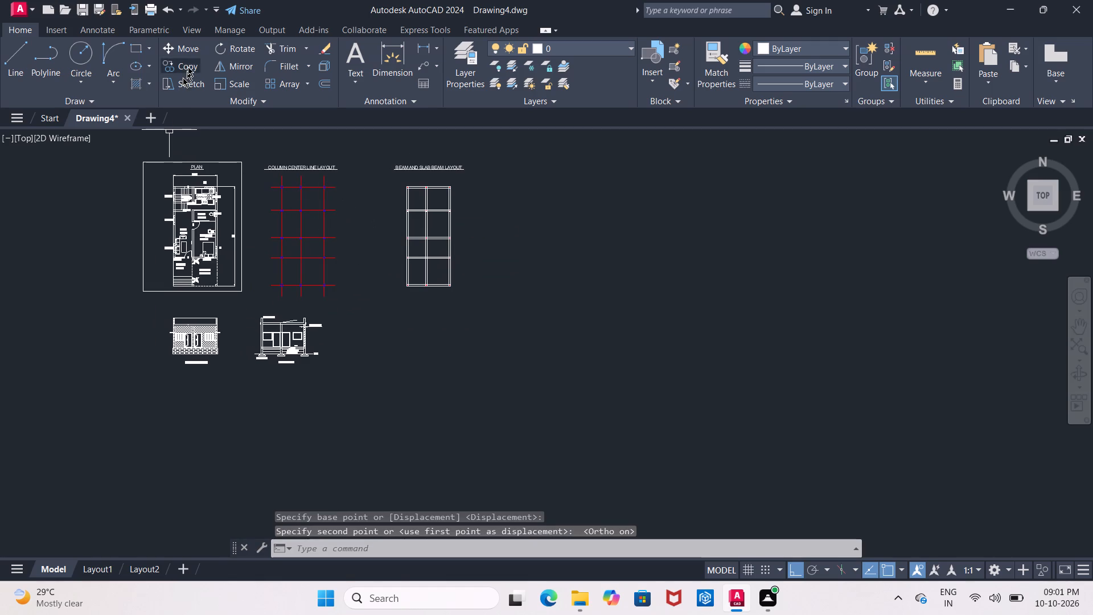
{"action": "left_click", "coordinate": [137, 48]}
{"action": "middle_click_drag", "start_coordinate": [316, 145], "coordinate": [299, 135]}
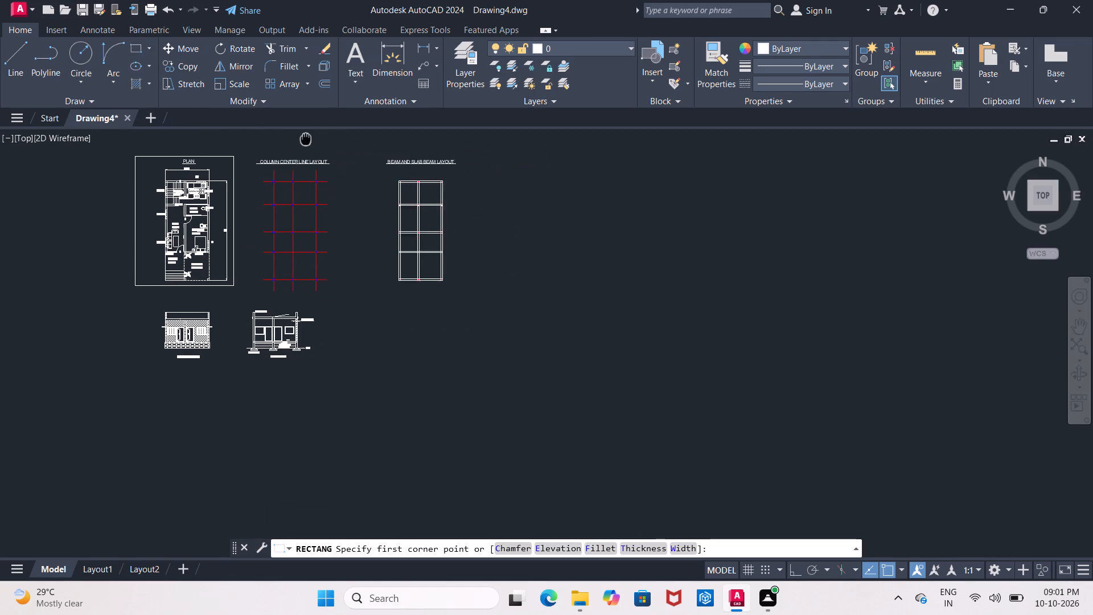
{"action": "middle_click_drag", "start_coordinate": [299, 135], "coordinate": [273, 135]}
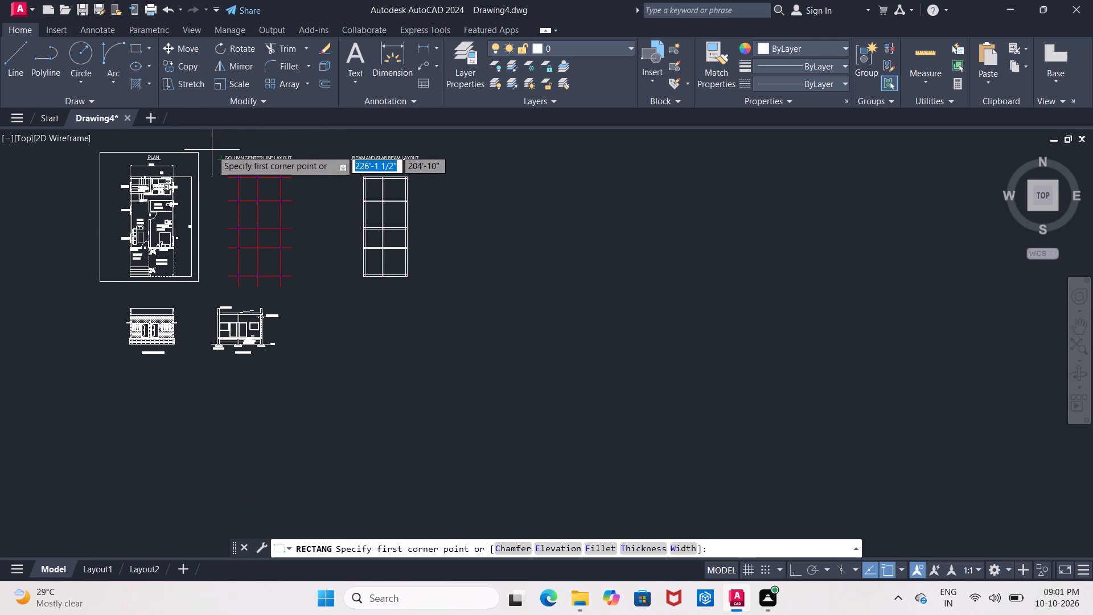
{"action": "scroll", "coordinate": [212, 150], "scroll_direction": "up", "scroll_amount": 1}
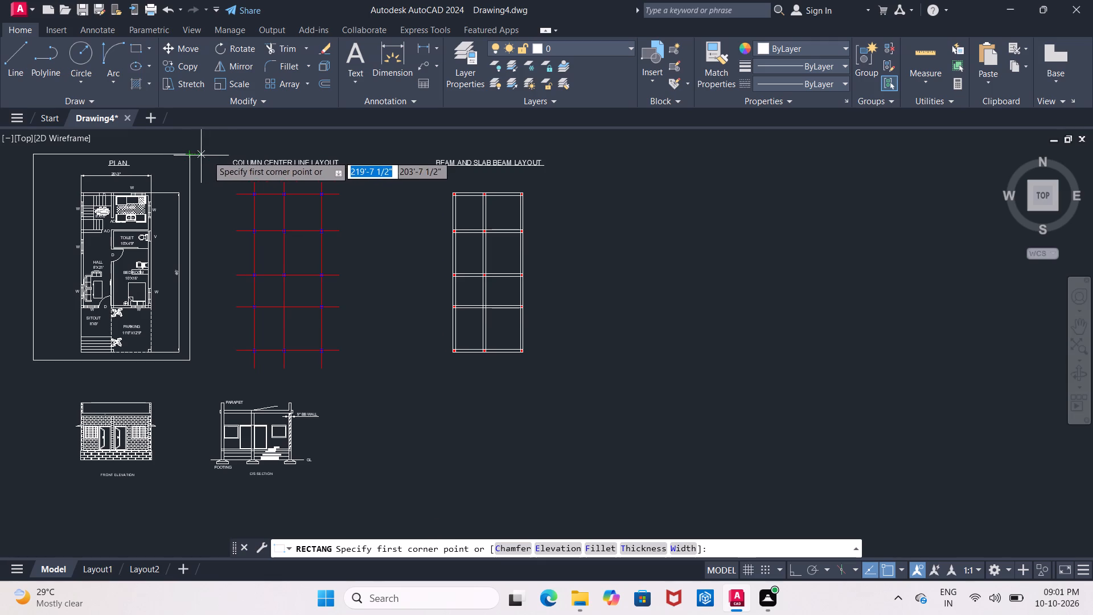
{"action": "left_click", "coordinate": [220, 155]}
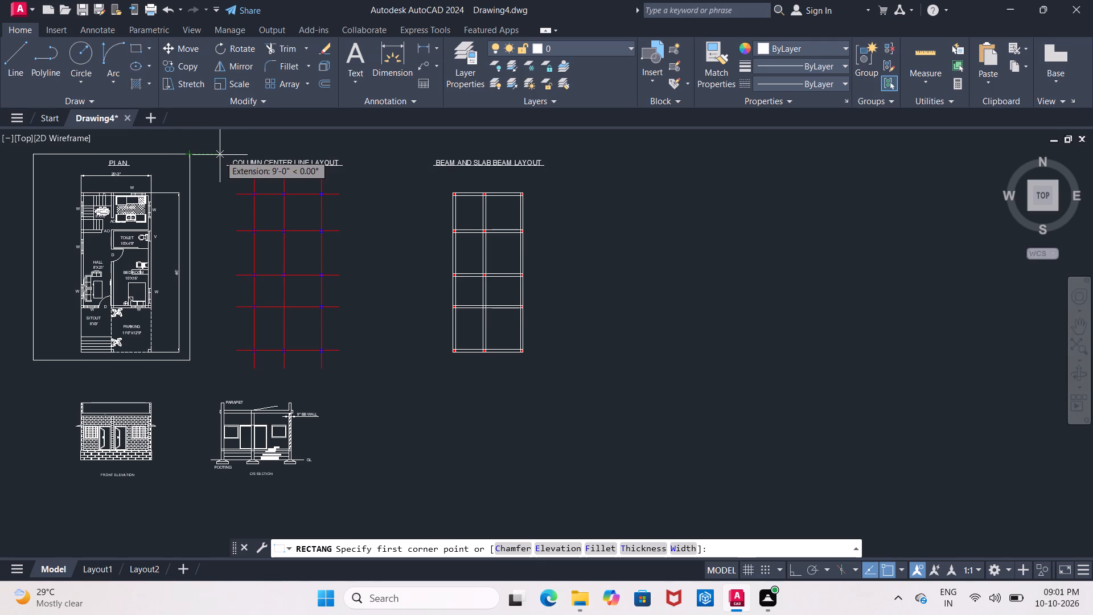
{"action": "left_click", "coordinate": [354, 374]}
Draw a rectangular frame about 61' high around the beam and slab beam layout and its title, level with the neighbouring frame's top.
{"action": "middle_click_drag", "start_coordinate": [364, 367], "coordinate": [324, 375]}
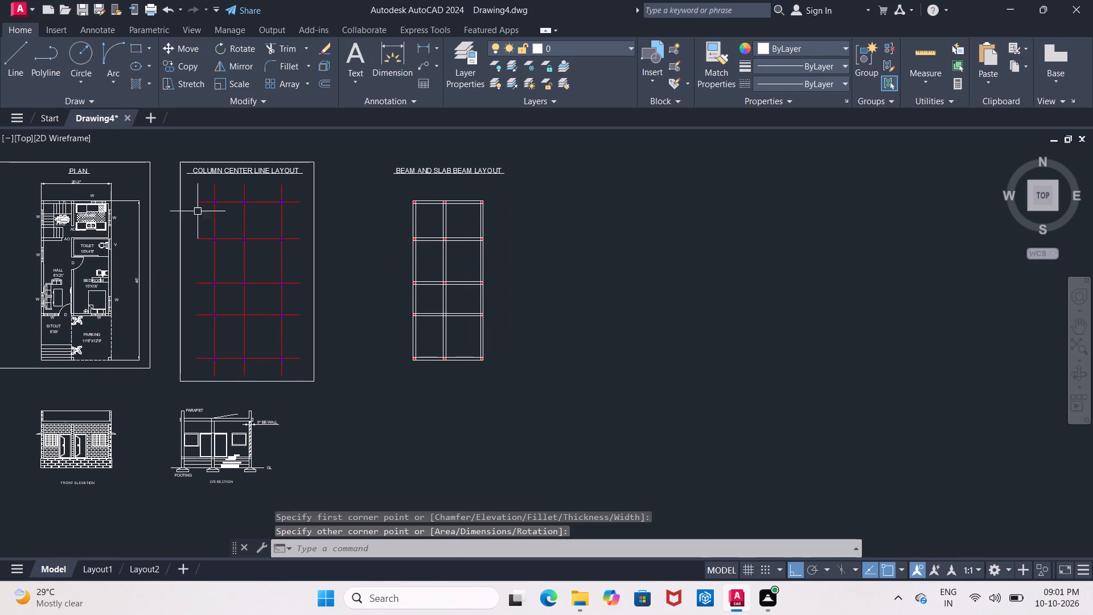
{"action": "left_click", "coordinate": [136, 54]}
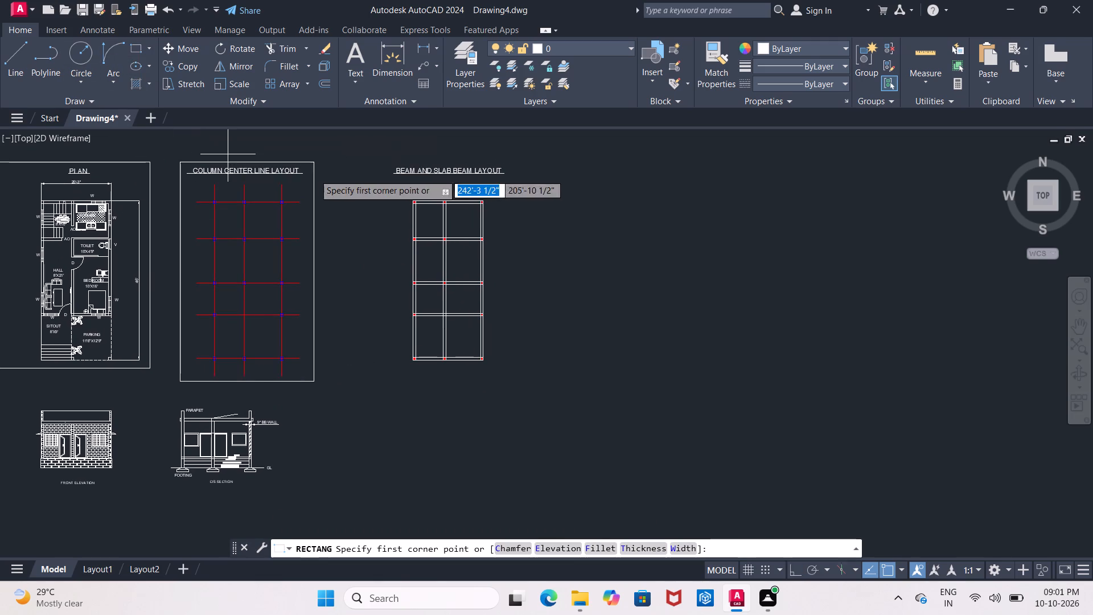
{"action": "left_click", "coordinate": [379, 163]}
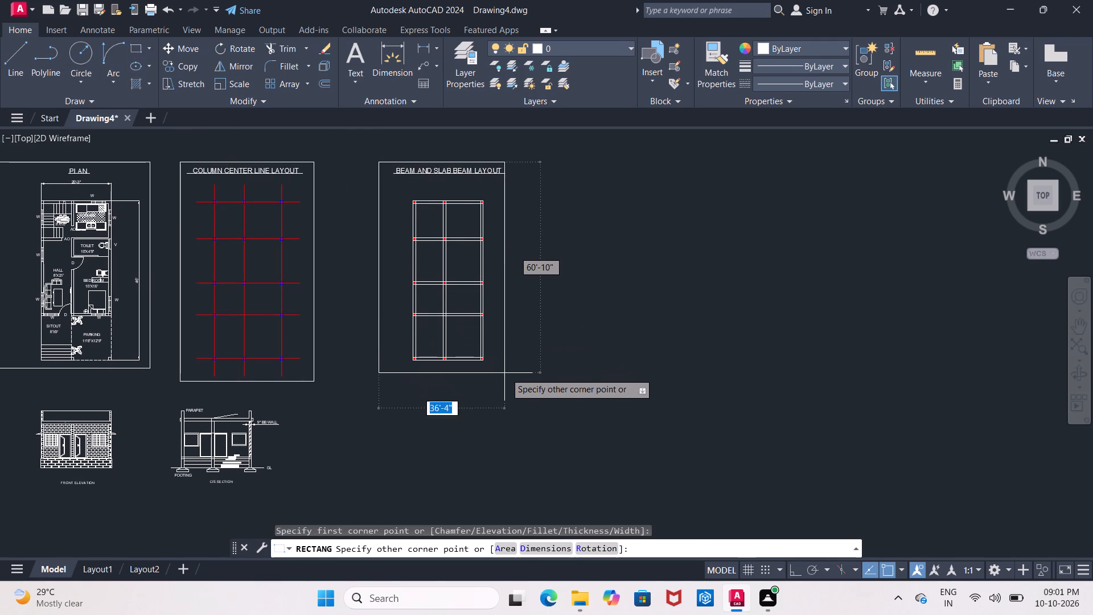
{"action": "left_click", "coordinate": [512, 374]}
Move the framed column center line layout about 95' straight down, to just below the section drawing.
{"action": "middle_click_drag", "start_coordinate": [418, 397], "coordinate": [638, 331]}
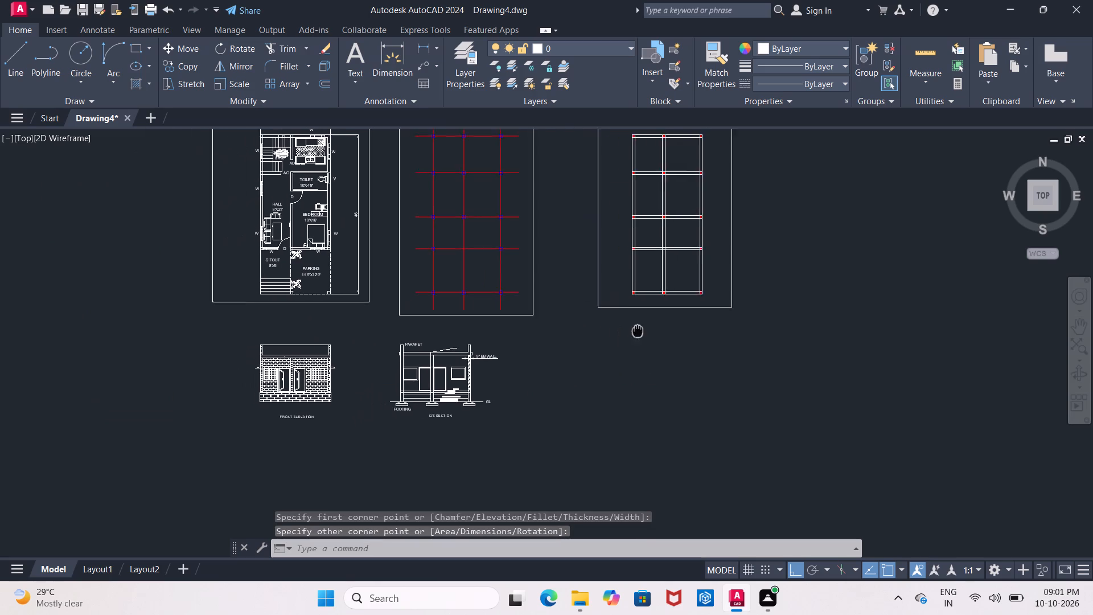
{"action": "middle_click_drag", "start_coordinate": [638, 331], "coordinate": [650, 338]}
{"action": "scroll", "coordinate": [607, 352], "scroll_direction": "down", "scroll_amount": 1}
{"action": "middle_click_drag", "start_coordinate": [607, 353], "coordinate": [531, 340]}
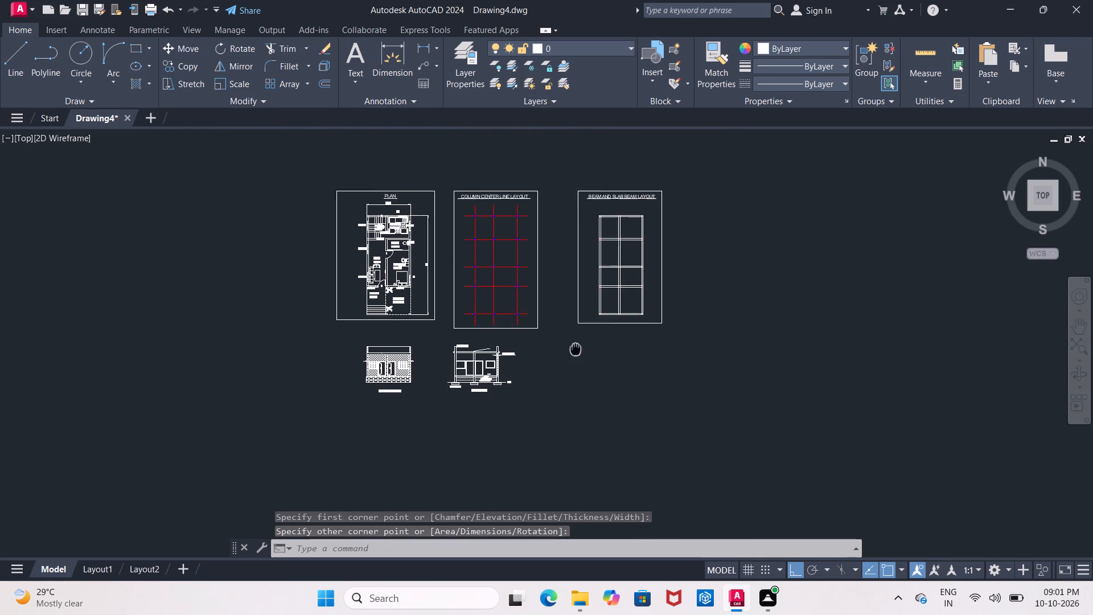
{"action": "middle_click_drag", "start_coordinate": [531, 340], "coordinate": [549, 324]}
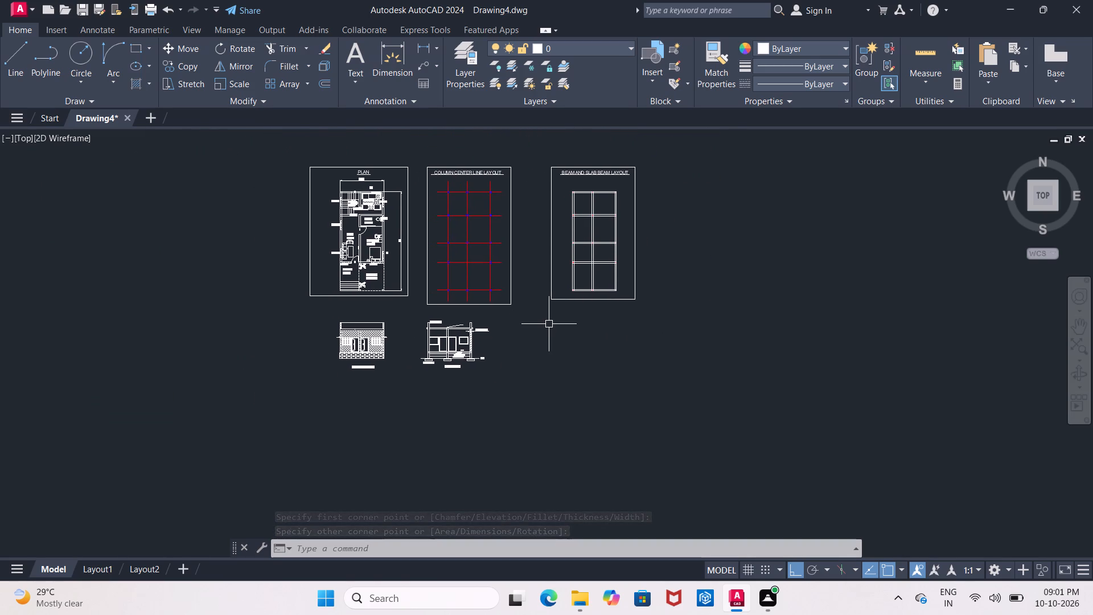
{"action": "middle_click_drag", "start_coordinate": [549, 324], "coordinate": [549, 335]}
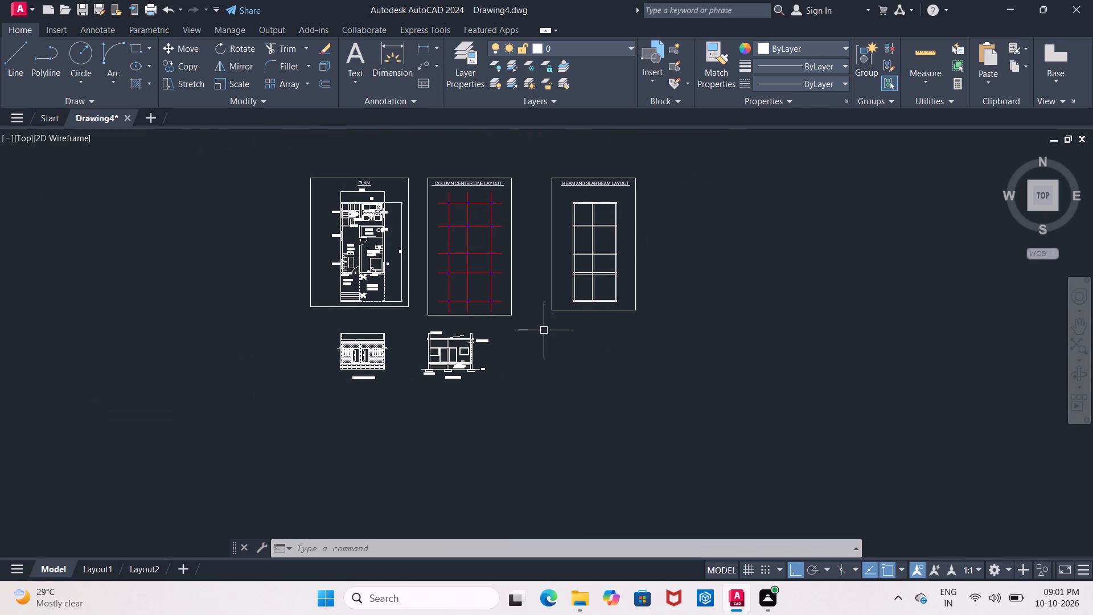
{"action": "middle_click_drag", "start_coordinate": [535, 331], "coordinate": [499, 327]}
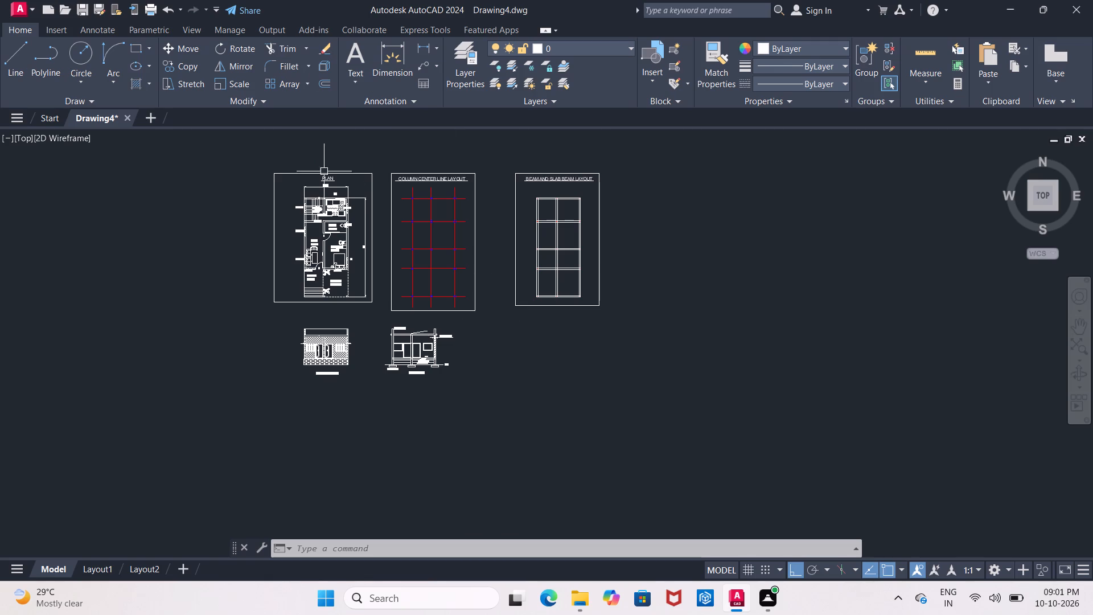
{"action": "scroll", "coordinate": [409, 163], "scroll_direction": "up", "scroll_amount": 1}
{"action": "middle_click_drag", "start_coordinate": [409, 163], "coordinate": [361, 138]}
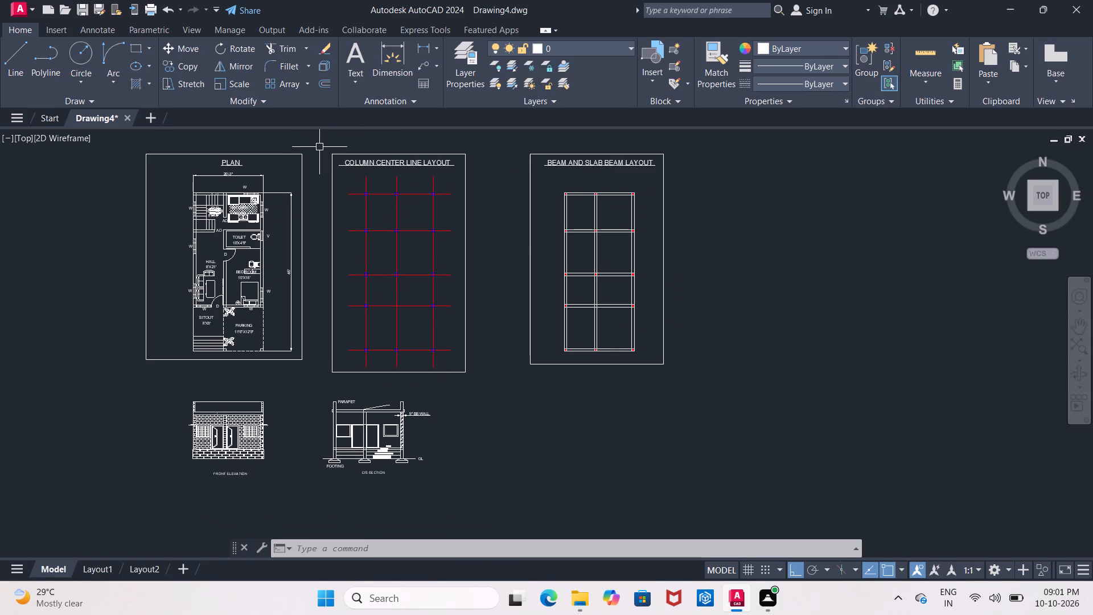
{"action": "left_click", "coordinate": [320, 150]}
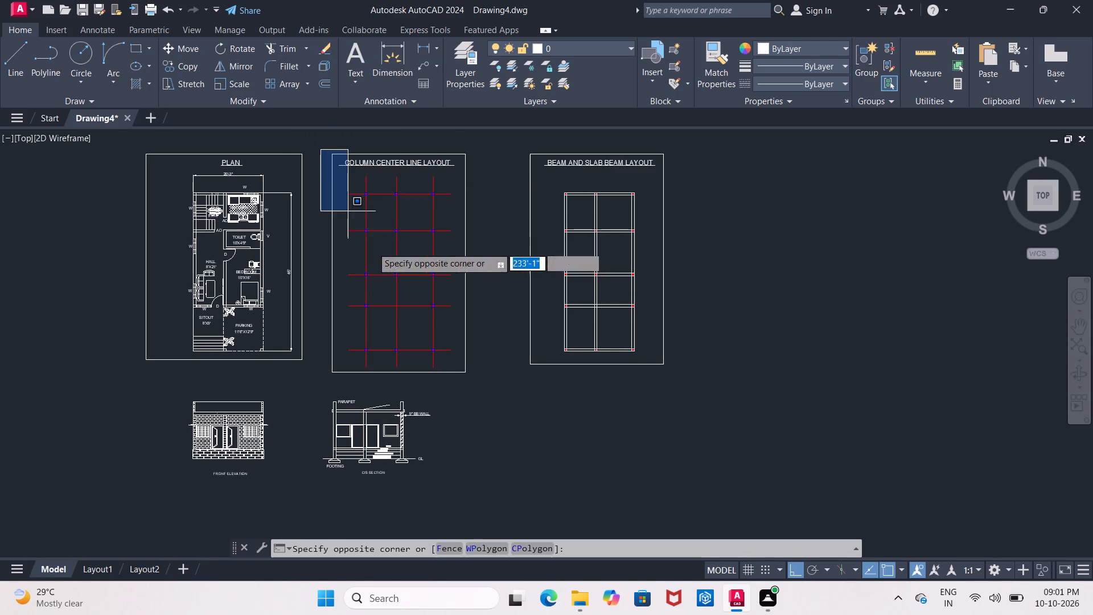
{"action": "left_click", "coordinate": [494, 383]}
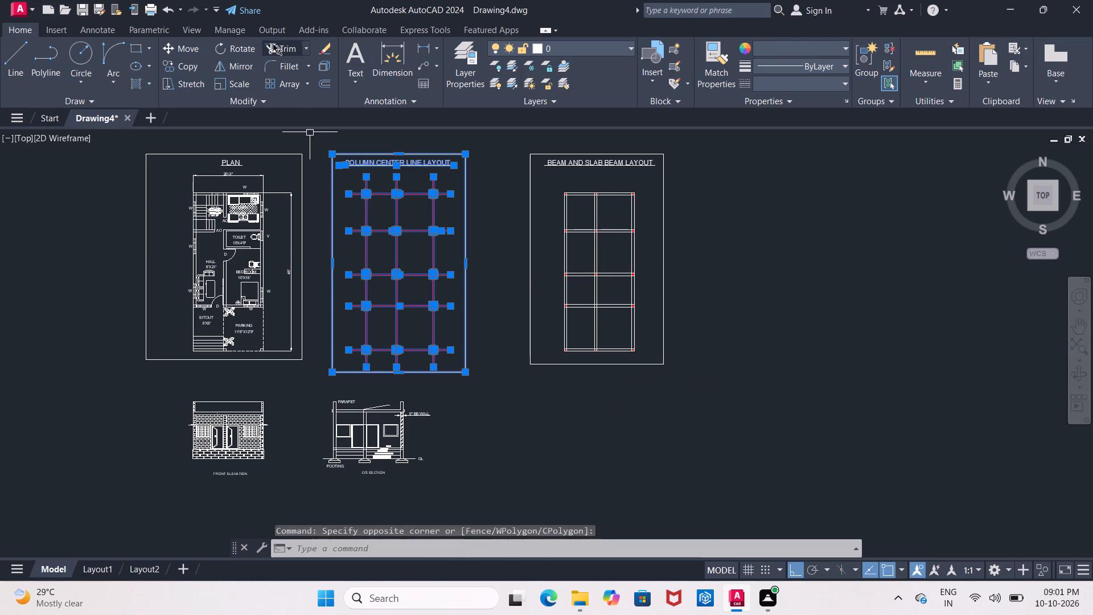
{"action": "left_click", "coordinate": [194, 48]}
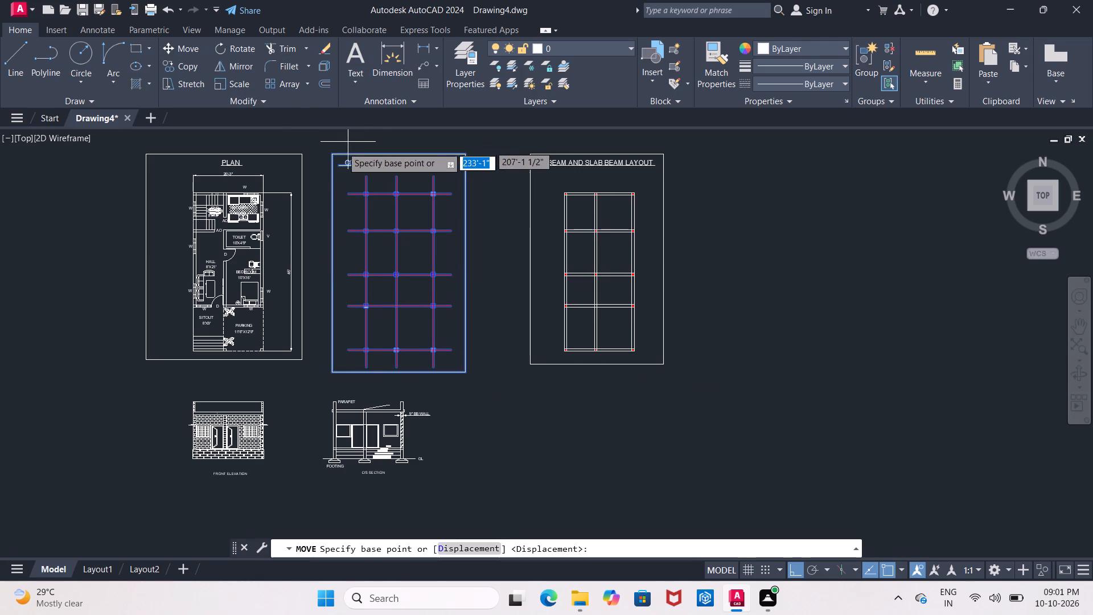
{"action": "left_click", "coordinate": [332, 154]}
{"action": "middle_click_drag", "start_coordinate": [292, 297], "coordinate": [342, 185]}
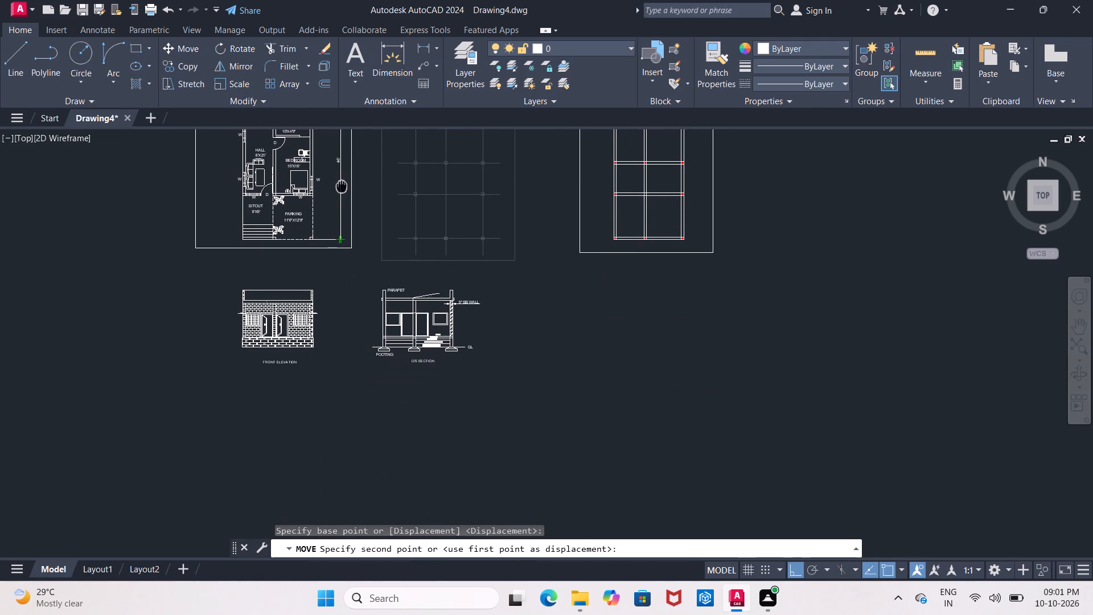
{"action": "middle_click_drag", "start_coordinate": [342, 185], "coordinate": [341, 185]}
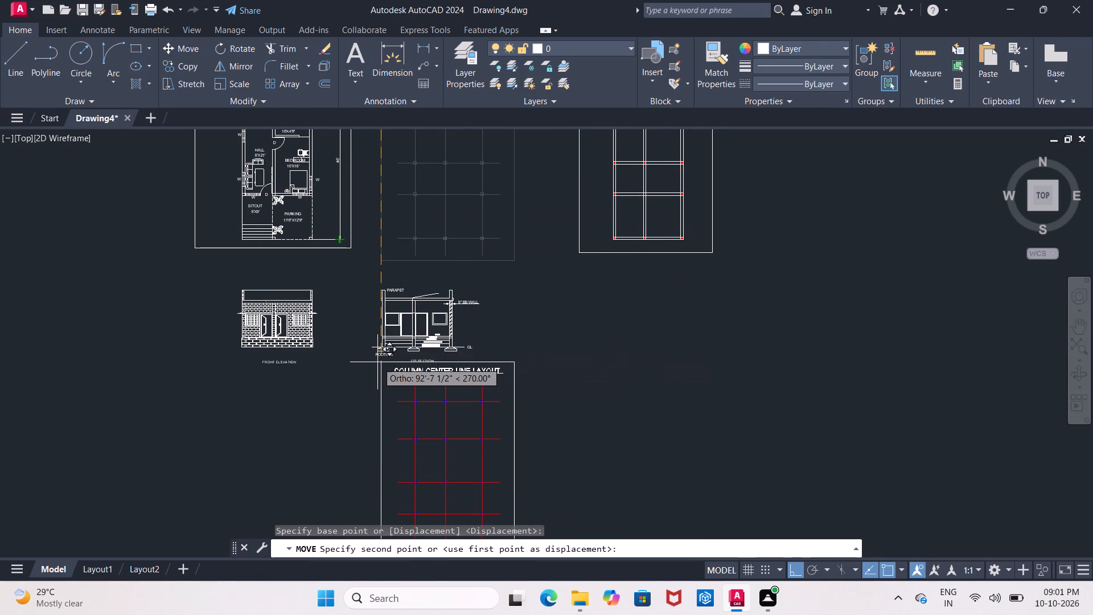
{"action": "left_click", "coordinate": [377, 369]}
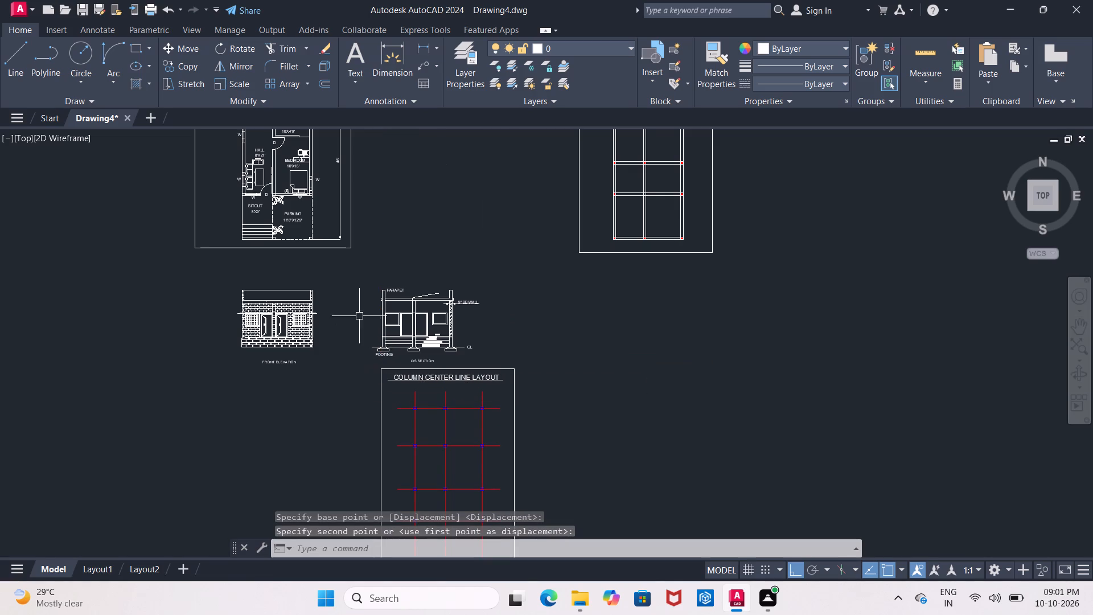
Move the C/S section drawing and its labels about 67' straight up, to beside the framed plan.
{"action": "left_click", "coordinate": [348, 281]}
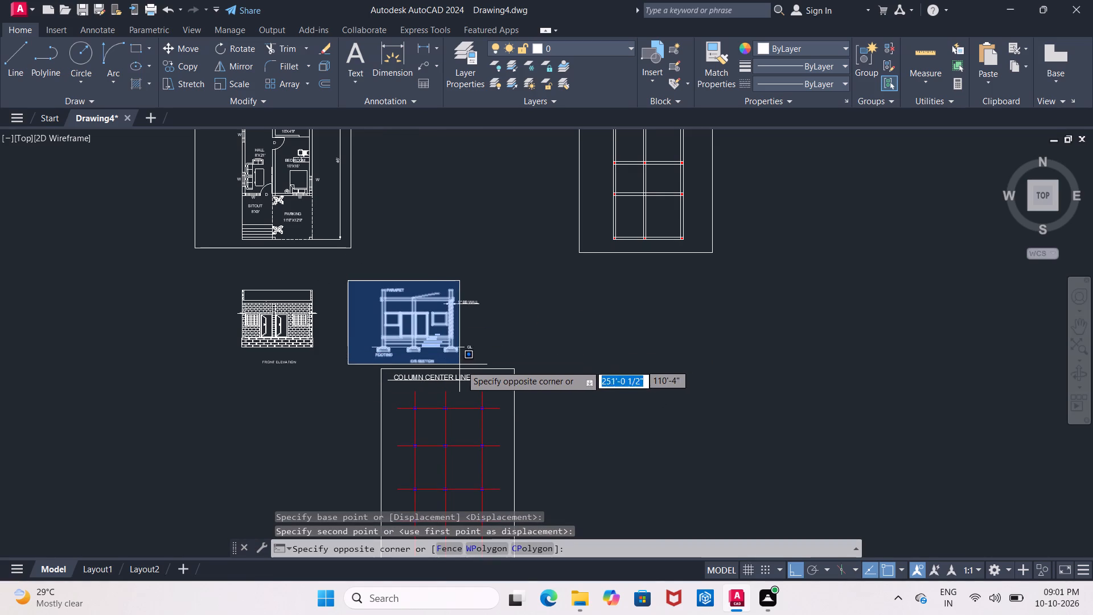
{"action": "left_click", "coordinate": [486, 366]}
{"action": "middle_click_drag", "start_coordinate": [510, 295], "coordinate": [457, 294]}
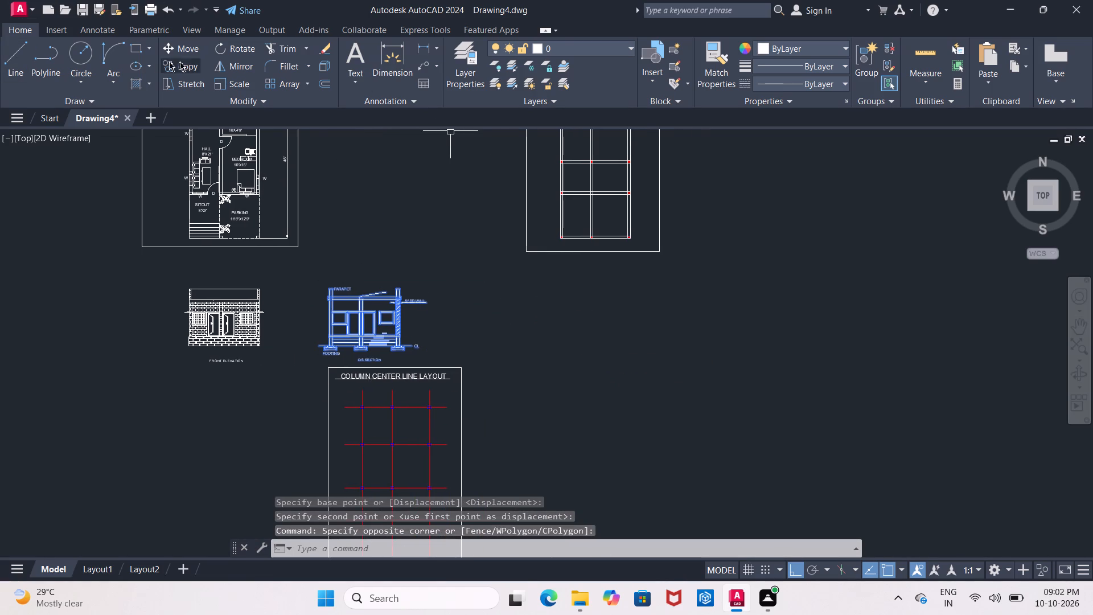
{"action": "left_click", "coordinate": [182, 55]}
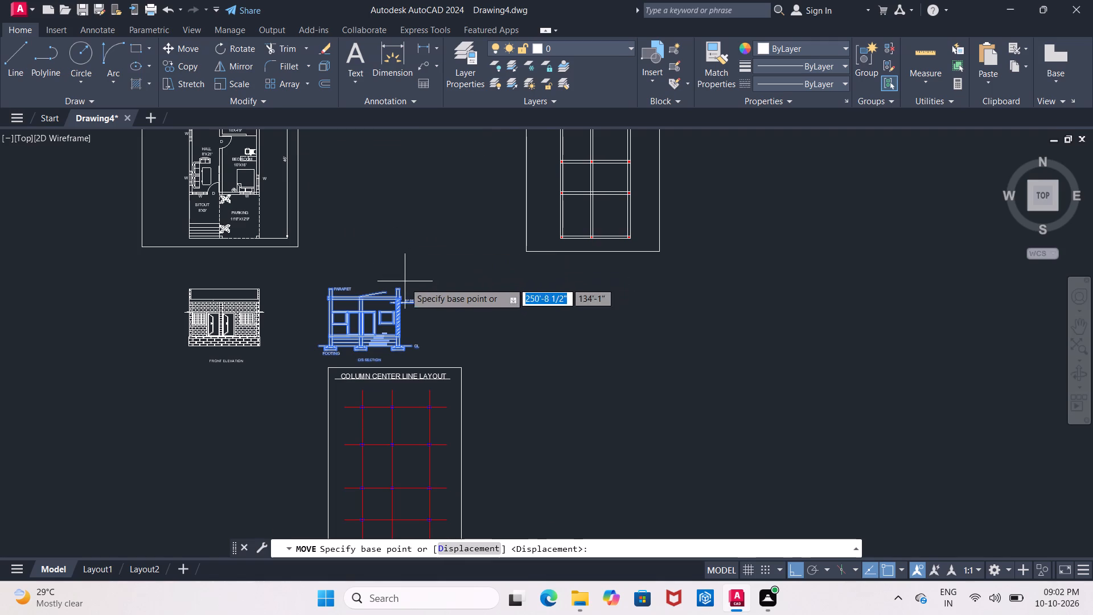
{"action": "left_click", "coordinate": [401, 292]}
{"action": "middle_click_drag", "start_coordinate": [377, 177], "coordinate": [360, 265]}
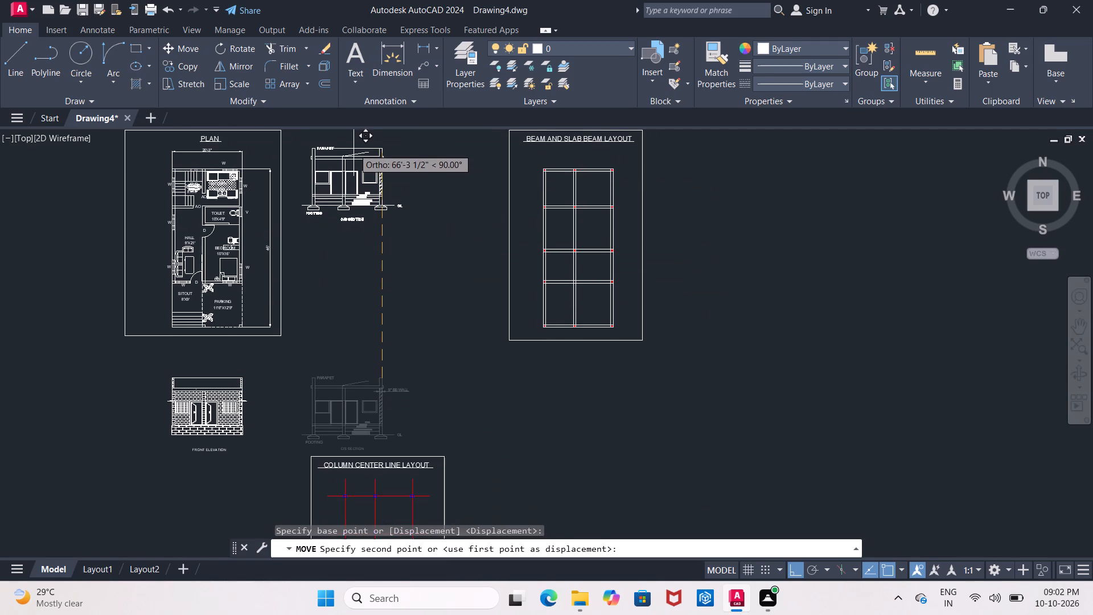
{"action": "middle_click_drag", "start_coordinate": [354, 140], "coordinate": [340, 194]}
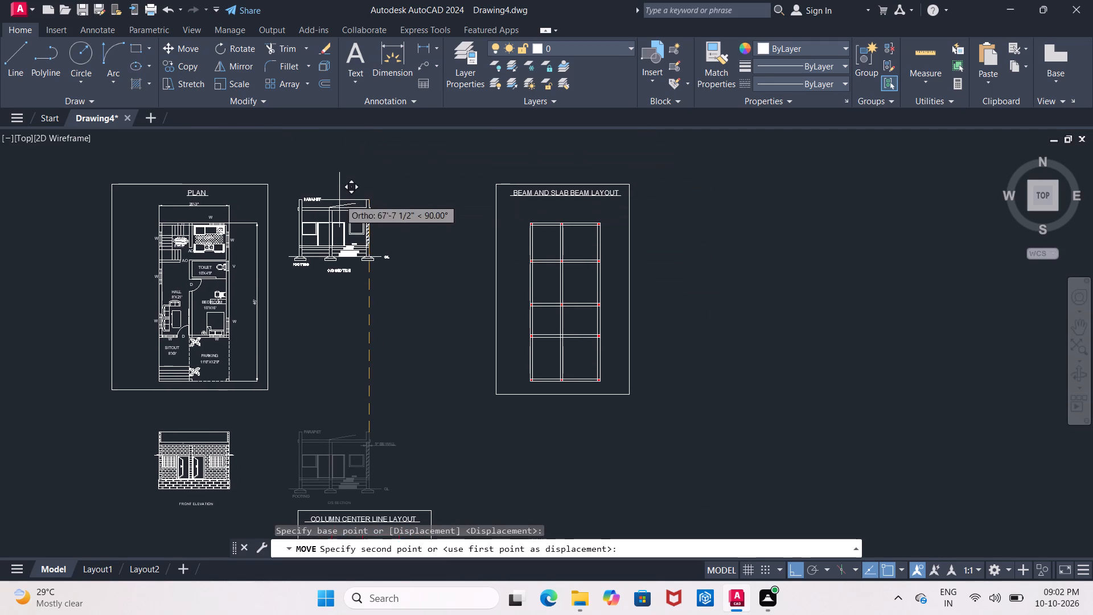
{"action": "left_click", "coordinate": [340, 203]}
Move the front elevation and its title horizontally to between the section drawing and the column center line layout.
{"action": "middle_click_drag", "start_coordinate": [347, 333], "coordinate": [355, 284]}
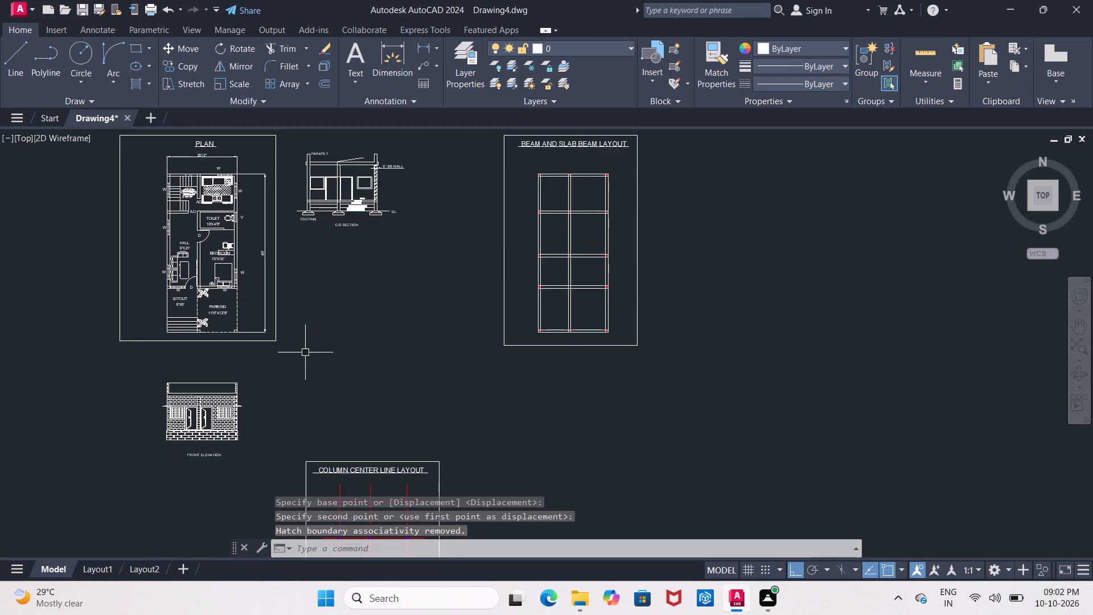
{"action": "left_click_drag", "start_coordinate": [98, 370], "coordinate": [127, 375]}
{"action": "left_click", "coordinate": [271, 468]}
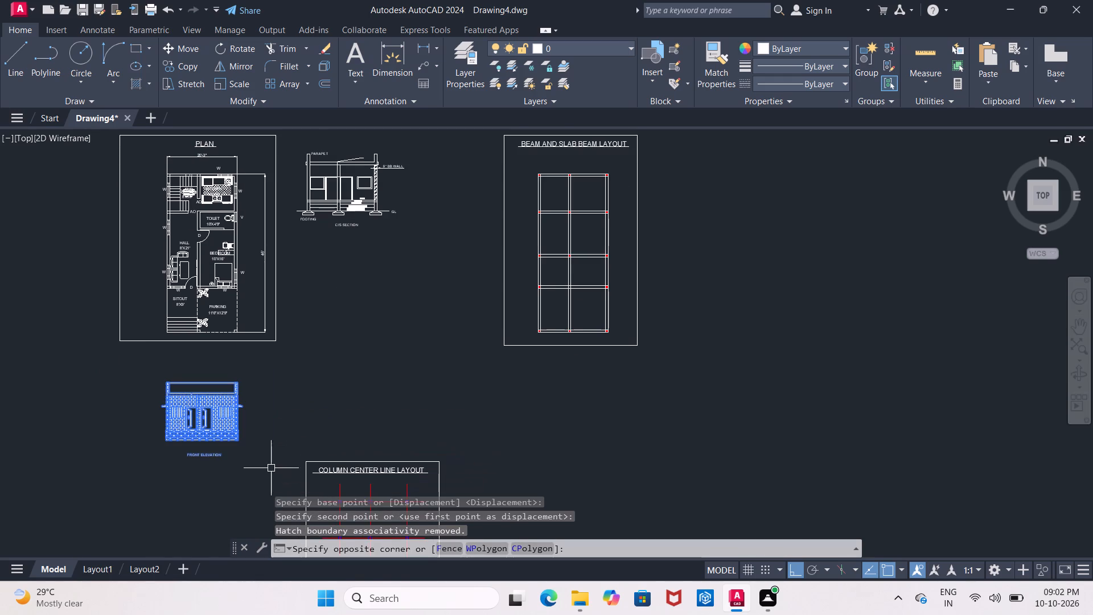
{"action": "left_click", "coordinate": [182, 52]}
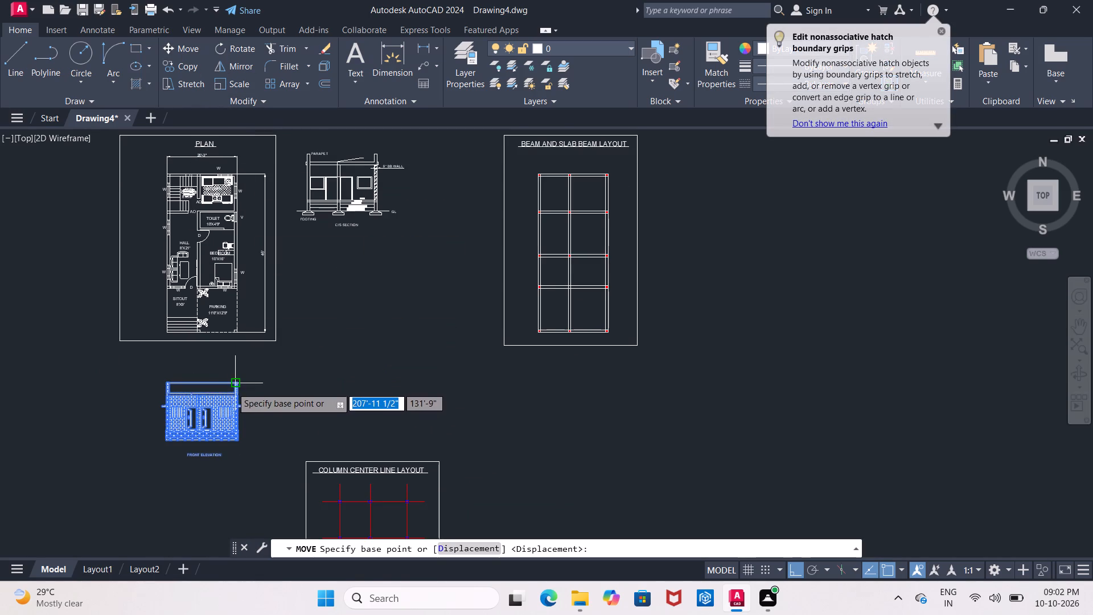
{"action": "left_click", "coordinate": [232, 387]}
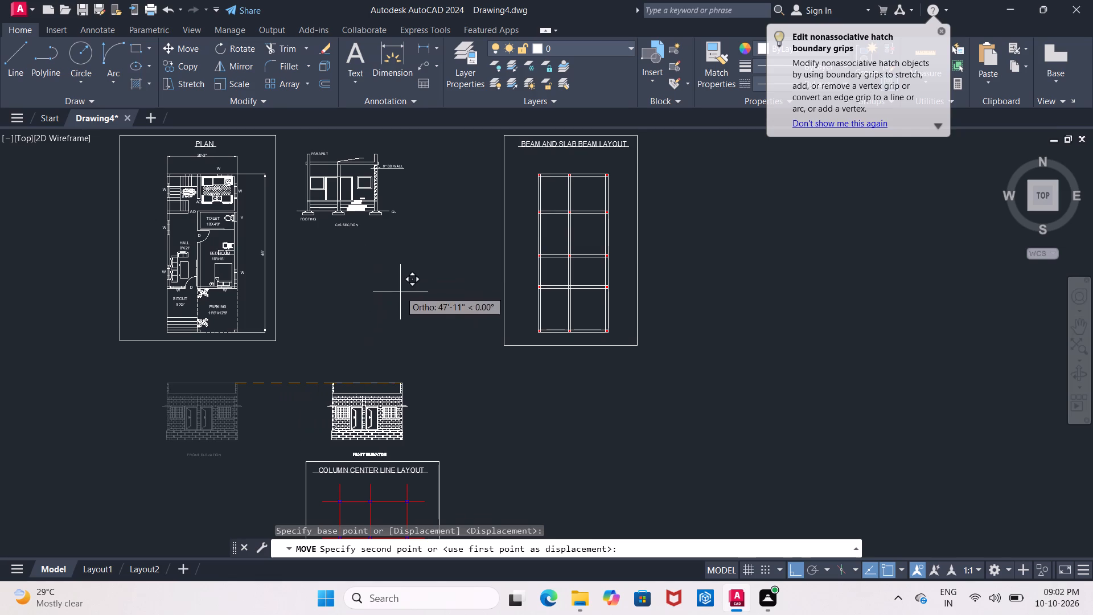
{"action": "left_click", "coordinate": [383, 454]}
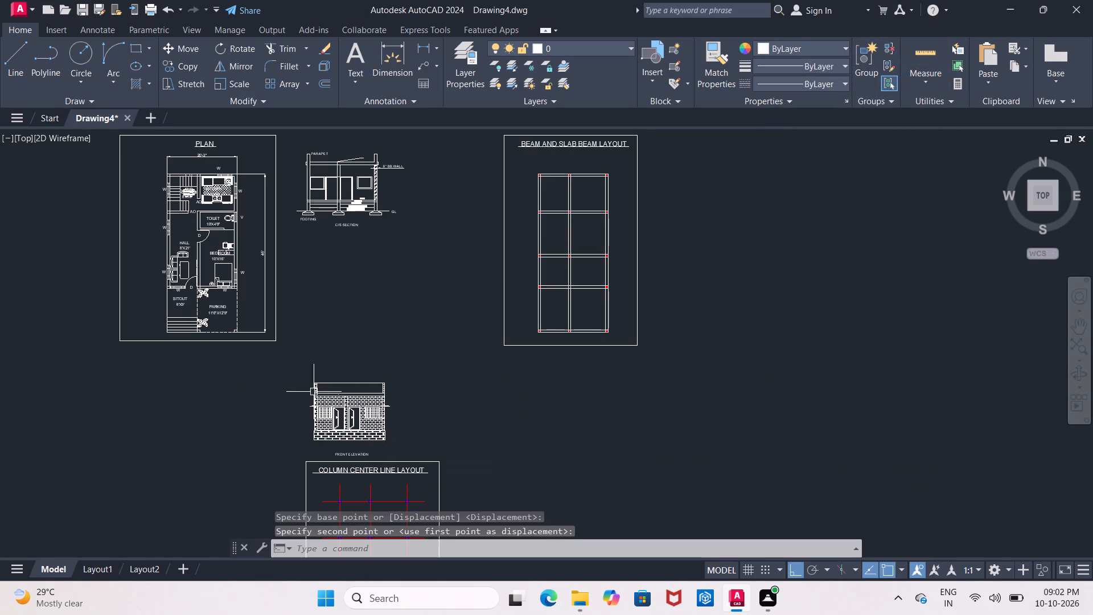
With Ortho off, move the front elevation and its title about 38' up, aligned just below the C/S section.
{"action": "left_click", "coordinate": [289, 372]}
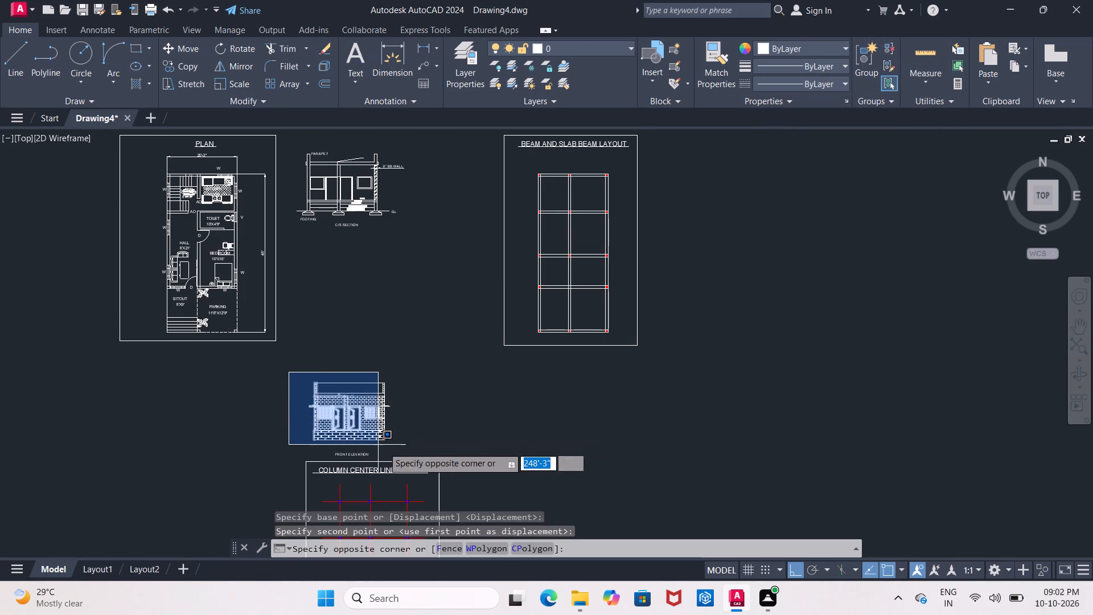
{"action": "left_click", "coordinate": [414, 460]}
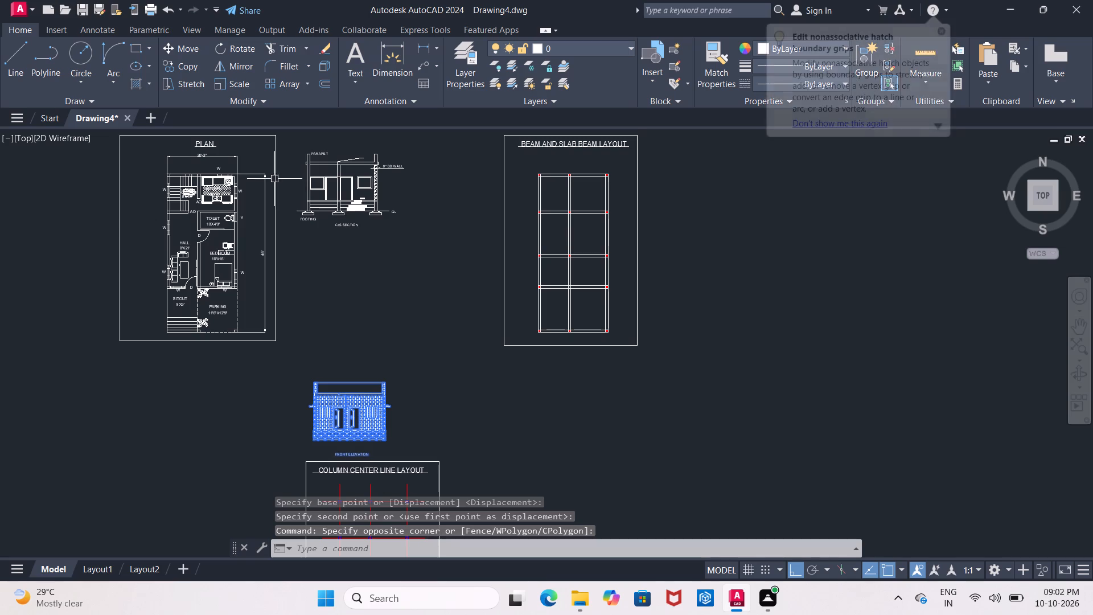
{"action": "left_click", "coordinate": [192, 55]}
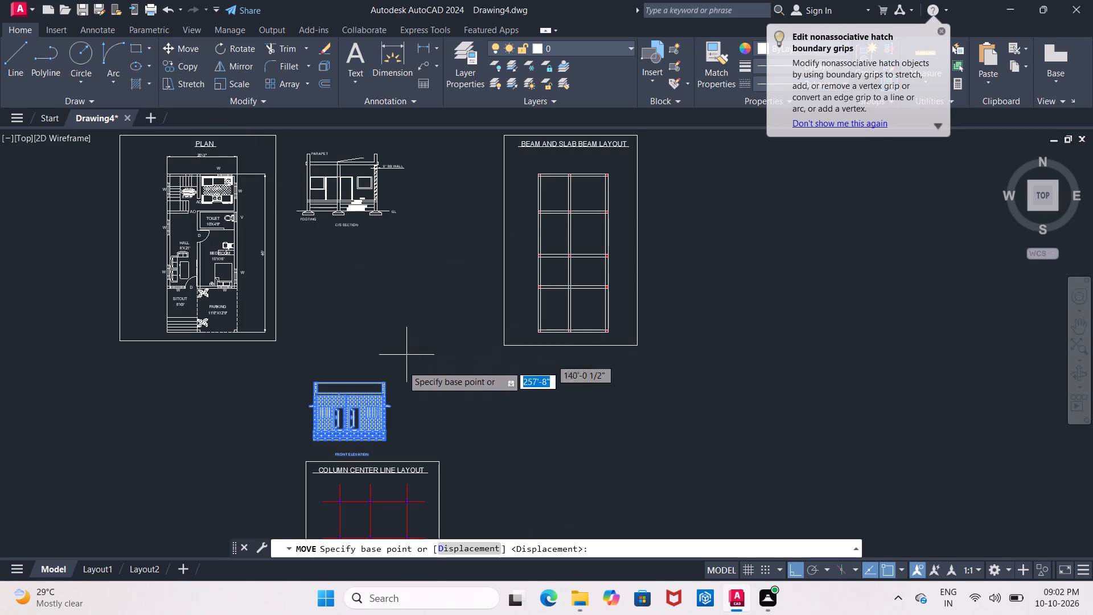
{"action": "left_click", "coordinate": [383, 383]}
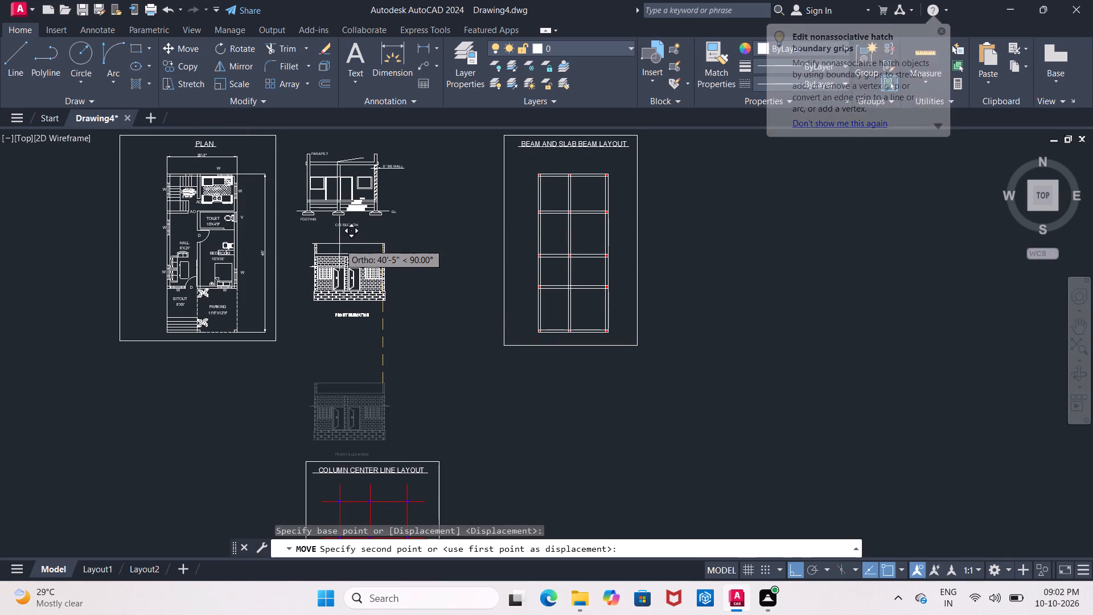
{"action": "left_click", "coordinate": [791, 567]}
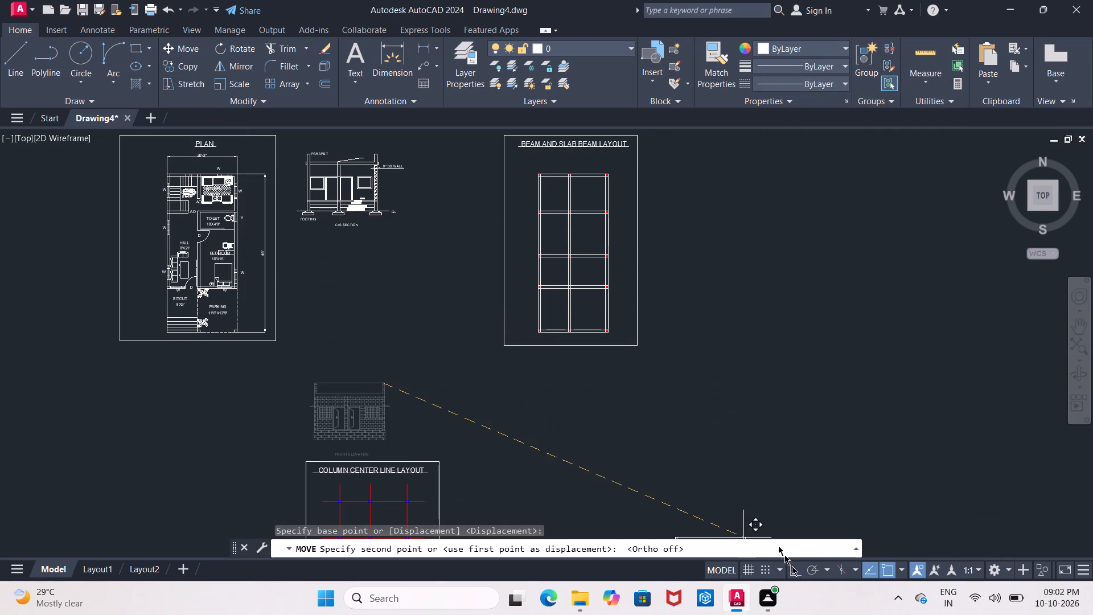
{"action": "scroll", "coordinate": [421, 278], "scroll_direction": "up", "scroll_amount": 2}
{"action": "middle_click_drag", "start_coordinate": [420, 278], "coordinate": [477, 293]}
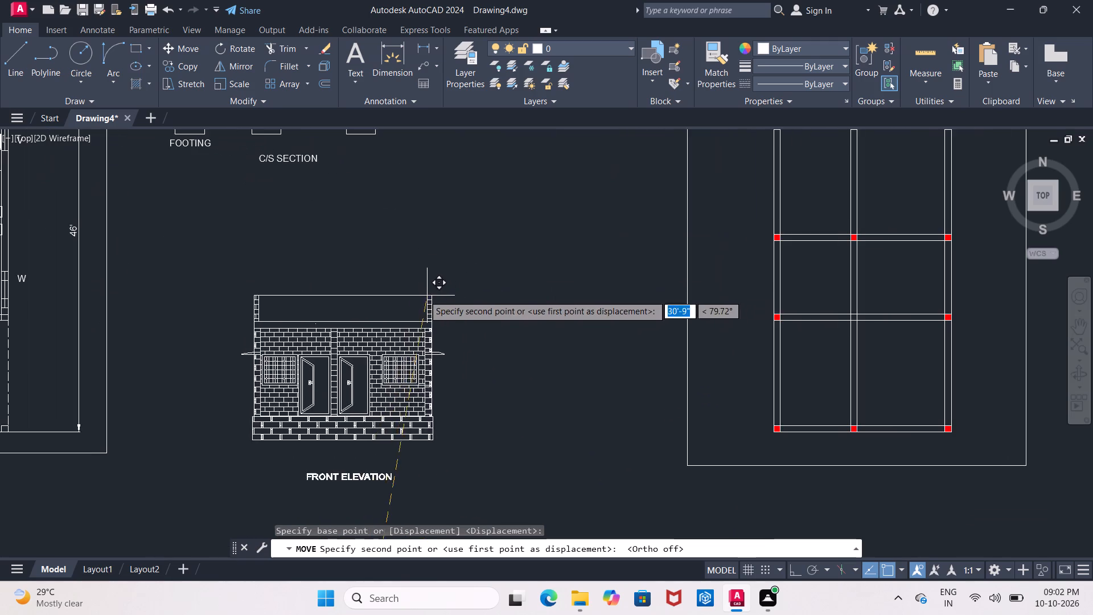
{"action": "scroll", "coordinate": [417, 293], "scroll_direction": "down", "scroll_amount": 1}
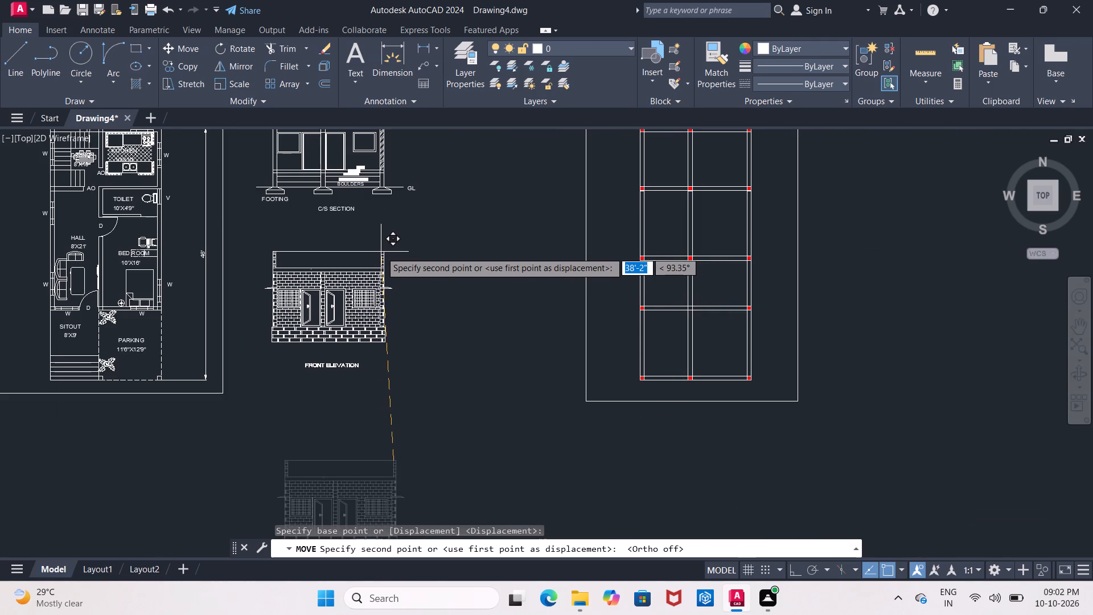
{"action": "left_click", "coordinate": [381, 249]}
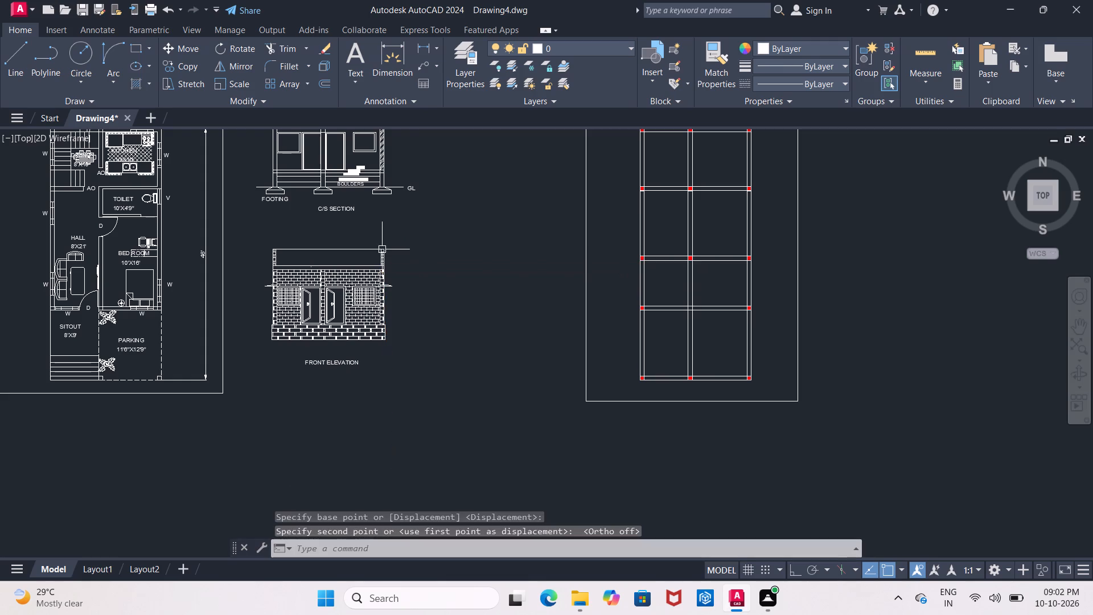
Delete the rectangular frame around the plan.
{"action": "scroll", "coordinate": [429, 287], "scroll_direction": "down", "scroll_amount": 2}
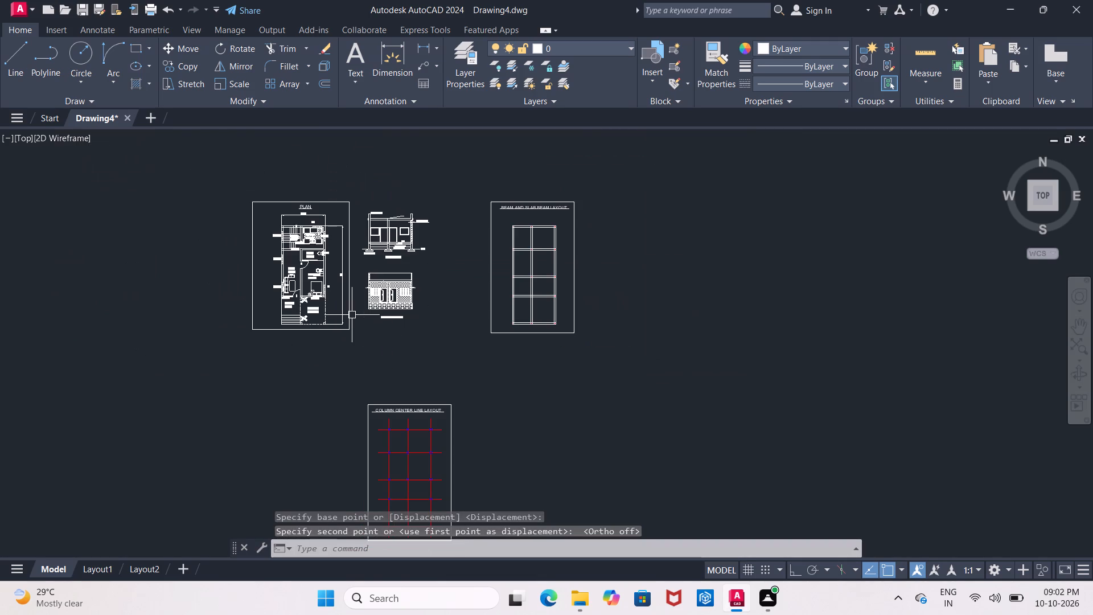
{"action": "left_click", "coordinate": [350, 315]}
{"action": "key", "text": "Delete"}
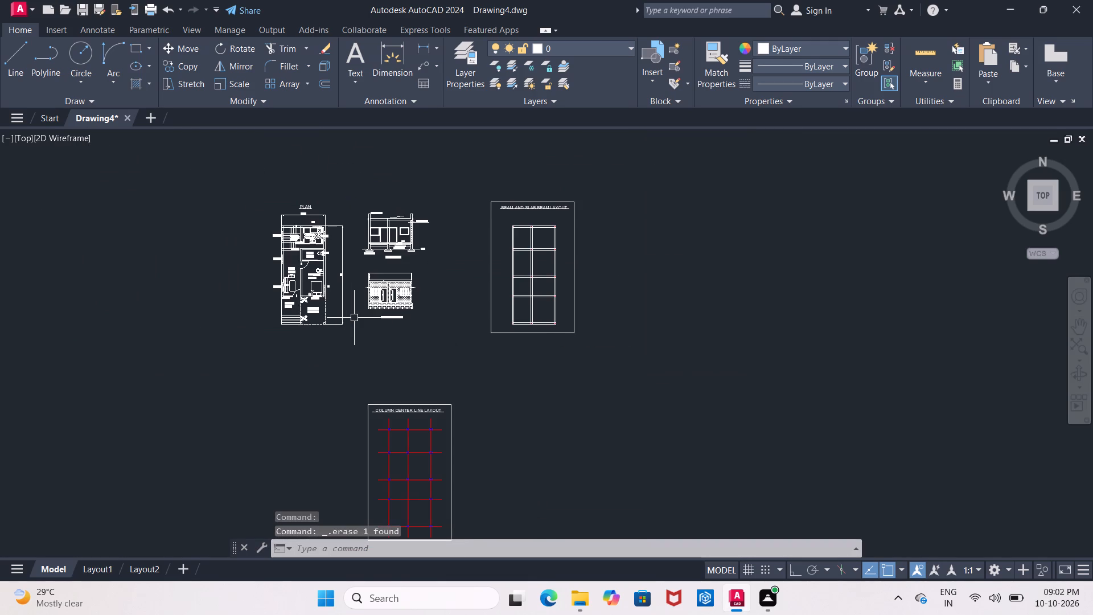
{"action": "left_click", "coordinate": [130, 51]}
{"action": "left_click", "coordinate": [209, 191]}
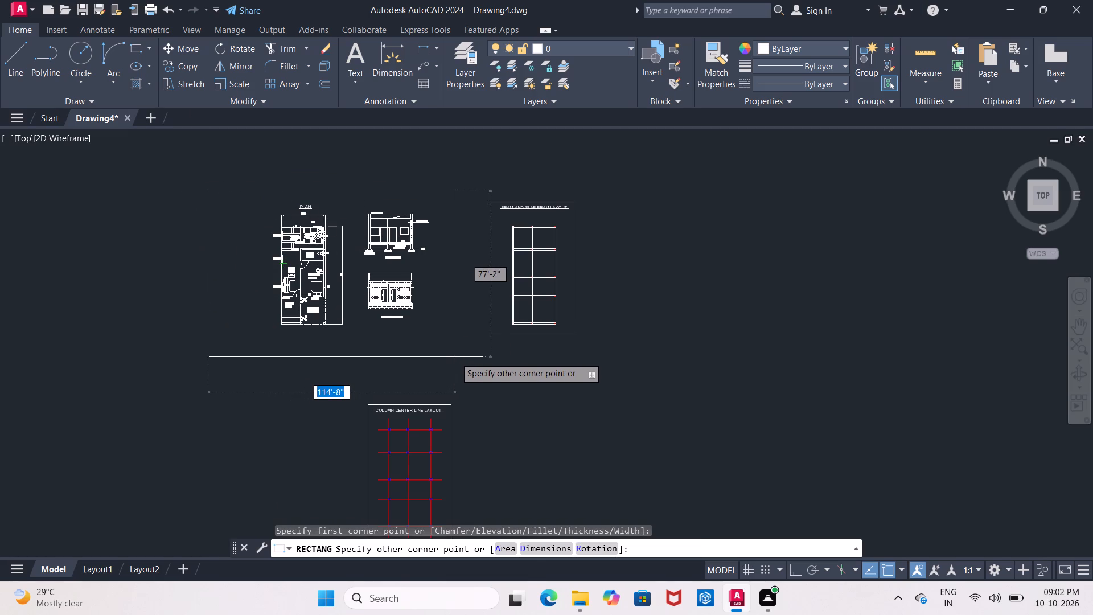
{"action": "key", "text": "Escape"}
Draw one rectangular frame about 75' by 60' around the plan, C/S section and front elevation together.
{"action": "scroll", "coordinate": [447, 357], "scroll_direction": "up", "scroll_amount": 1}
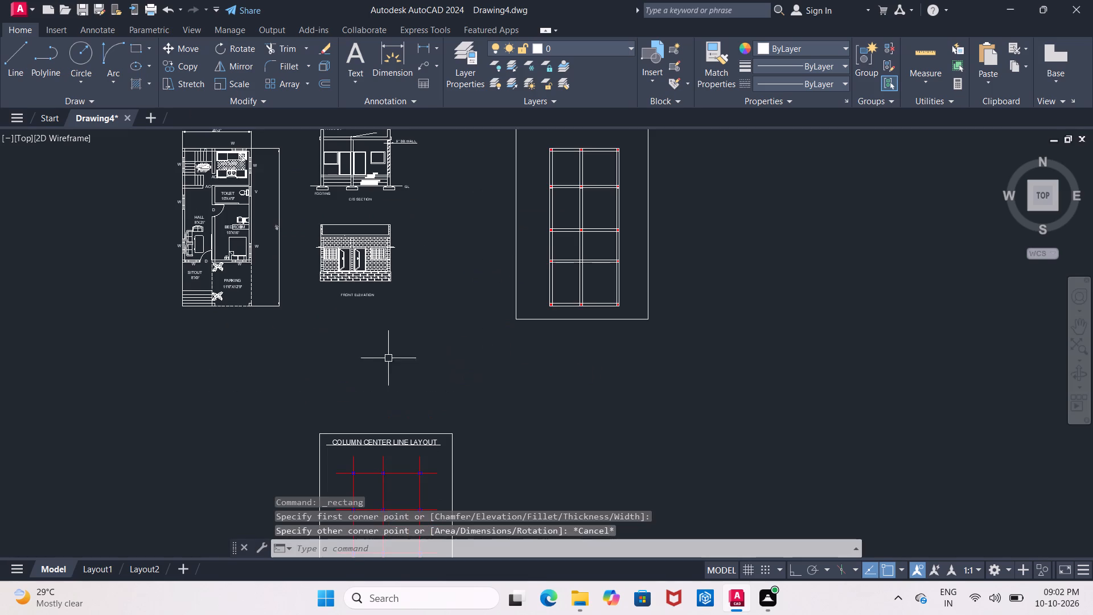
{"action": "left_click", "coordinate": [142, 48]}
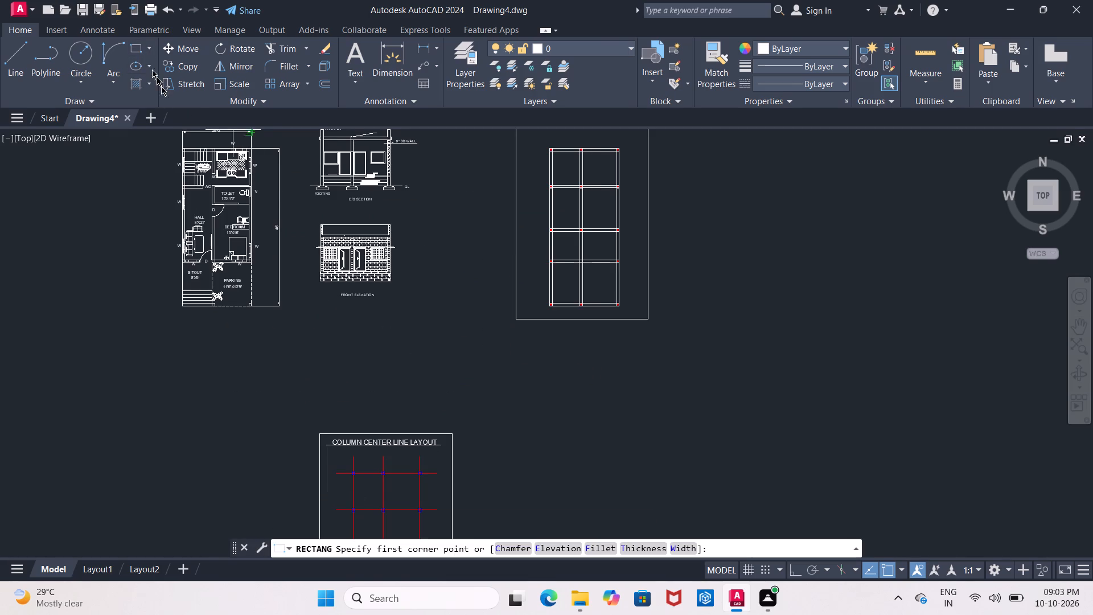
{"action": "middle_click_drag", "start_coordinate": [171, 177], "coordinate": [135, 276]}
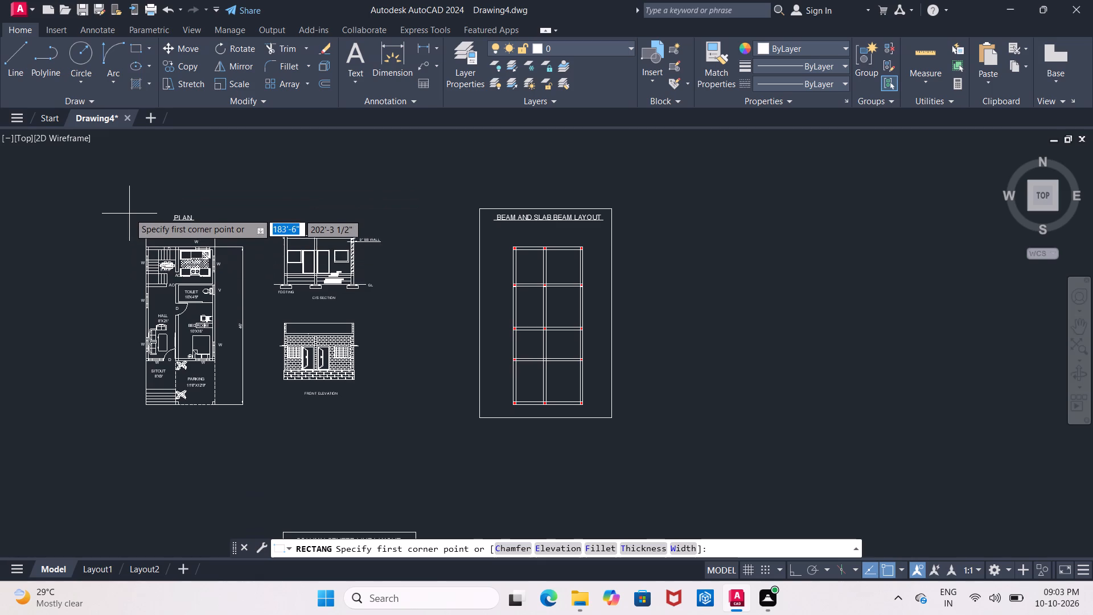
{"action": "left_click", "coordinate": [126, 210]}
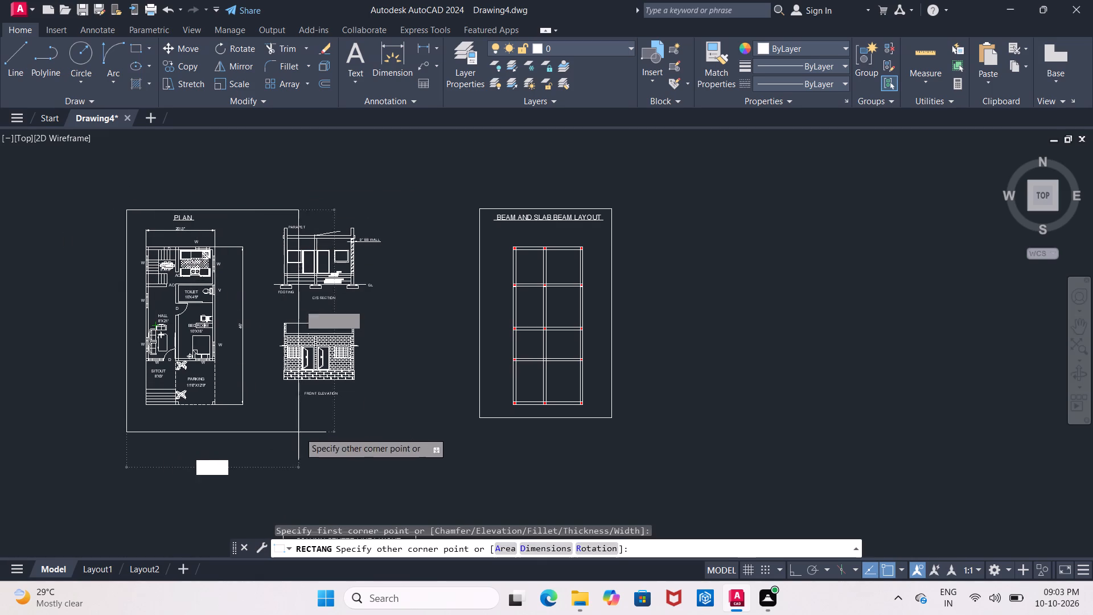
{"action": "left_click", "coordinate": [385, 416]}
Move the C/S SECTION title slightly left so it is centred under the section drawing.
{"action": "middle_click_drag", "start_coordinate": [332, 452], "coordinate": [336, 445]}
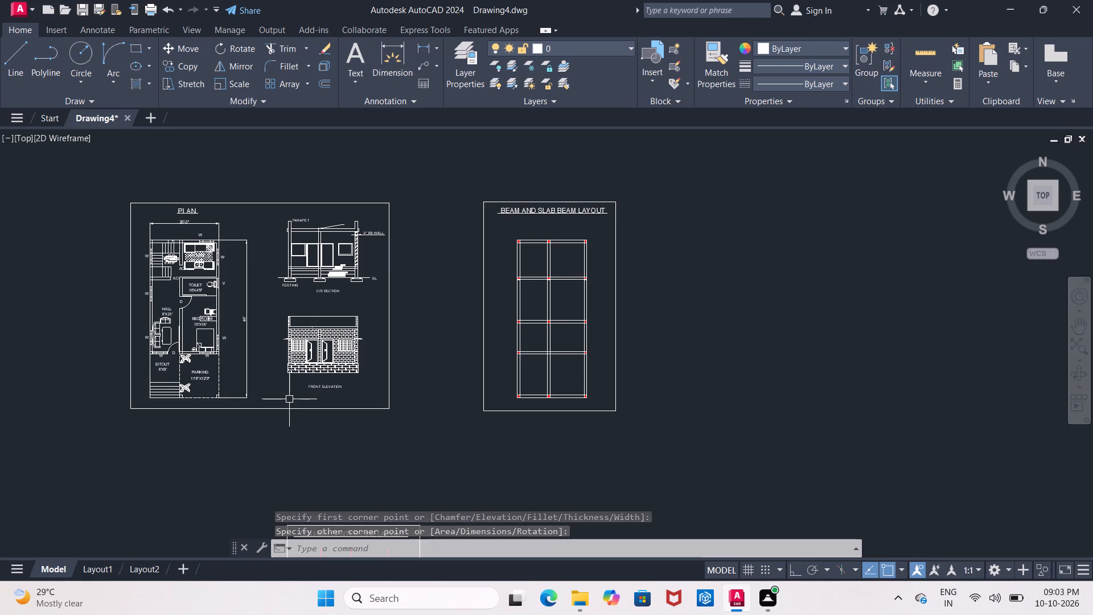
{"action": "middle_click_drag", "start_coordinate": [289, 399], "coordinate": [270, 399]}
{"action": "scroll", "coordinate": [273, 393], "scroll_direction": "up", "scroll_amount": 1}
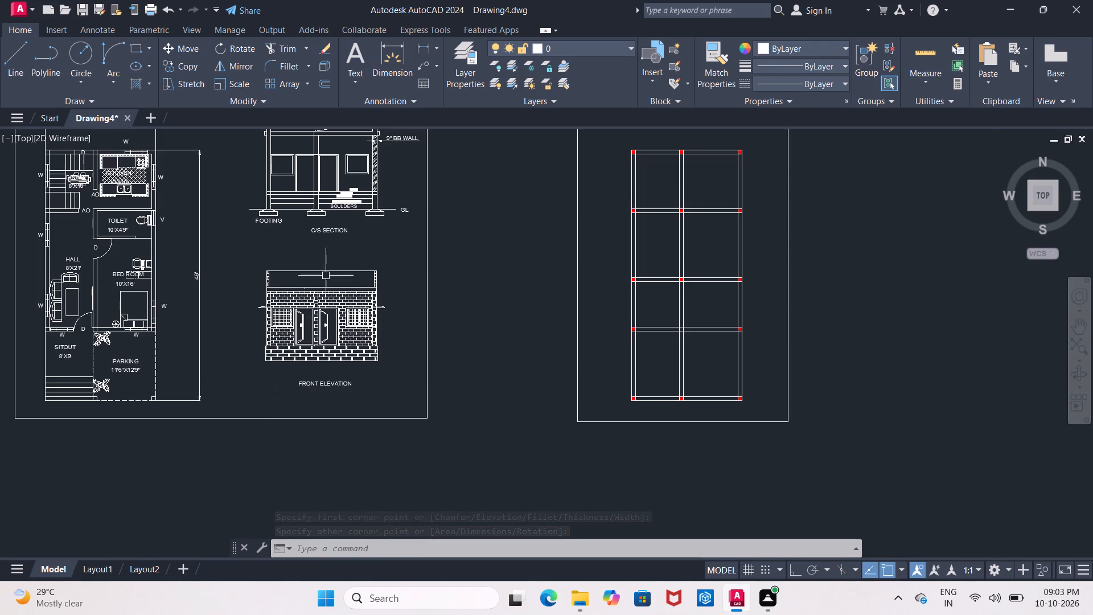
{"action": "scroll", "coordinate": [318, 252], "scroll_direction": "up", "scroll_amount": 1}
{"action": "middle_click_drag", "start_coordinate": [239, 300], "coordinate": [231, 309]}
{"action": "scroll", "coordinate": [296, 259], "scroll_direction": "up", "scroll_amount": 1}
{"action": "middle_click_drag", "start_coordinate": [293, 256], "coordinate": [225, 329]}
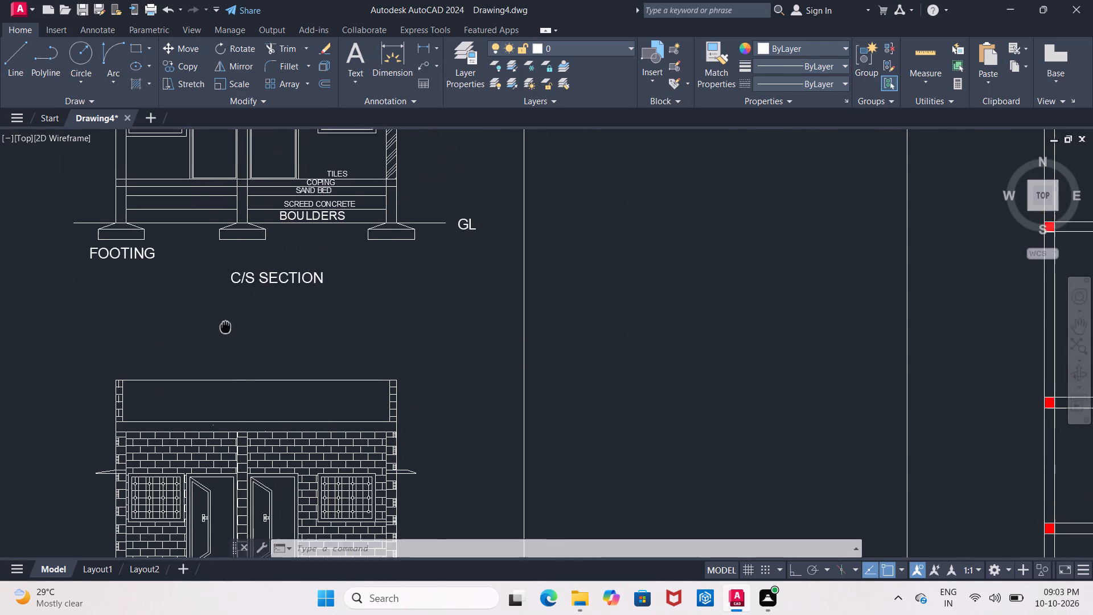
{"action": "middle_click_drag", "start_coordinate": [225, 329], "coordinate": [224, 330]}
{"action": "left_click", "coordinate": [250, 282]}
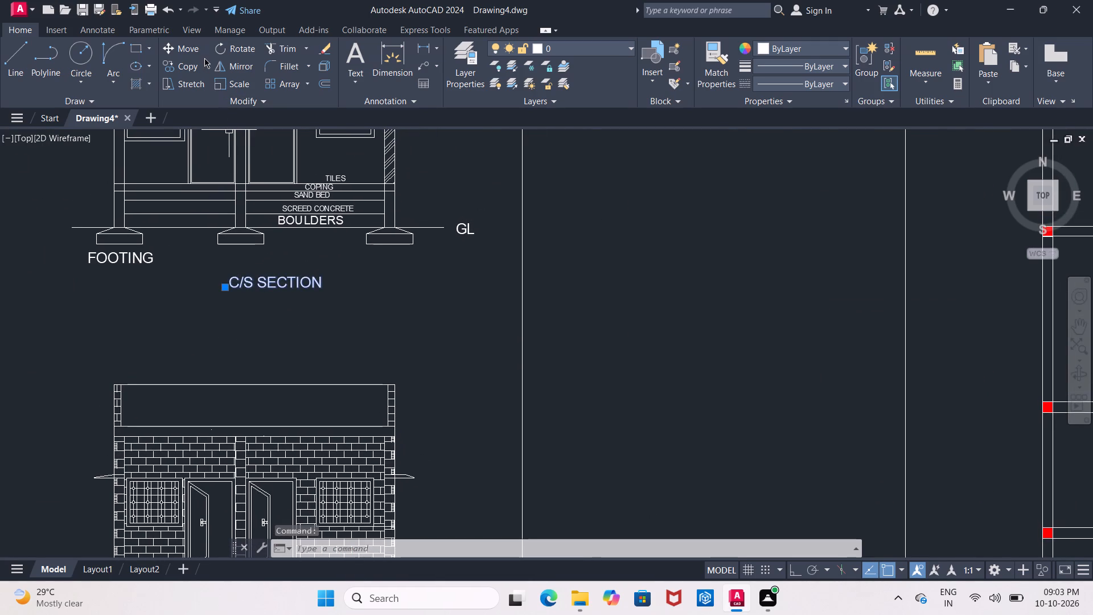
{"action": "left_click", "coordinate": [190, 48]}
{"action": "left_click", "coordinate": [271, 284]}
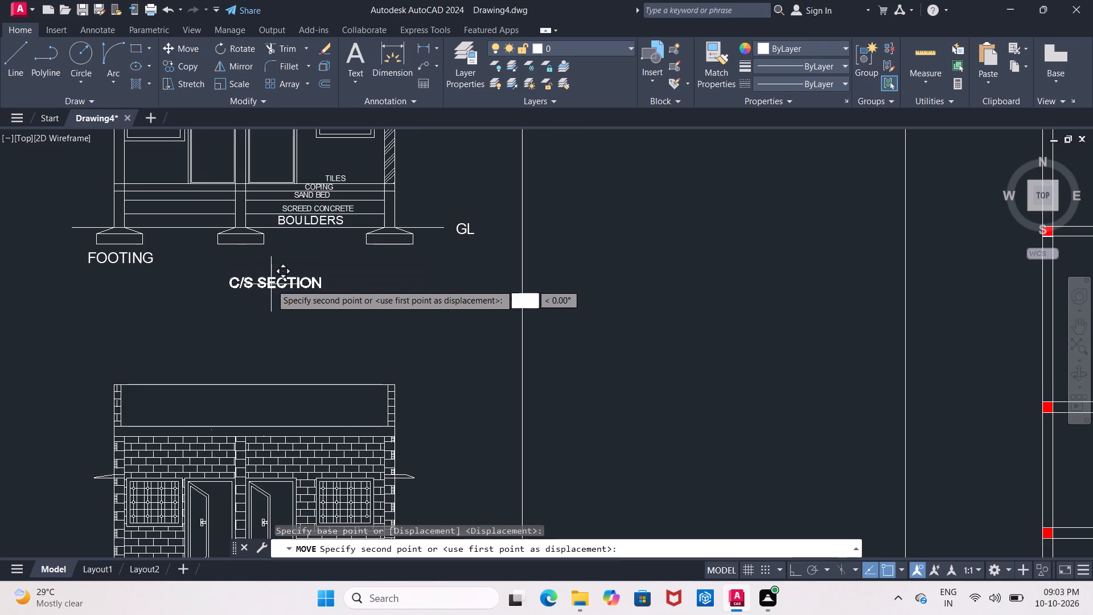
{"action": "left_click", "coordinate": [252, 284]}
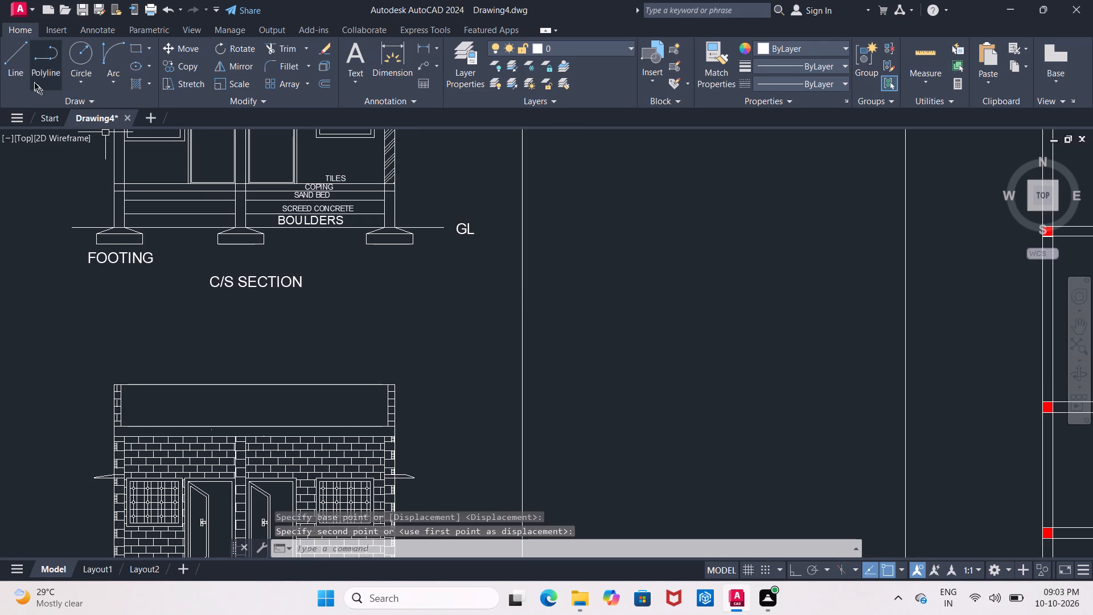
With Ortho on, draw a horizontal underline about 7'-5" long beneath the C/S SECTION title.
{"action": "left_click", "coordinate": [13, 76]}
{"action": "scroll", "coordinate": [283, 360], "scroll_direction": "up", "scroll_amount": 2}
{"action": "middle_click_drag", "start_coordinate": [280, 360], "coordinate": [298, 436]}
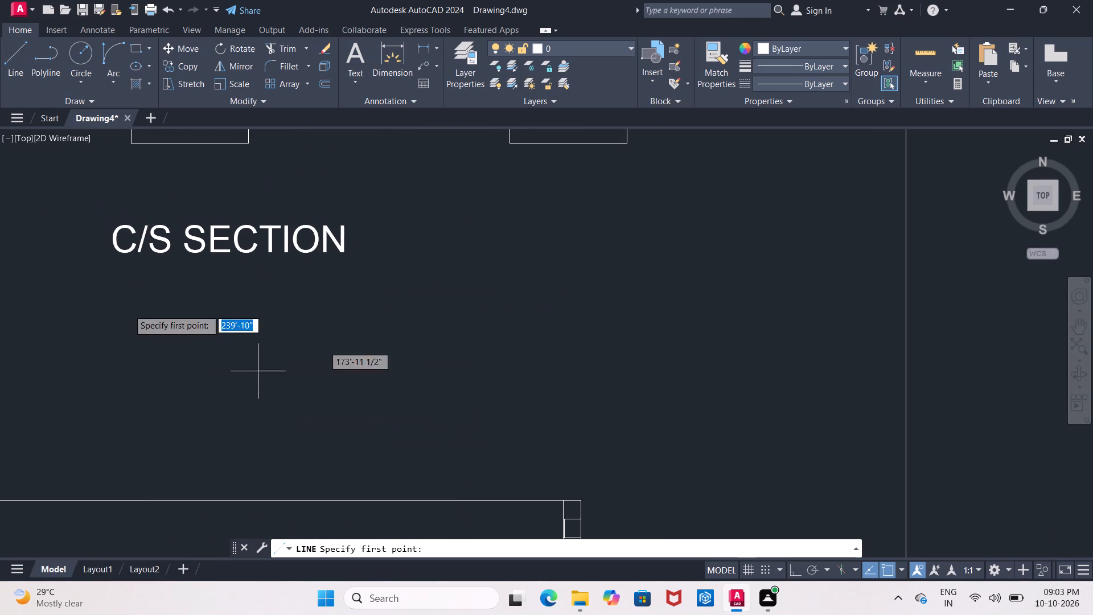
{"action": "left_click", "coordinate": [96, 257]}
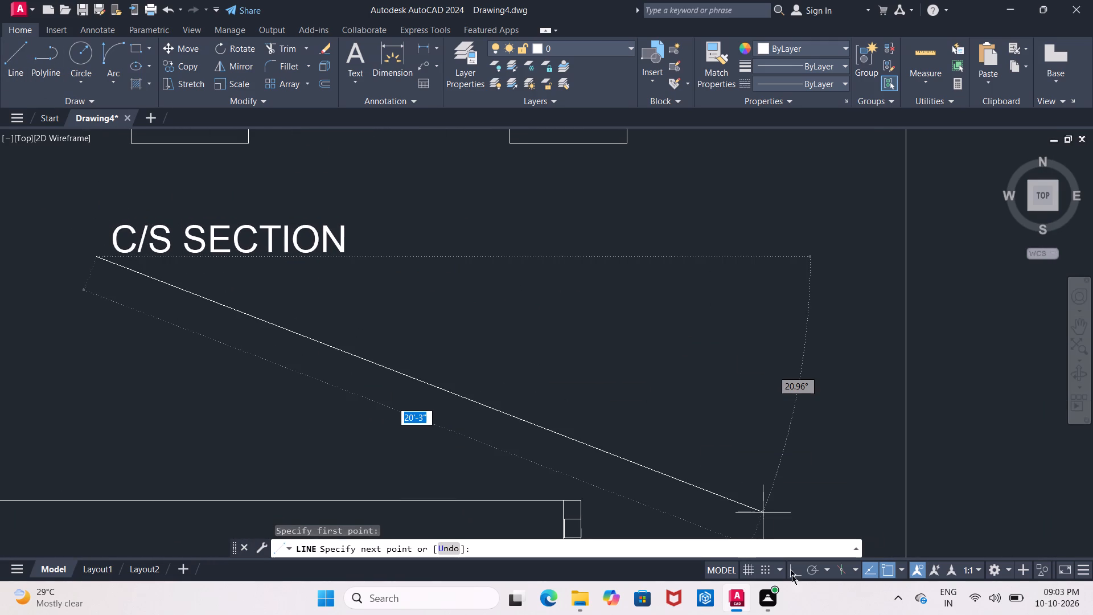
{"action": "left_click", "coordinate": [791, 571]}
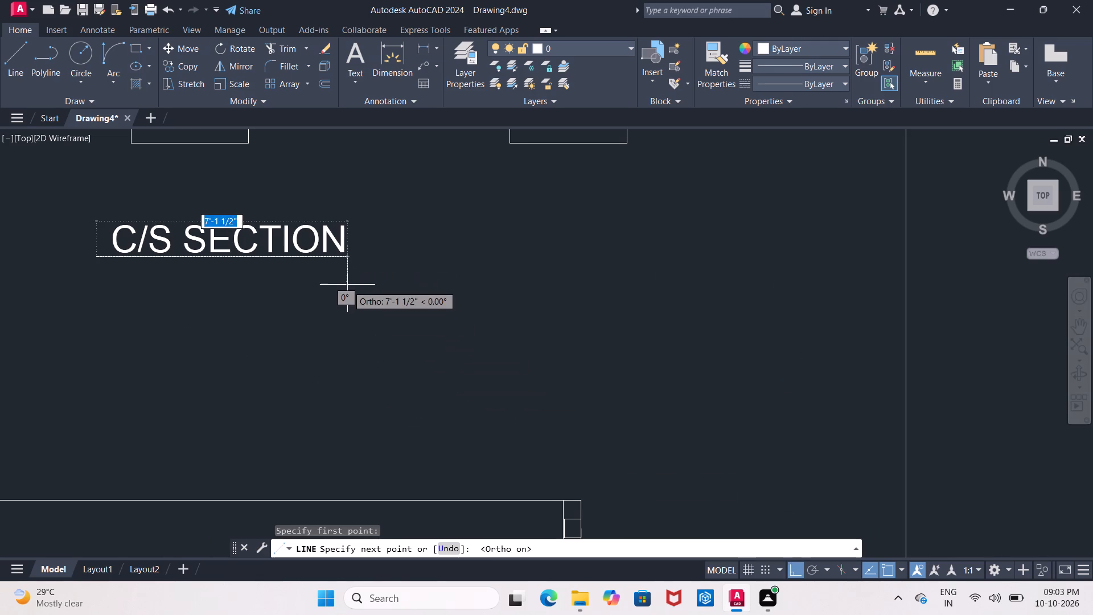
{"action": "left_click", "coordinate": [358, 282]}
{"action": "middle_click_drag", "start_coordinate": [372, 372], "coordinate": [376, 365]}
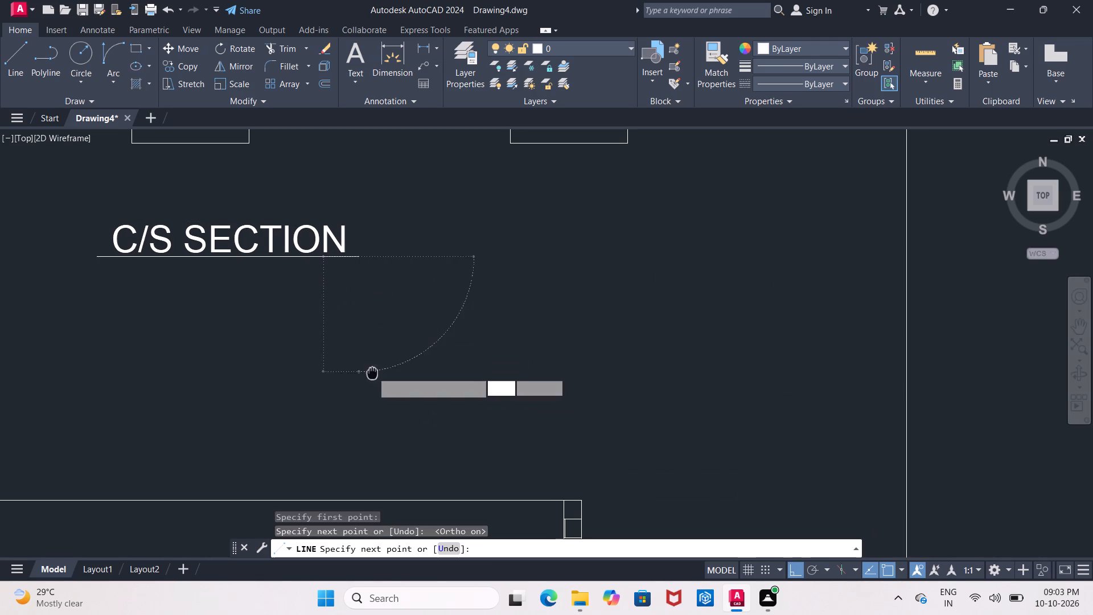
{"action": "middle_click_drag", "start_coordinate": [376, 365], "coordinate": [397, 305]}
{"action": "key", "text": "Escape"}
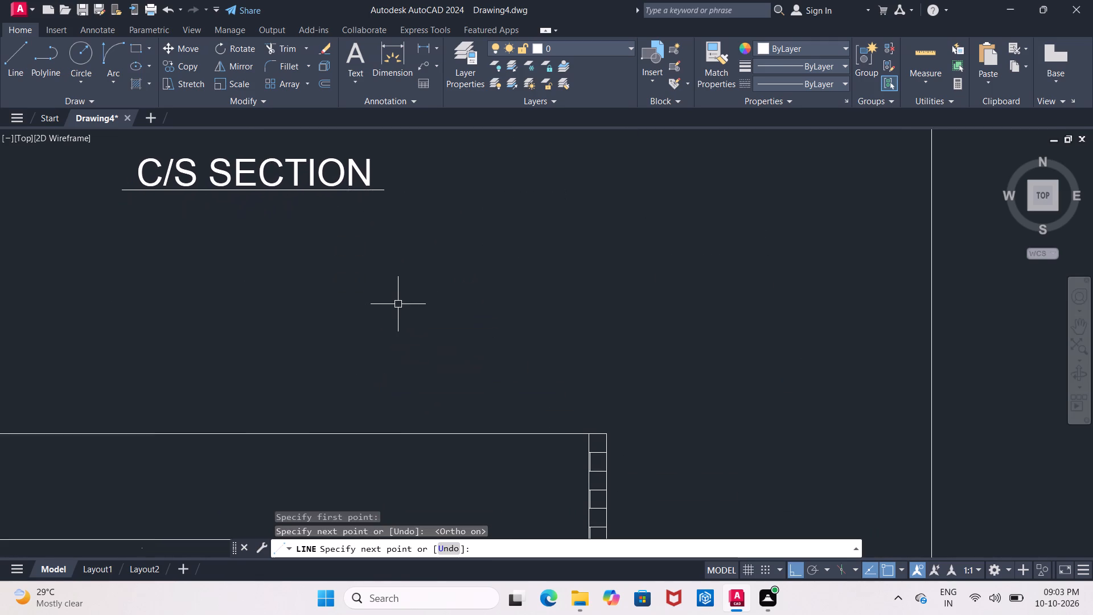
Move the FRONT ELEVATION title straight up about 2'-7" so it sits just below the elevation drawing.
{"action": "scroll", "coordinate": [463, 303], "scroll_direction": "down", "scroll_amount": 3}
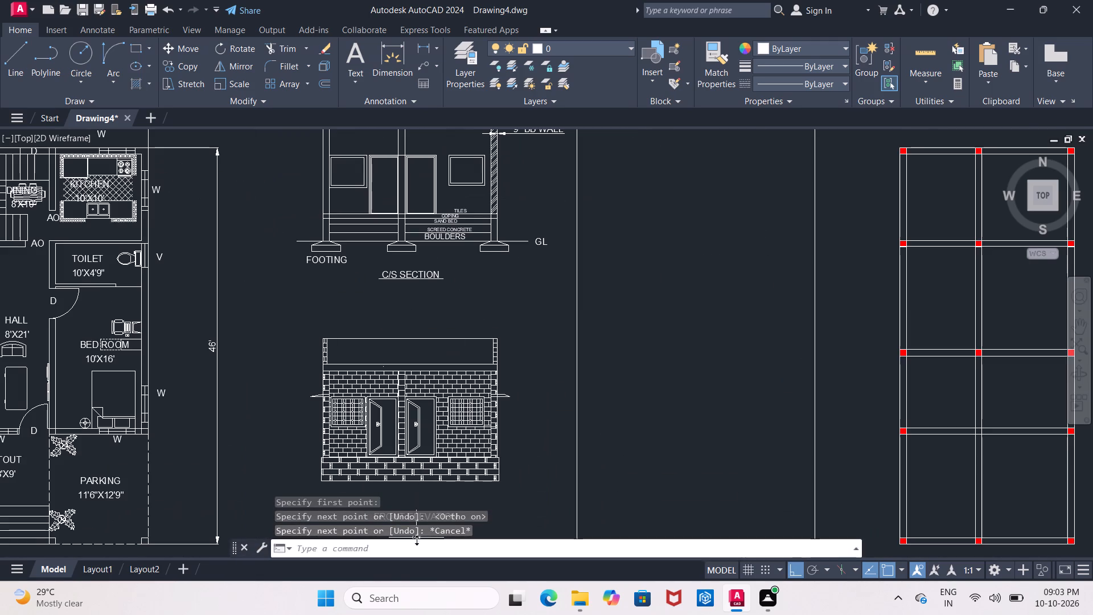
{"action": "middle_click_drag", "start_coordinate": [440, 506], "coordinate": [435, 431]}
{"action": "scroll", "coordinate": [431, 429], "scroll_direction": "up", "scroll_amount": 1}
{"action": "middle_click_drag", "start_coordinate": [430, 425], "coordinate": [423, 401]}
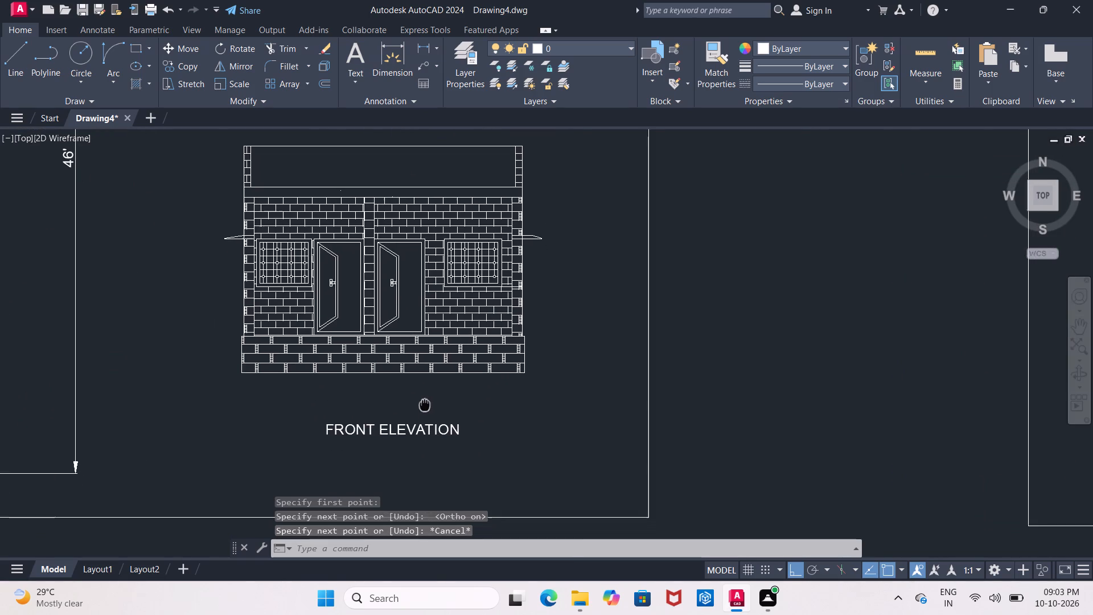
{"action": "middle_click_drag", "start_coordinate": [423, 401], "coordinate": [419, 391]}
{"action": "left_click", "coordinate": [402, 415]}
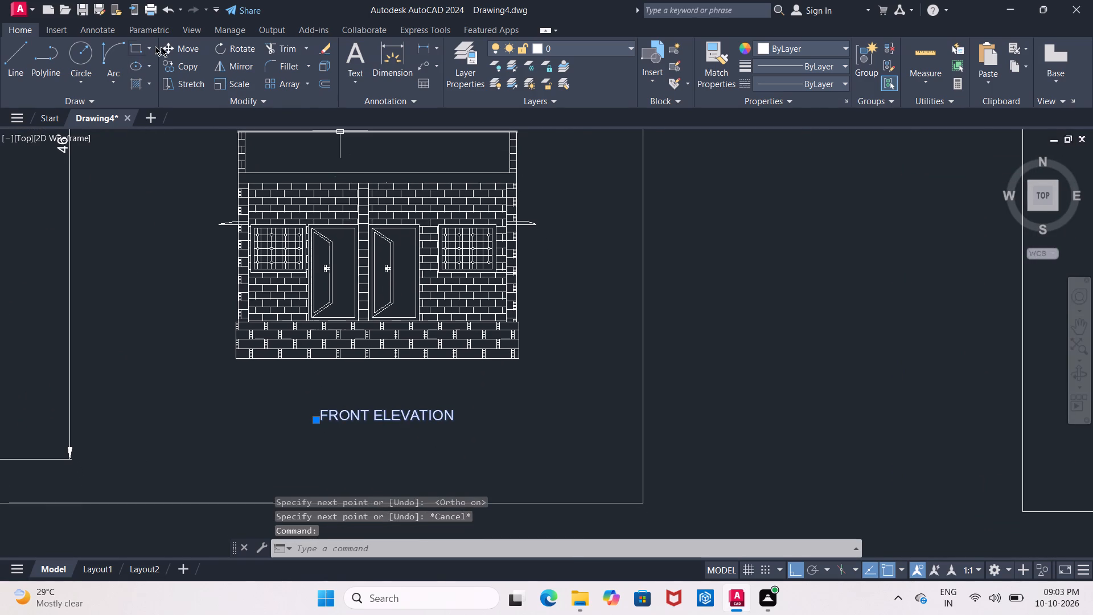
{"action": "left_click", "coordinate": [178, 48]}
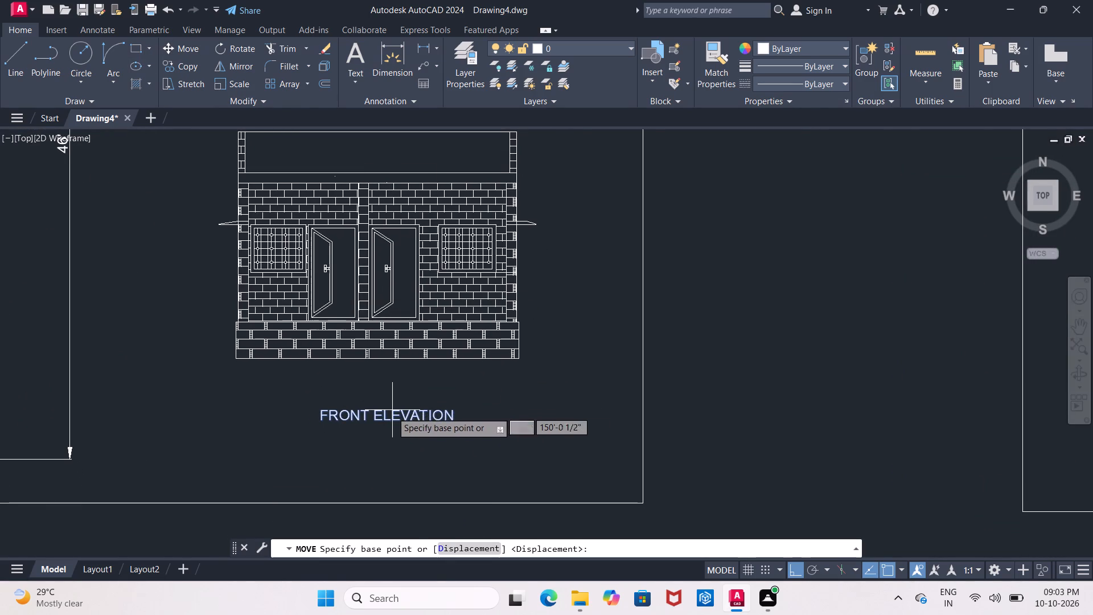
{"action": "left_click", "coordinate": [392, 412]}
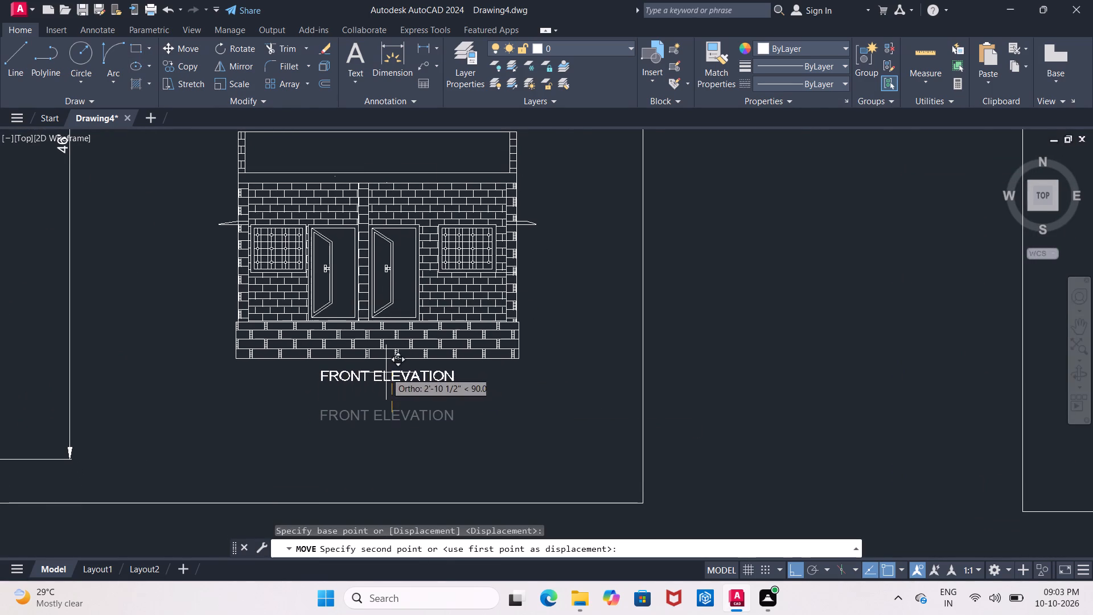
{"action": "left_click", "coordinate": [386, 377]}
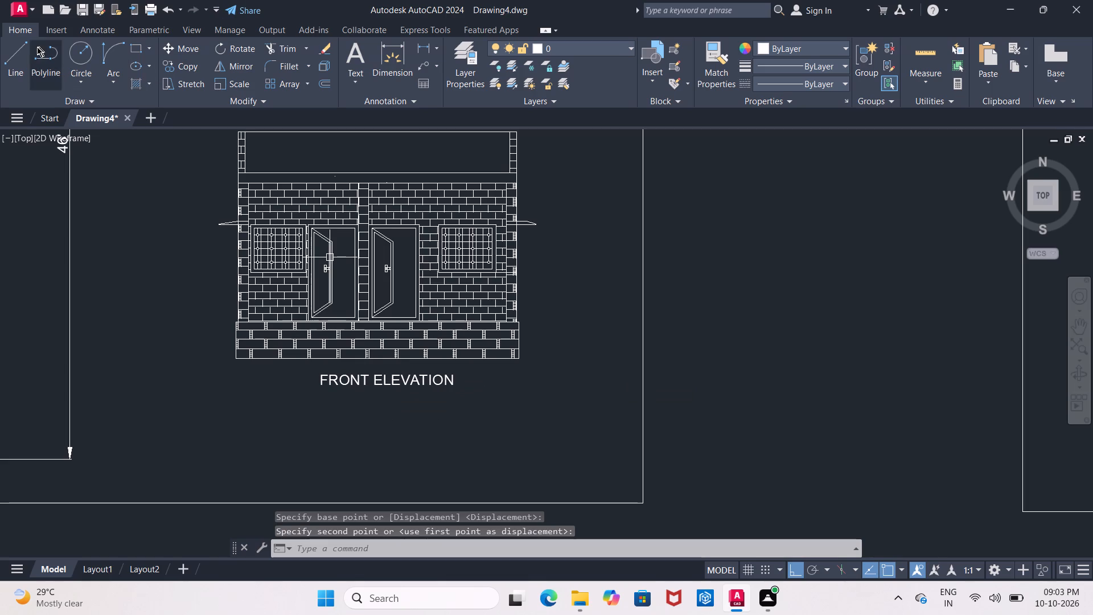
Draw a horizontal underline about 10'-3" long beneath the FRONT ELEVATION title.
{"action": "left_click", "coordinate": [26, 52]}
{"action": "middle_click_drag", "start_coordinate": [298, 436], "coordinate": [226, 442]}
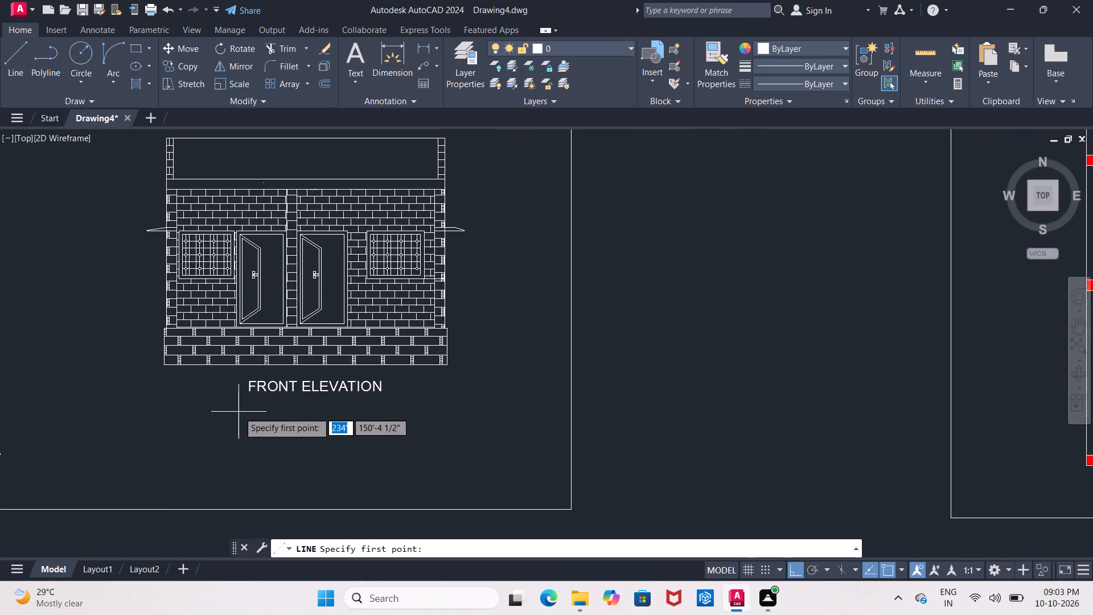
{"action": "scroll", "coordinate": [239, 411], "scroll_direction": "up", "scroll_amount": 2}
{"action": "middle_click", "coordinate": [239, 409]}
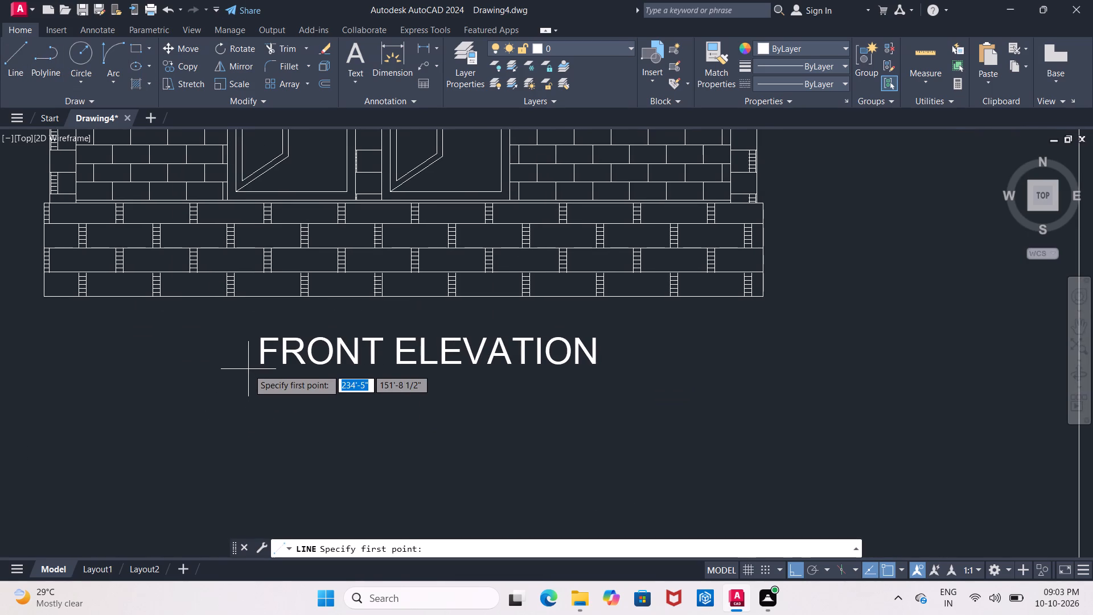
{"action": "left_click", "coordinate": [248, 367]}
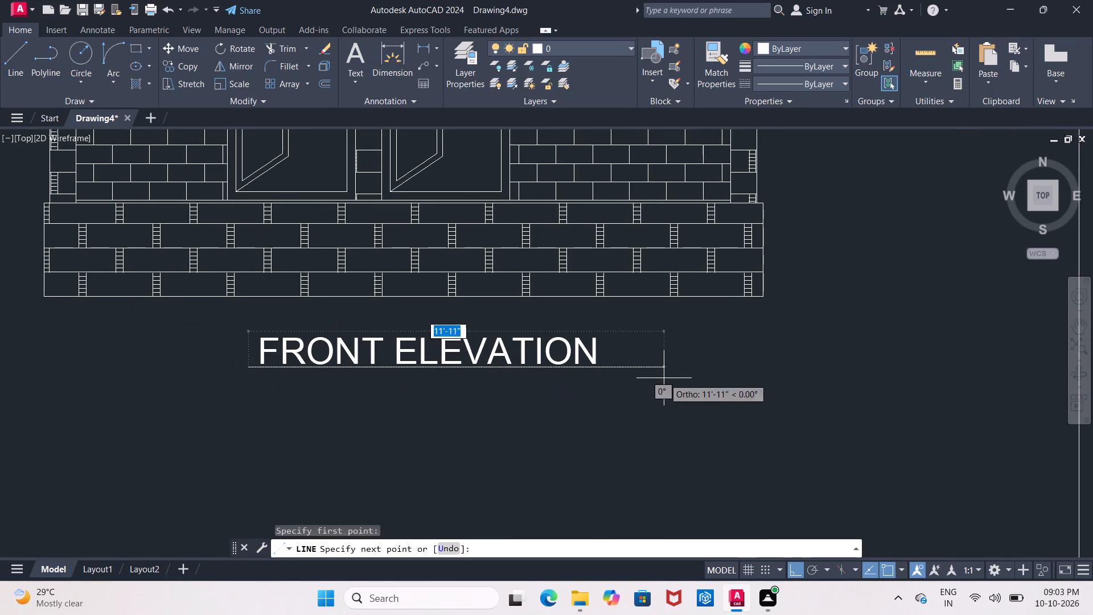
{"action": "left_click", "coordinate": [606, 375]}
{"action": "key", "text": "Escape"}
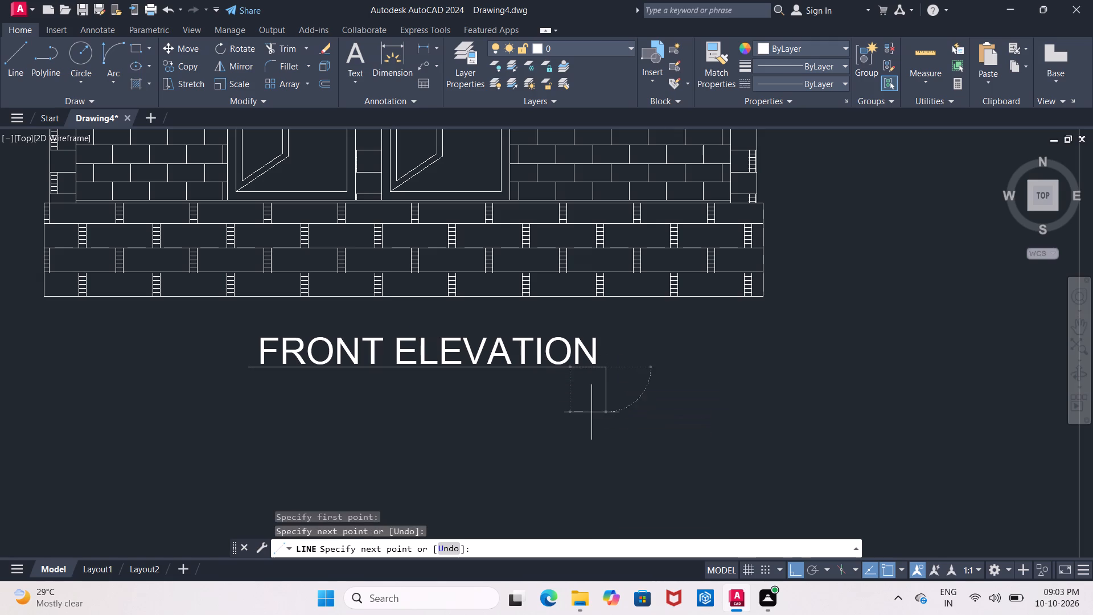
{"action": "scroll", "coordinate": [591, 421], "scroll_direction": "down", "scroll_amount": 4}
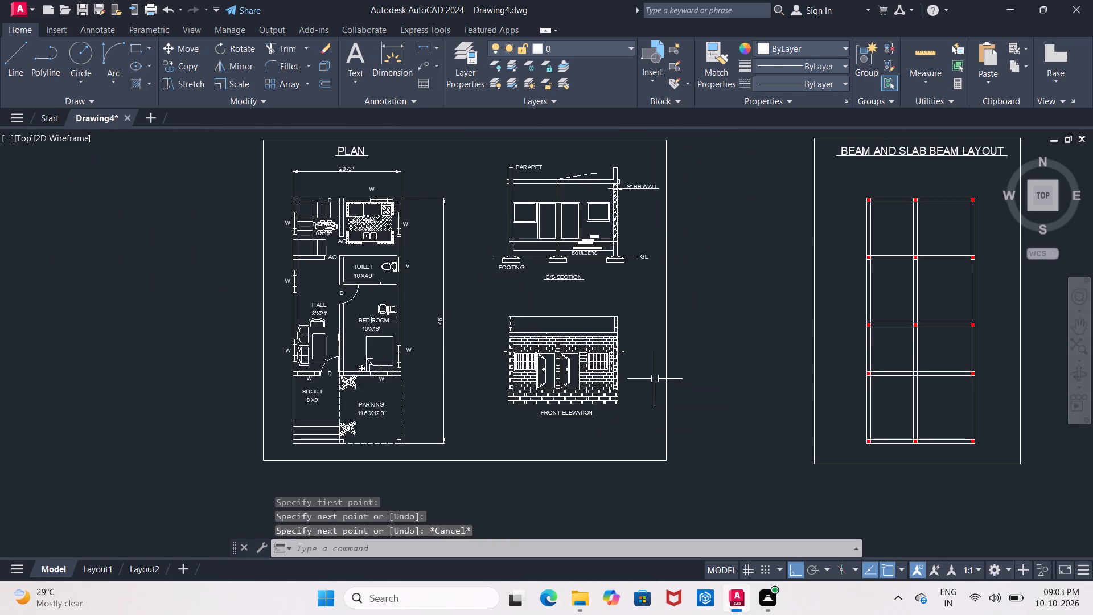
Match the properties of the PLAN title onto the C/S SECTION and FRONT ELEVATION titles.
{"action": "middle_click_drag", "start_coordinate": [626, 328], "coordinate": [507, 350]}
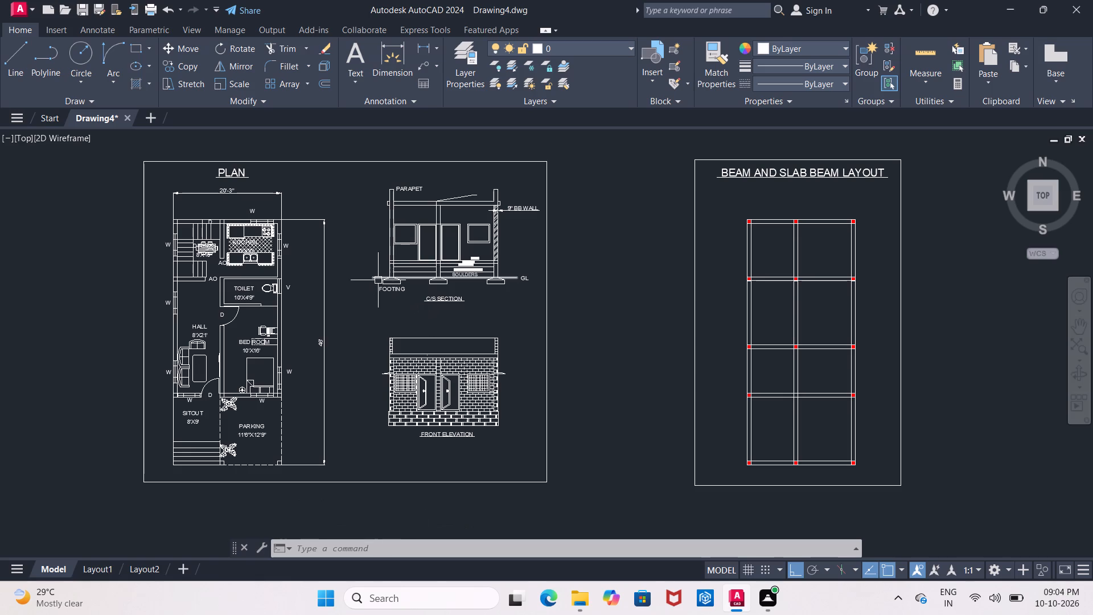
{"action": "left_click", "coordinate": [716, 57]}
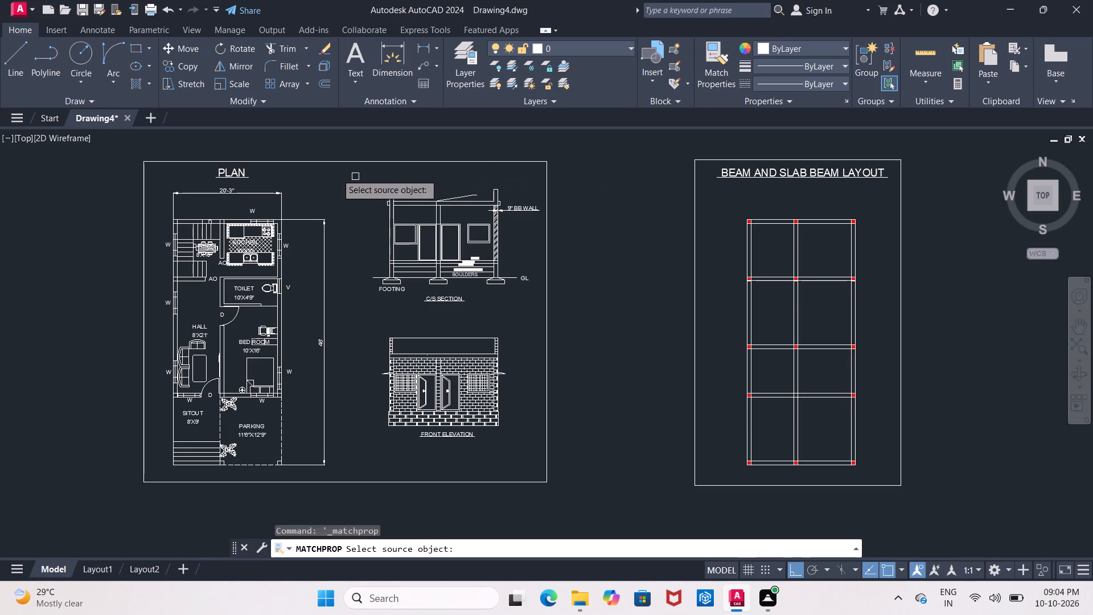
{"action": "left_click", "coordinate": [236, 171]}
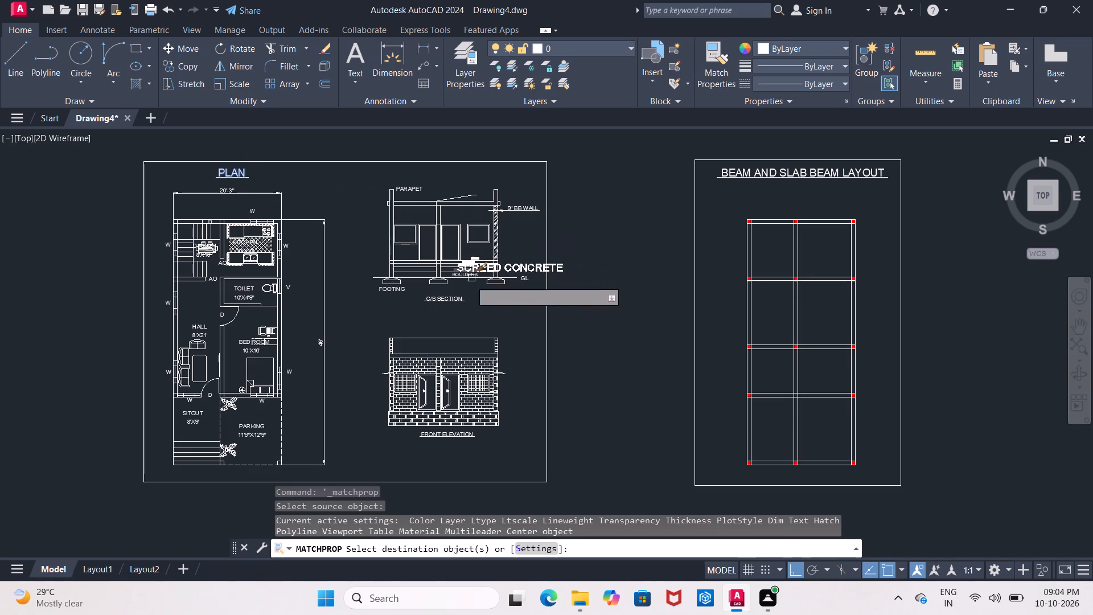
{"action": "left_click", "coordinate": [446, 295]}
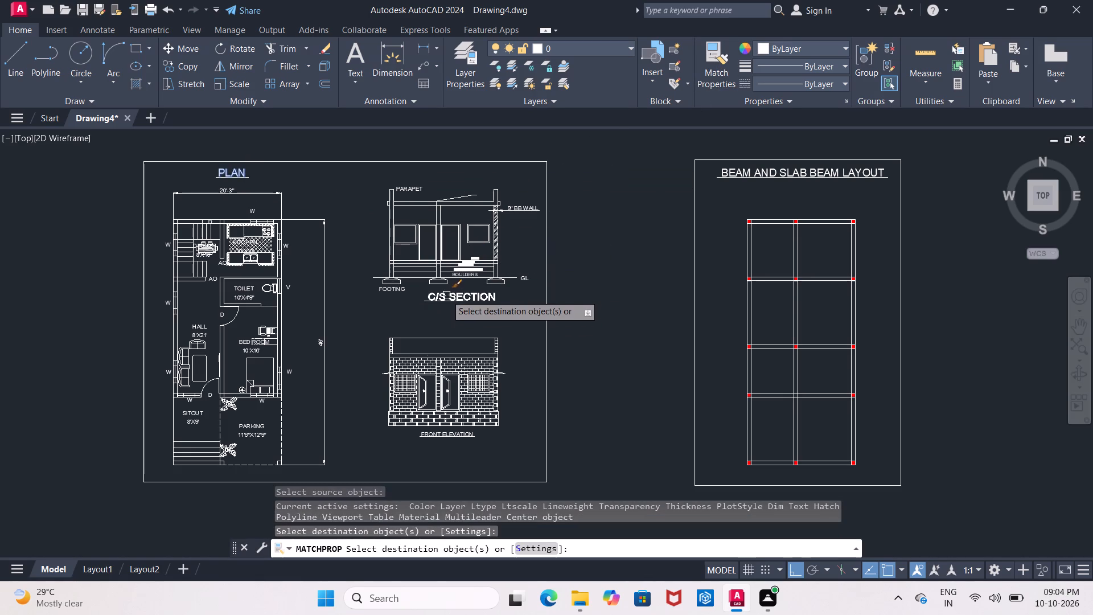
{"action": "left_click", "coordinate": [463, 432]}
{"action": "middle_click_drag", "start_coordinate": [530, 392], "coordinate": [516, 375]}
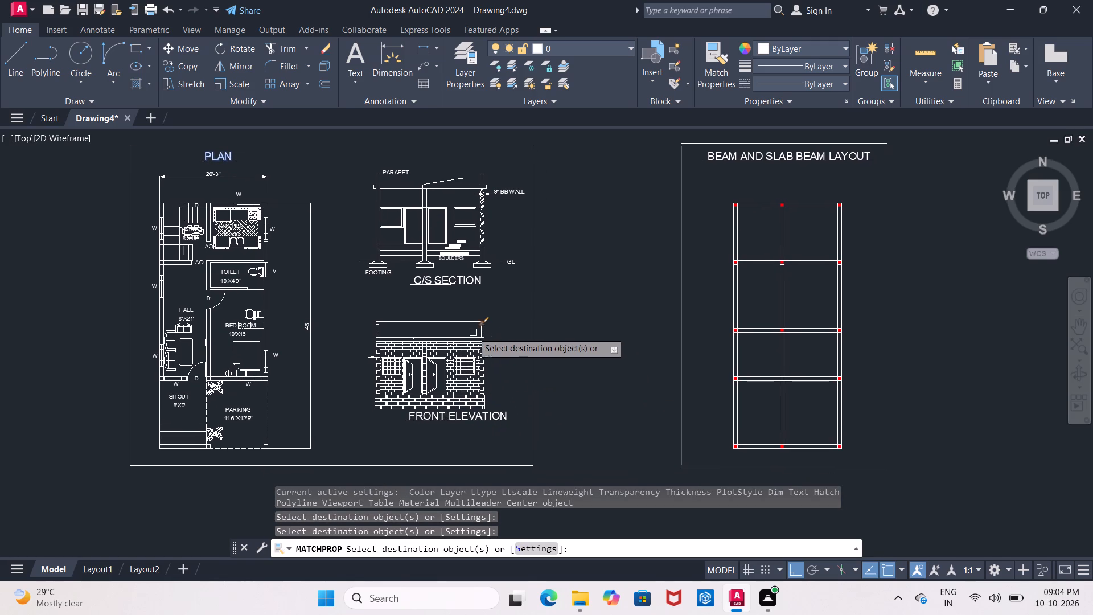
{"action": "key", "text": "Escape"}
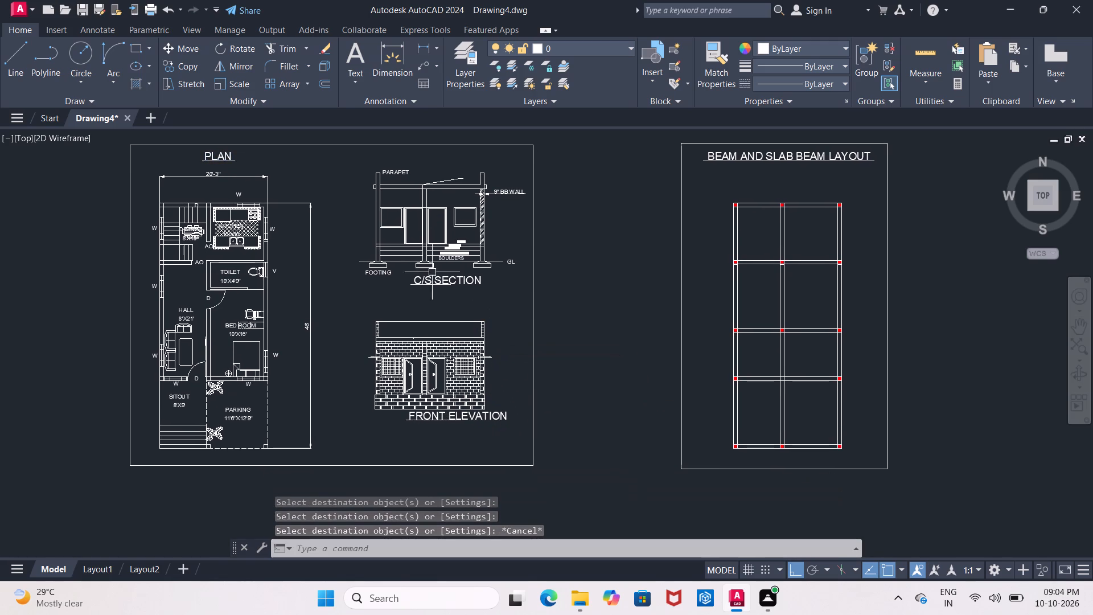
Move the C/S SECTION title together with its underline about 3'-6" left, centring it under the section drawing.
{"action": "scroll", "coordinate": [420, 305], "scroll_direction": "up", "scroll_amount": 2}
{"action": "middle_click_drag", "start_coordinate": [412, 297], "coordinate": [394, 301]}
{"action": "left_click", "coordinate": [359, 231]}
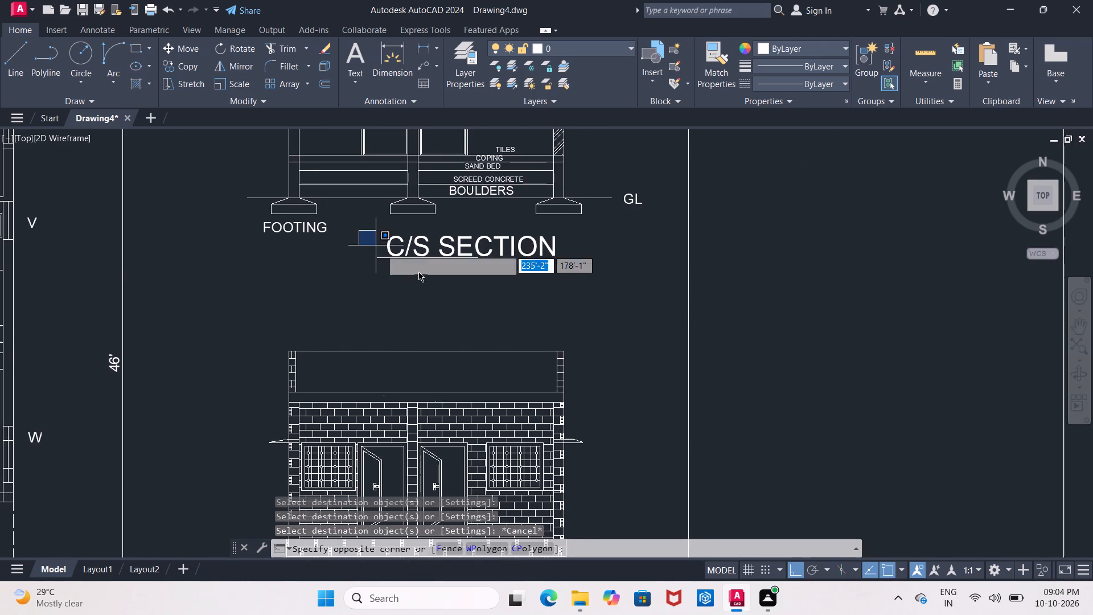
{"action": "left_click", "coordinate": [576, 295]}
{"action": "left_click", "coordinate": [188, 47]}
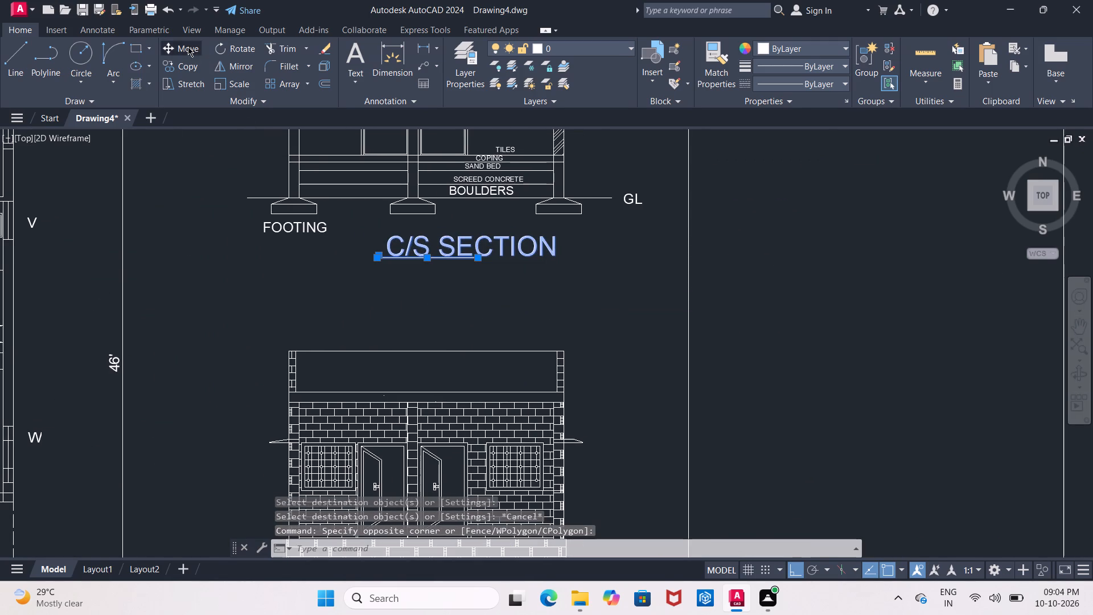
{"action": "left_click", "coordinate": [447, 242]}
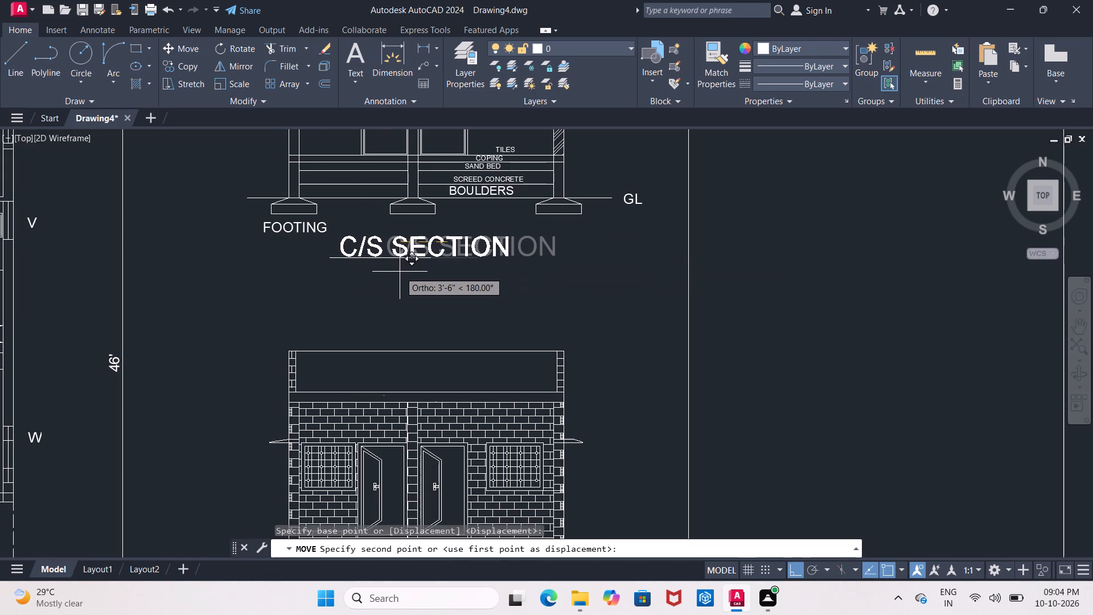
{"action": "left_click", "coordinate": [400, 272]}
{"action": "scroll", "coordinate": [405, 285], "scroll_direction": "down", "scroll_amount": 1}
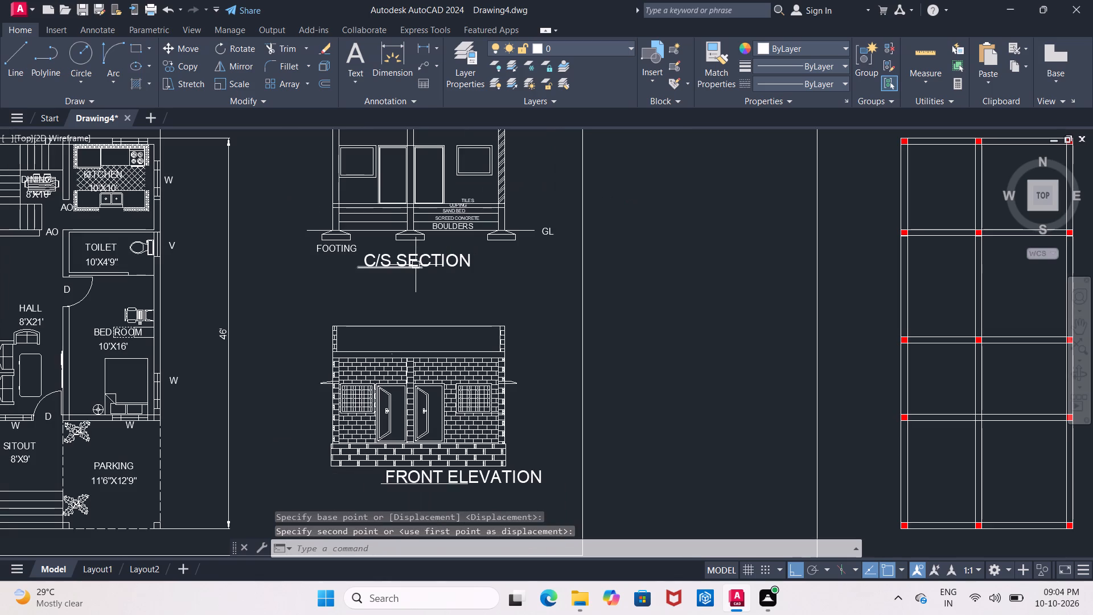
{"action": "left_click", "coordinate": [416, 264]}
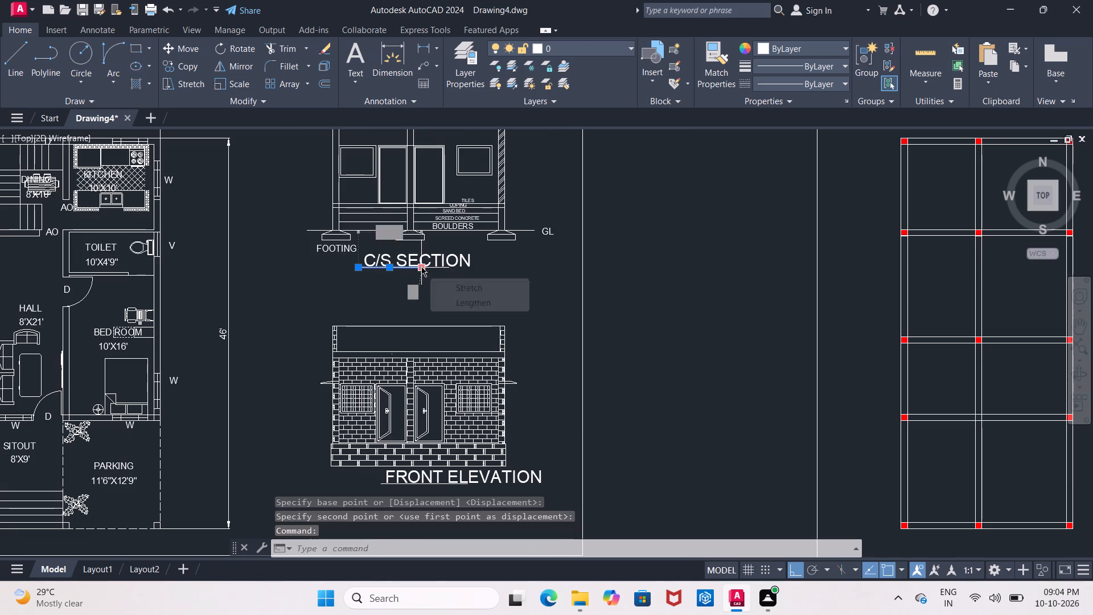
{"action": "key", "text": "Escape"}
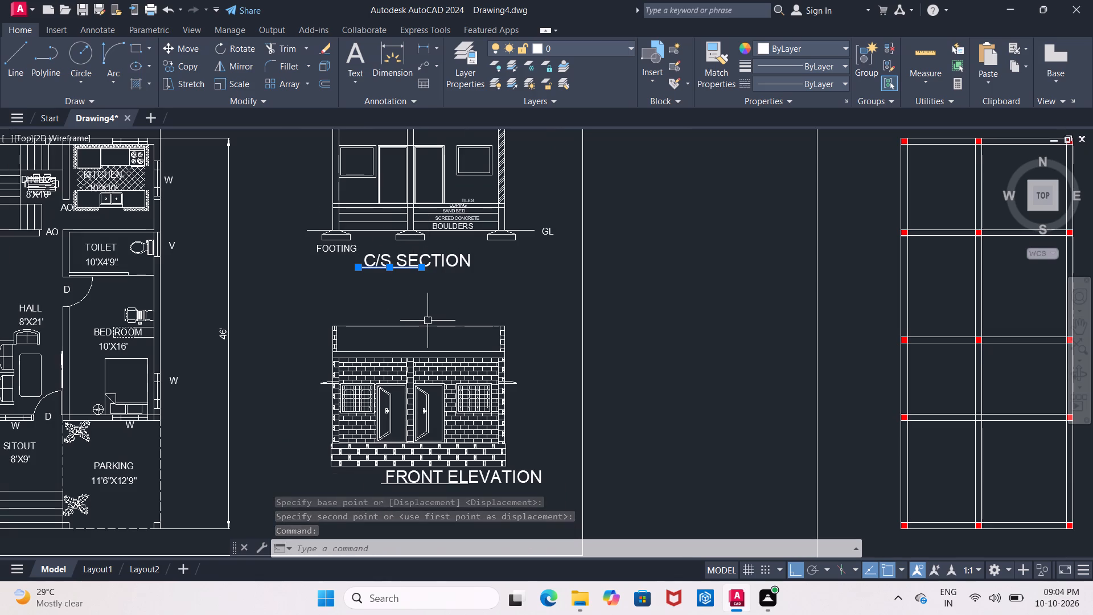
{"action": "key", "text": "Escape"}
Move only the C/S SECTION title text straight down about 2'-5", leaving its underline in place.
{"action": "left_click", "coordinate": [420, 255]}
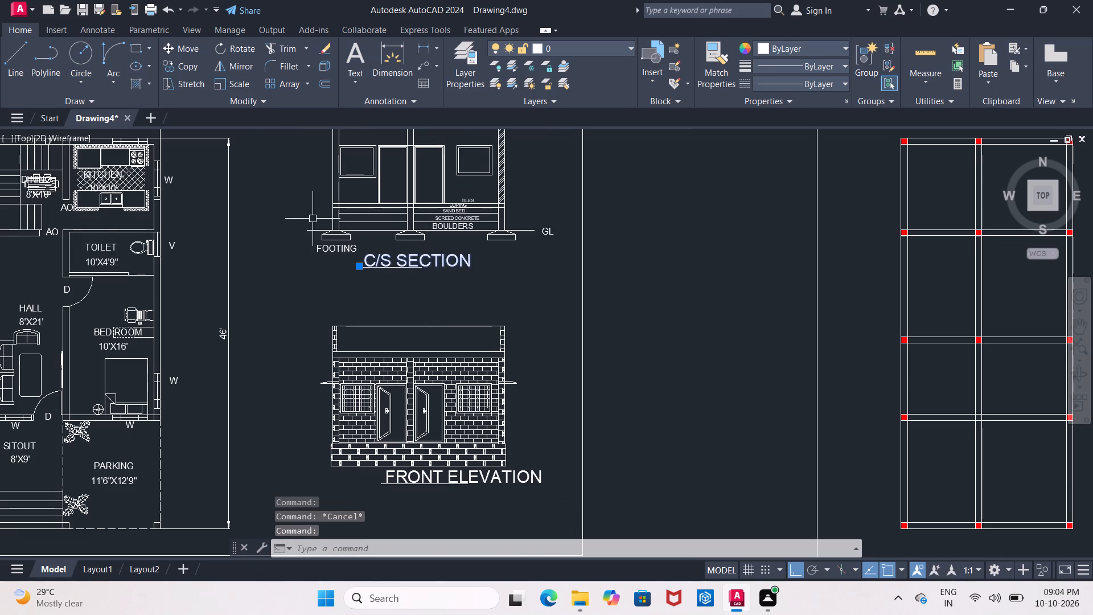
{"action": "left_click", "coordinate": [184, 50]}
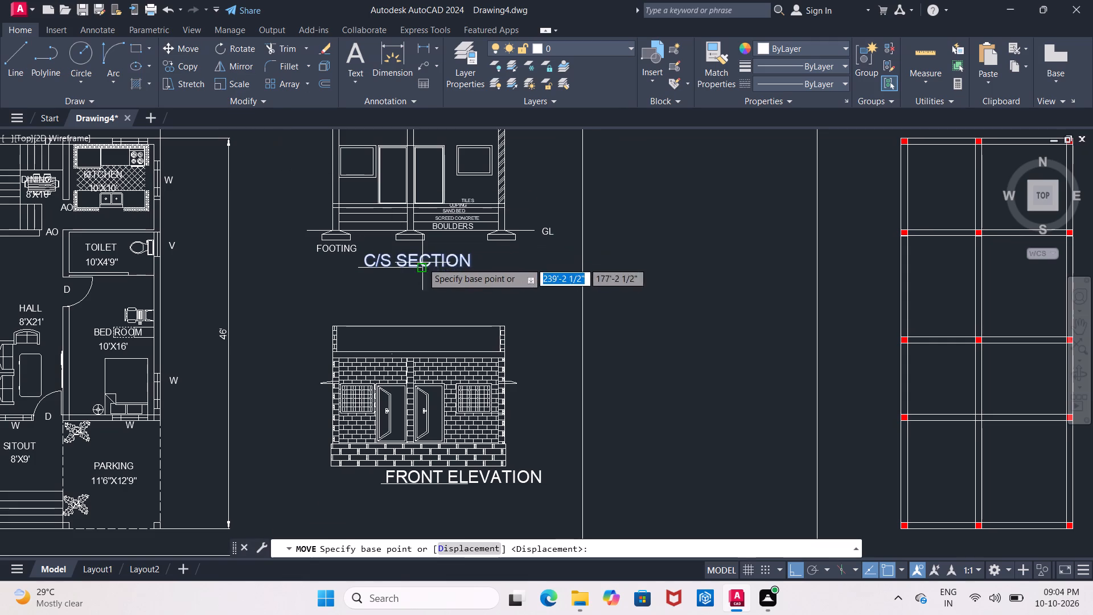
{"action": "left_click", "coordinate": [416, 258]}
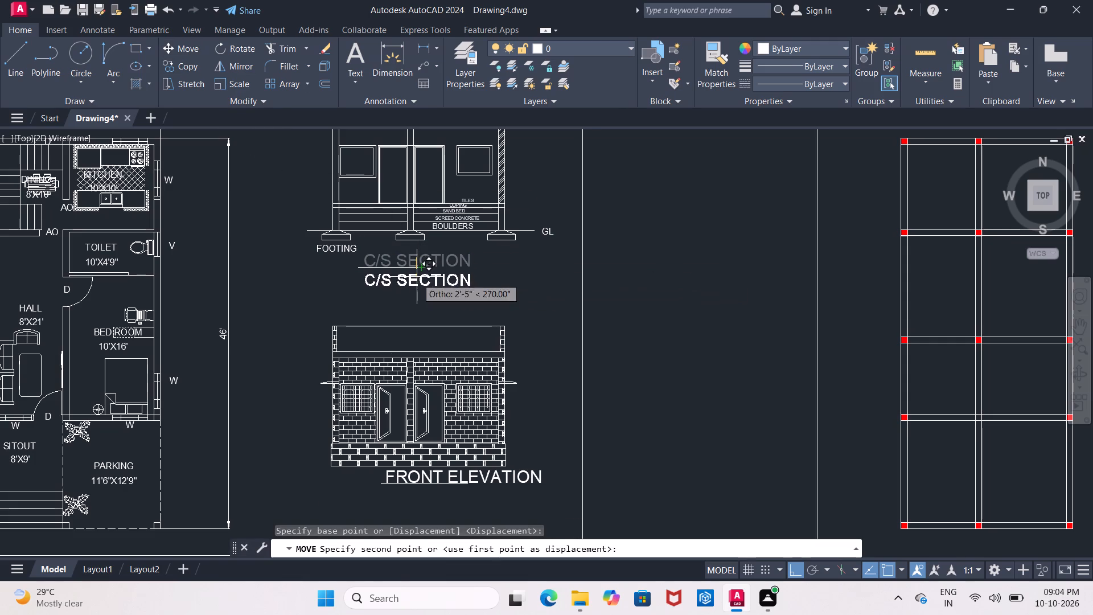
{"action": "left_click", "coordinate": [417, 278]}
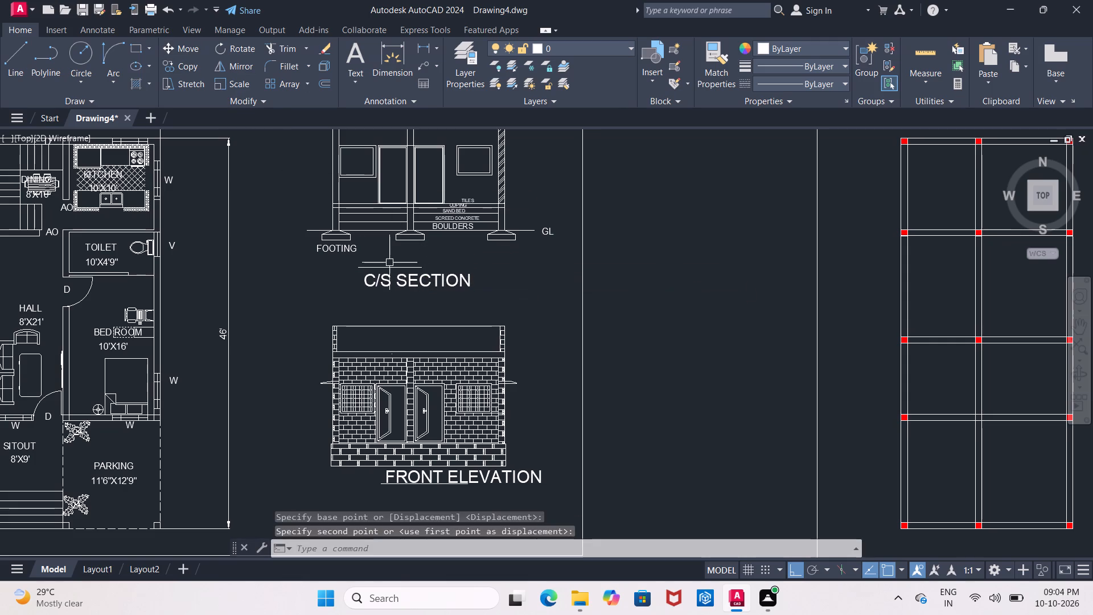
Delete the short underline left above the C/S SECTION title.
{"action": "left_click", "coordinate": [393, 269]}
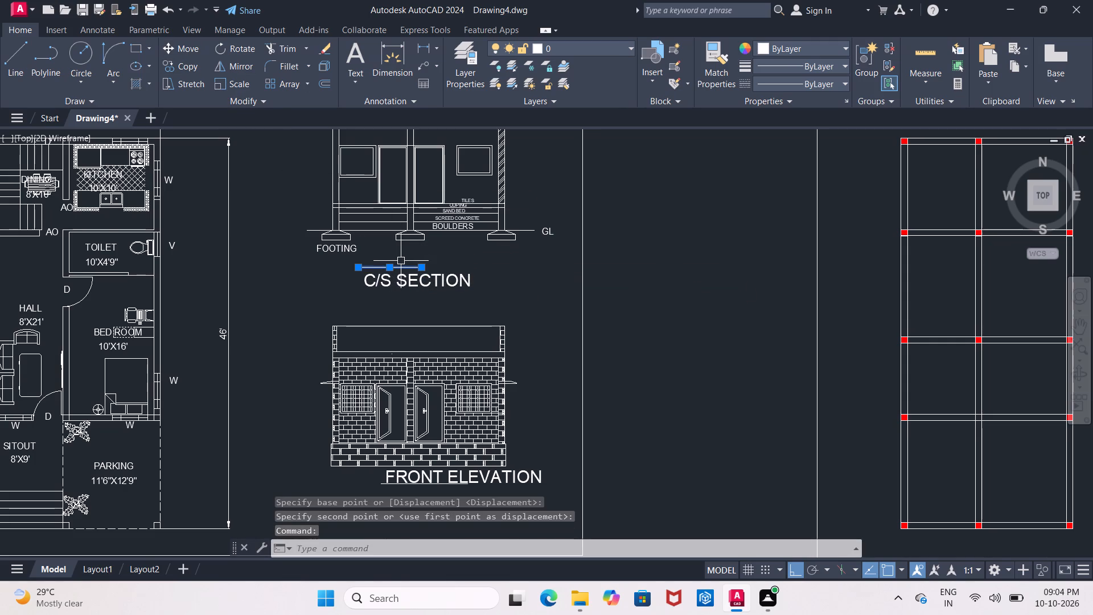
{"action": "key", "text": "Delete"}
{"action": "scroll", "coordinate": [401, 261], "scroll_direction": "down", "scroll_amount": 1}
{"action": "middle_click_drag", "start_coordinate": [395, 279], "coordinate": [381, 303]}
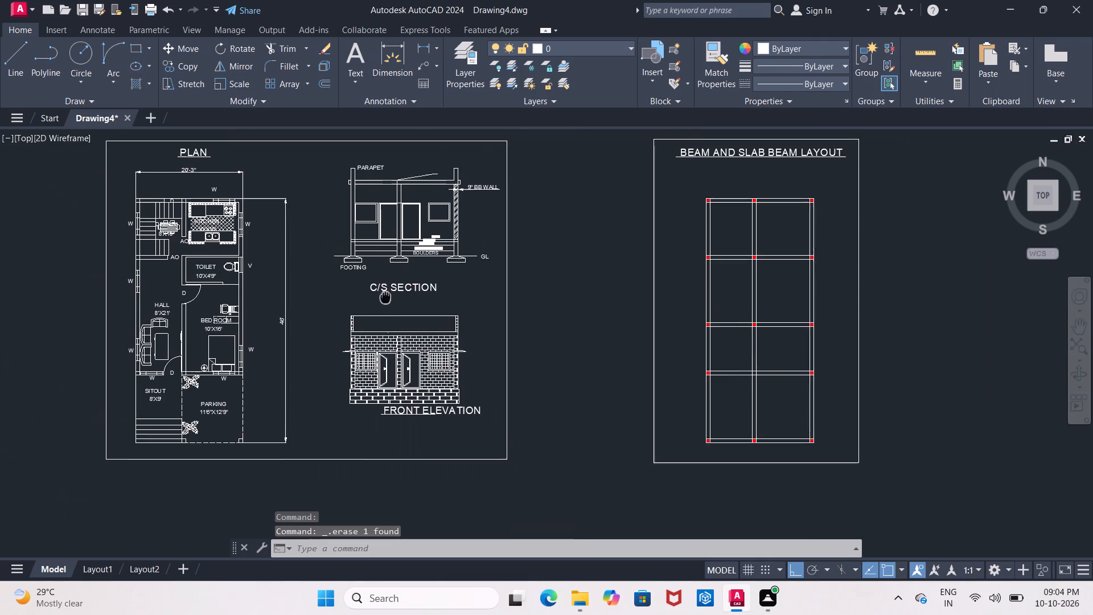
{"action": "middle_click_drag", "start_coordinate": [381, 303], "coordinate": [377, 308]}
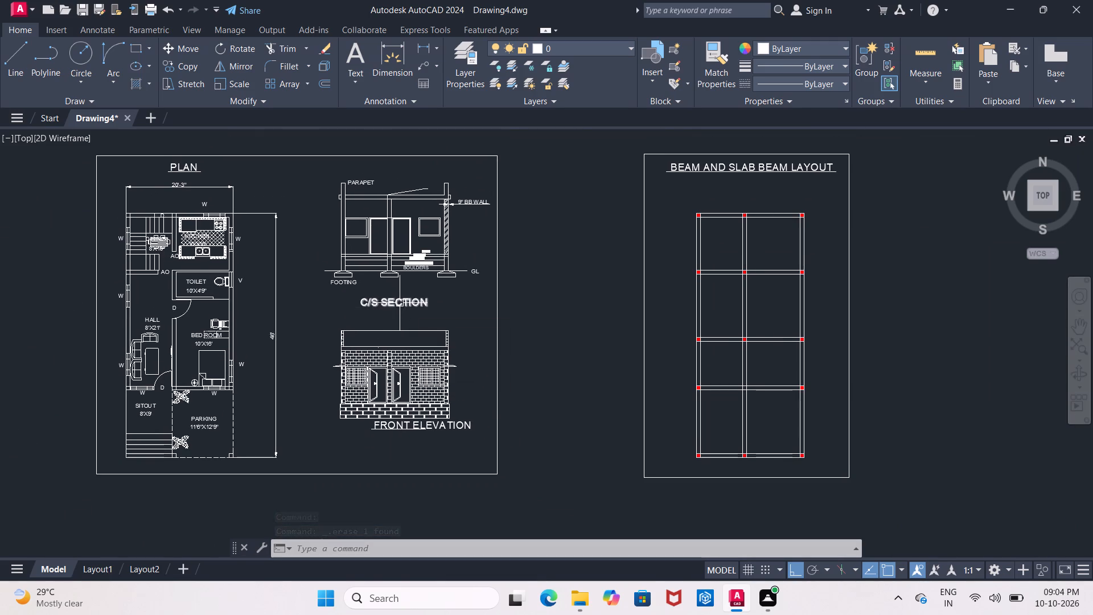
Move the C/S SECTION title from below the section drawing to the space above it, just inside the frame's upper edge.
{"action": "left_click", "coordinate": [400, 303]}
{"action": "left_click", "coordinate": [179, 48]}
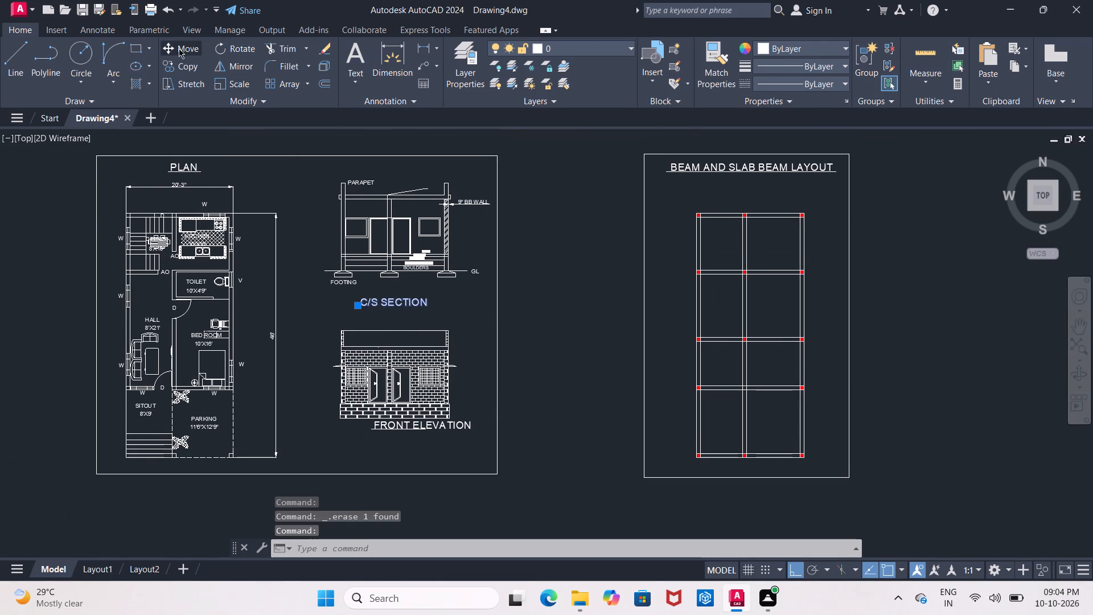
{"action": "left_click", "coordinate": [393, 303]}
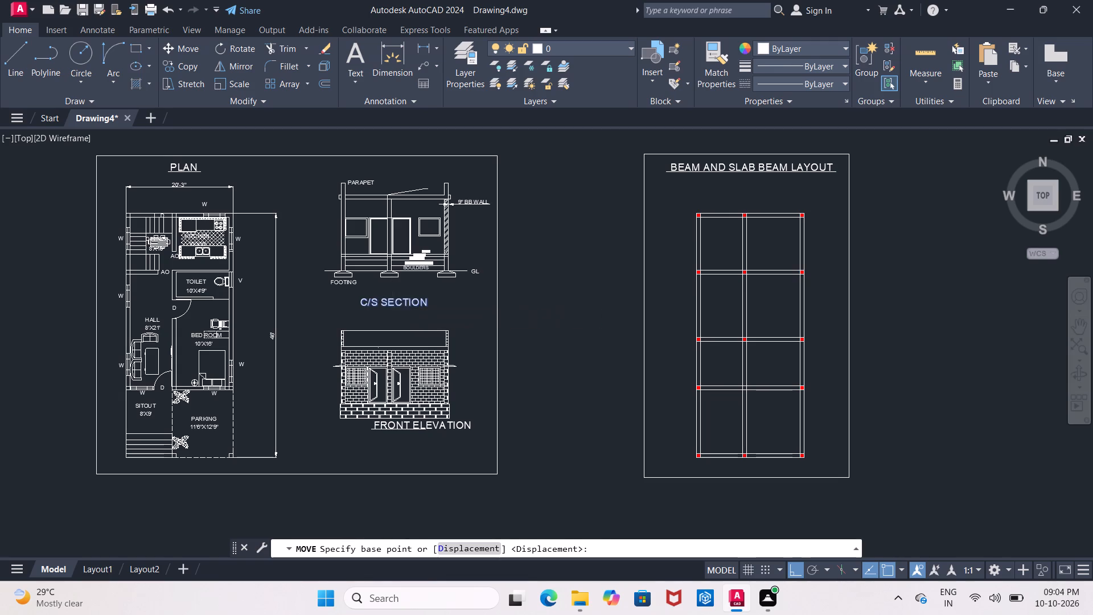
{"action": "middle_click_drag", "start_coordinate": [379, 173], "coordinate": [367, 228]}
{"action": "scroll", "coordinate": [366, 232], "scroll_direction": "up", "scroll_amount": 2}
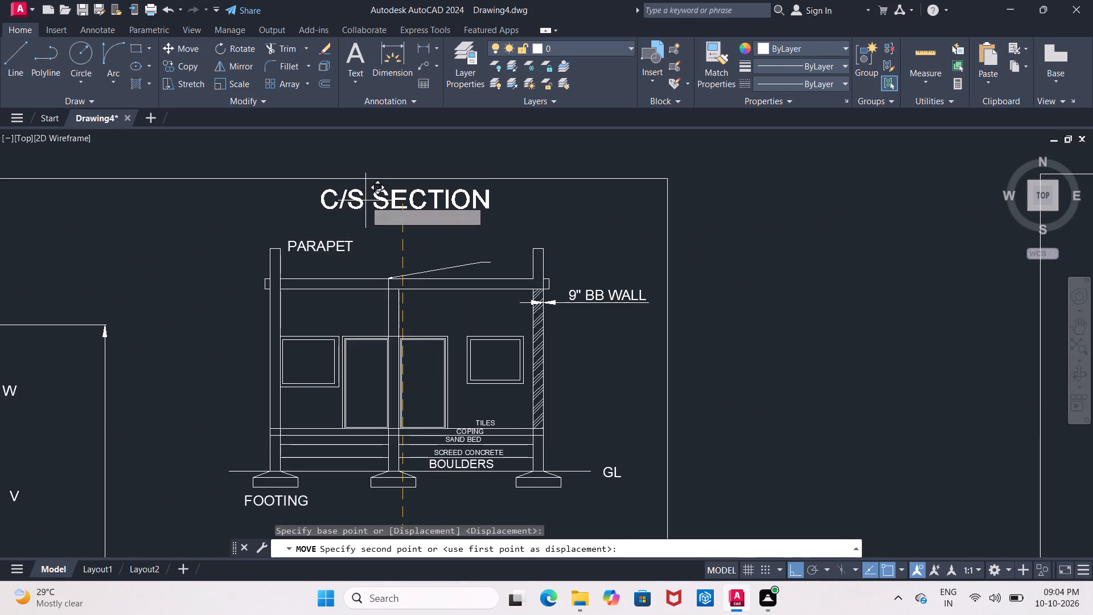
{"action": "left_click", "coordinate": [365, 205]}
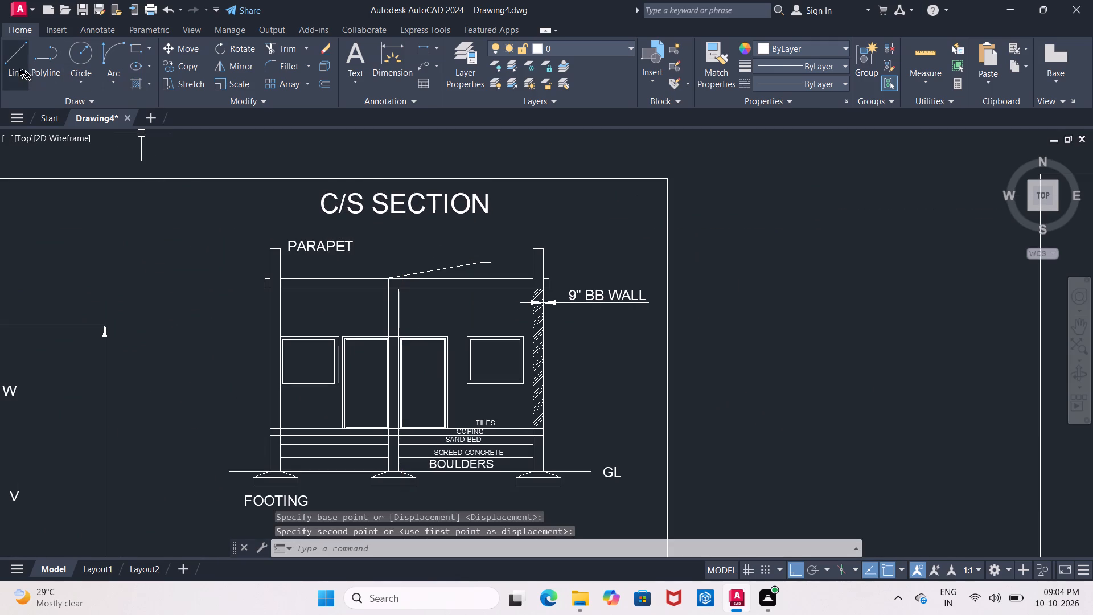
Draw a horizontal underline beneath the C/S SECTION title, extending slightly past both ends of the text.
{"action": "left_click", "coordinate": [12, 63]}
{"action": "left_click", "coordinate": [306, 216]}
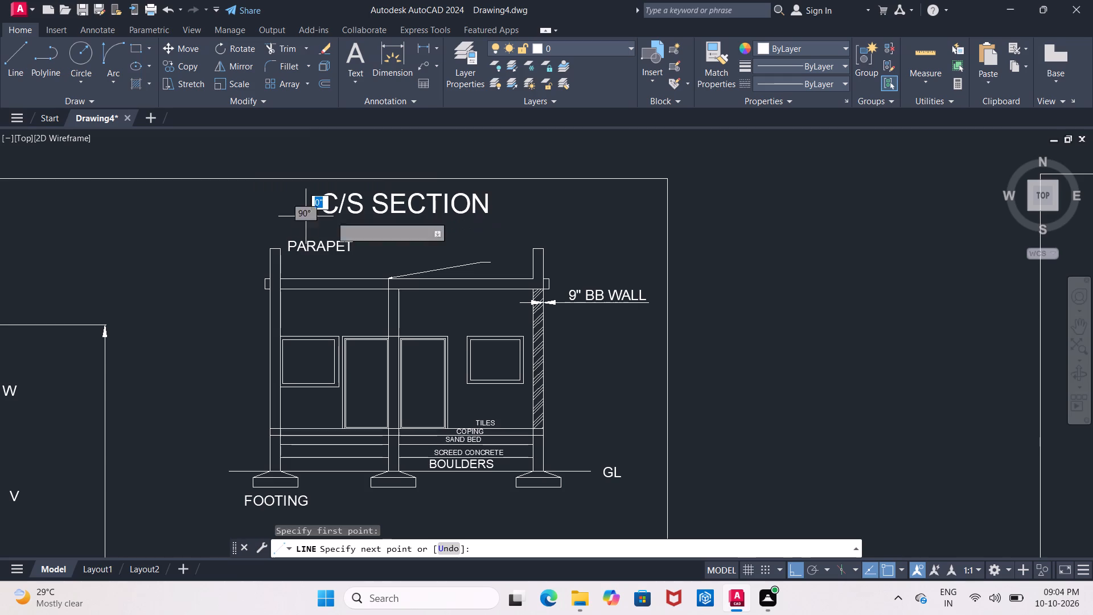
{"action": "left_click", "coordinate": [510, 219]}
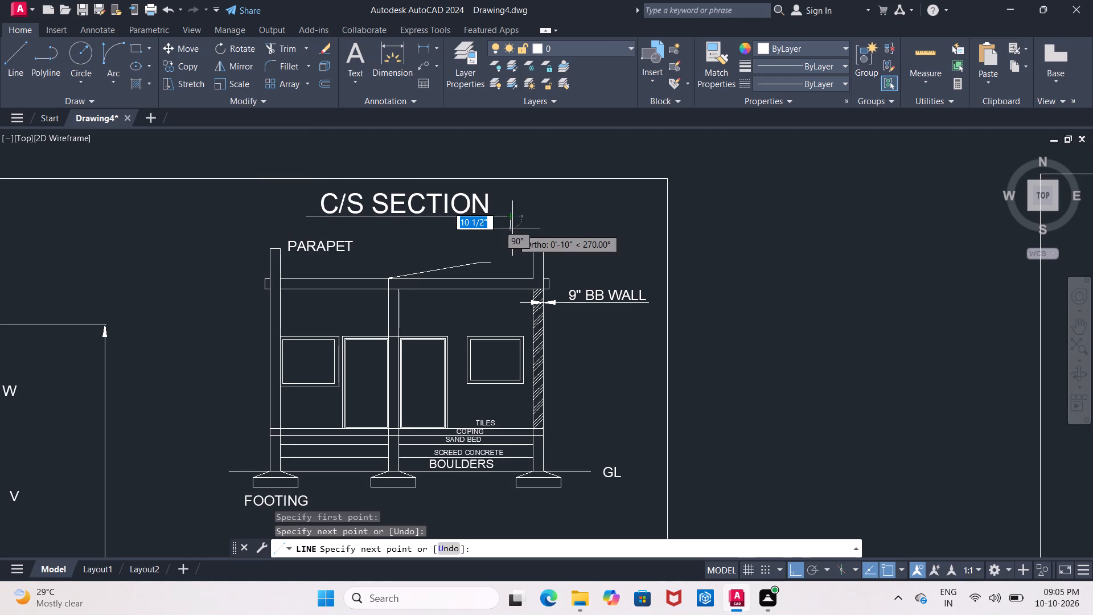
{"action": "key", "text": "Escape"}
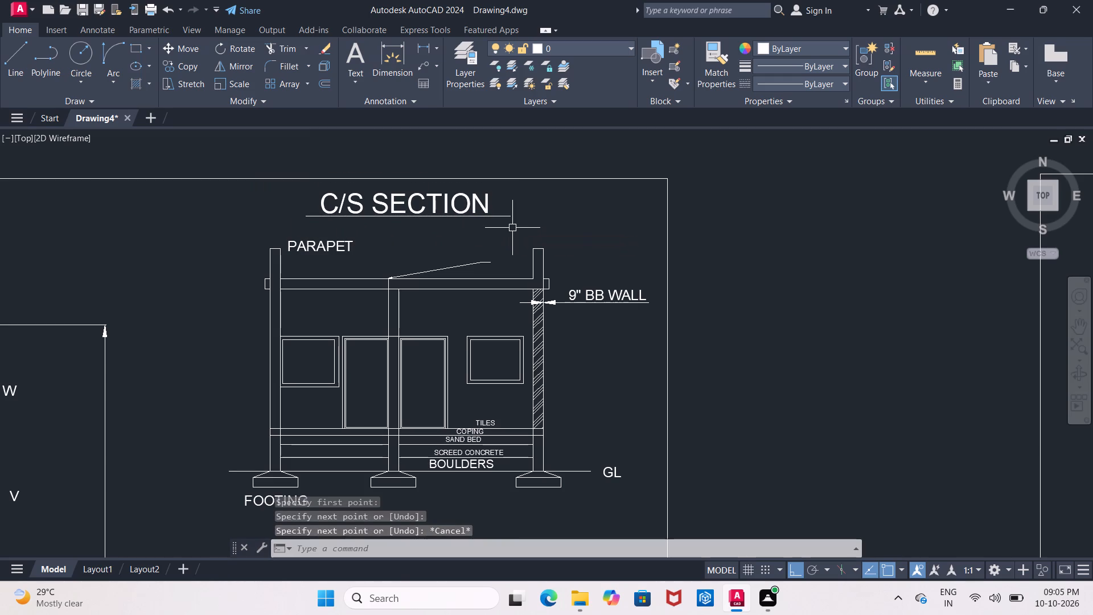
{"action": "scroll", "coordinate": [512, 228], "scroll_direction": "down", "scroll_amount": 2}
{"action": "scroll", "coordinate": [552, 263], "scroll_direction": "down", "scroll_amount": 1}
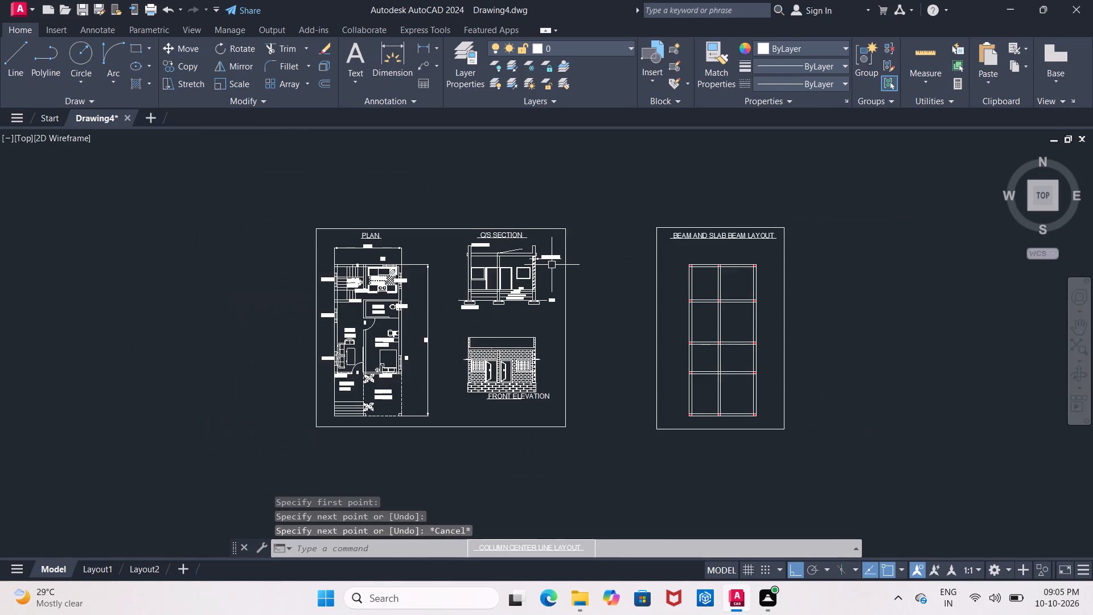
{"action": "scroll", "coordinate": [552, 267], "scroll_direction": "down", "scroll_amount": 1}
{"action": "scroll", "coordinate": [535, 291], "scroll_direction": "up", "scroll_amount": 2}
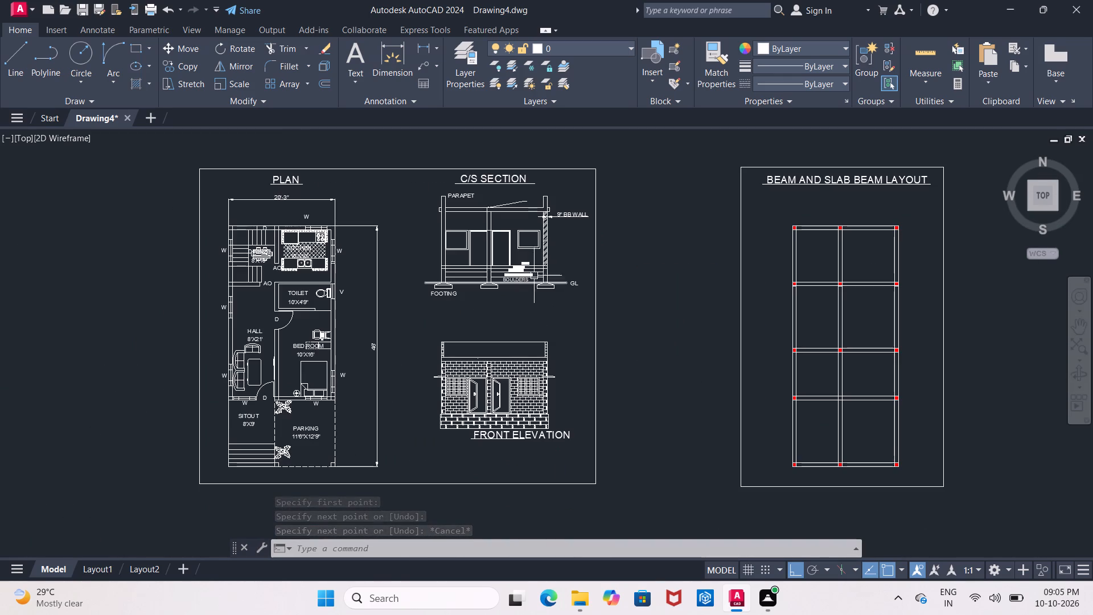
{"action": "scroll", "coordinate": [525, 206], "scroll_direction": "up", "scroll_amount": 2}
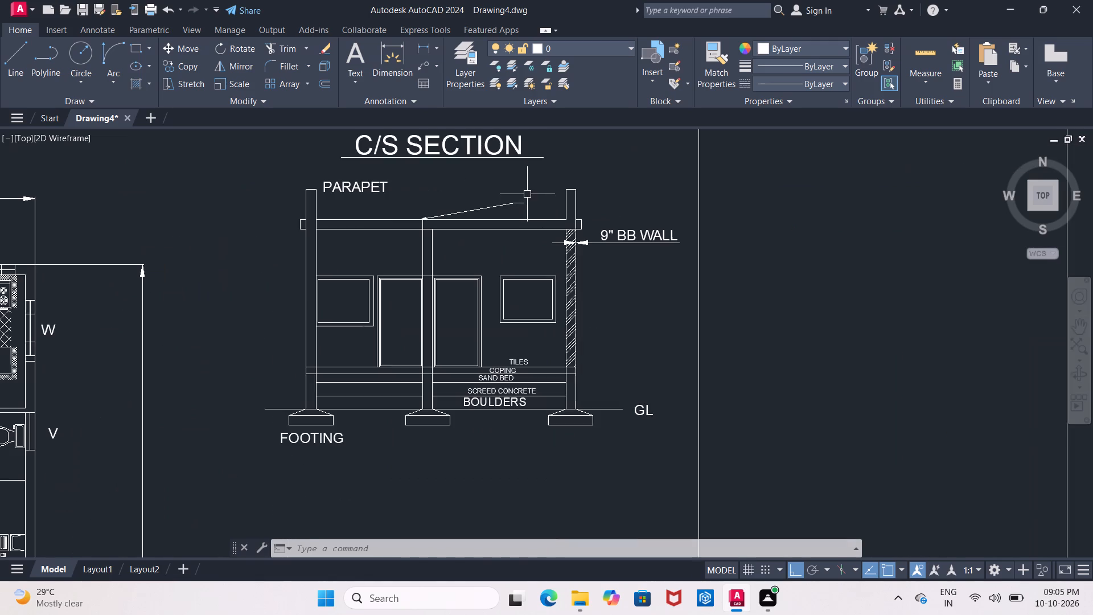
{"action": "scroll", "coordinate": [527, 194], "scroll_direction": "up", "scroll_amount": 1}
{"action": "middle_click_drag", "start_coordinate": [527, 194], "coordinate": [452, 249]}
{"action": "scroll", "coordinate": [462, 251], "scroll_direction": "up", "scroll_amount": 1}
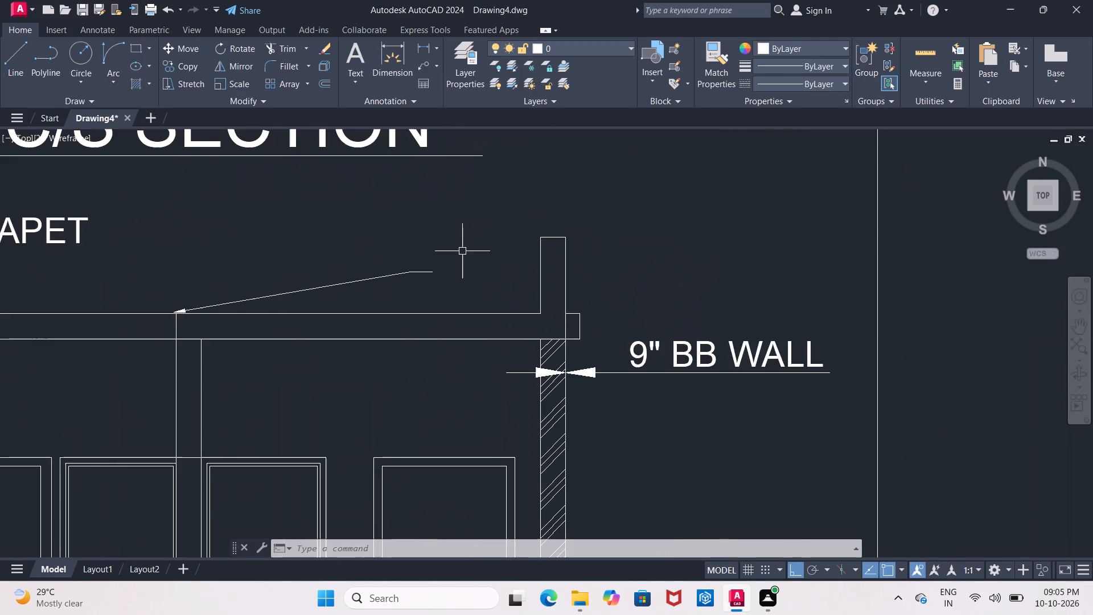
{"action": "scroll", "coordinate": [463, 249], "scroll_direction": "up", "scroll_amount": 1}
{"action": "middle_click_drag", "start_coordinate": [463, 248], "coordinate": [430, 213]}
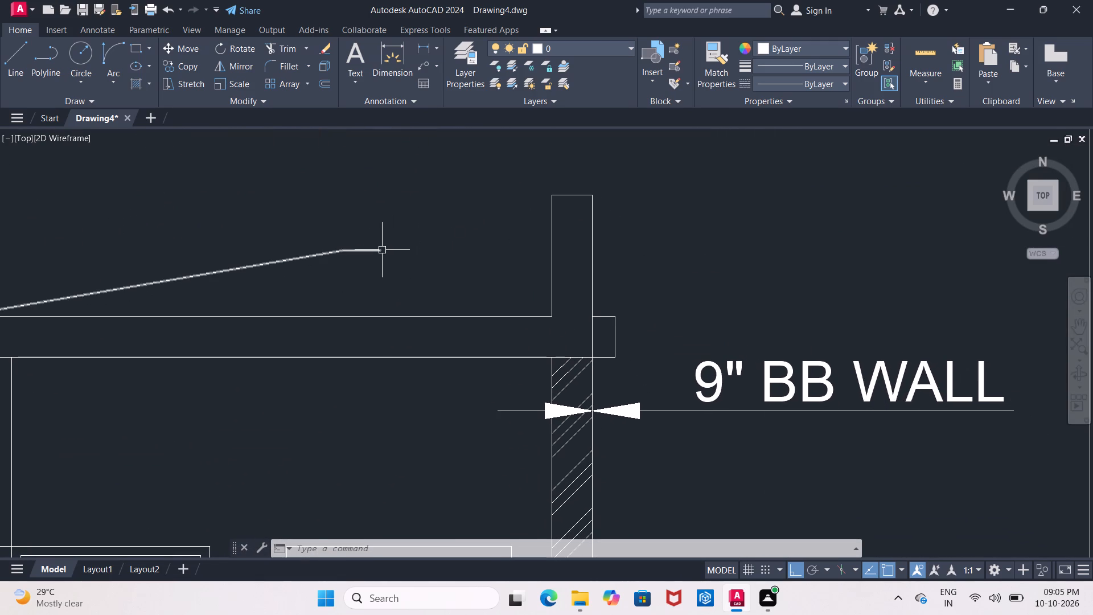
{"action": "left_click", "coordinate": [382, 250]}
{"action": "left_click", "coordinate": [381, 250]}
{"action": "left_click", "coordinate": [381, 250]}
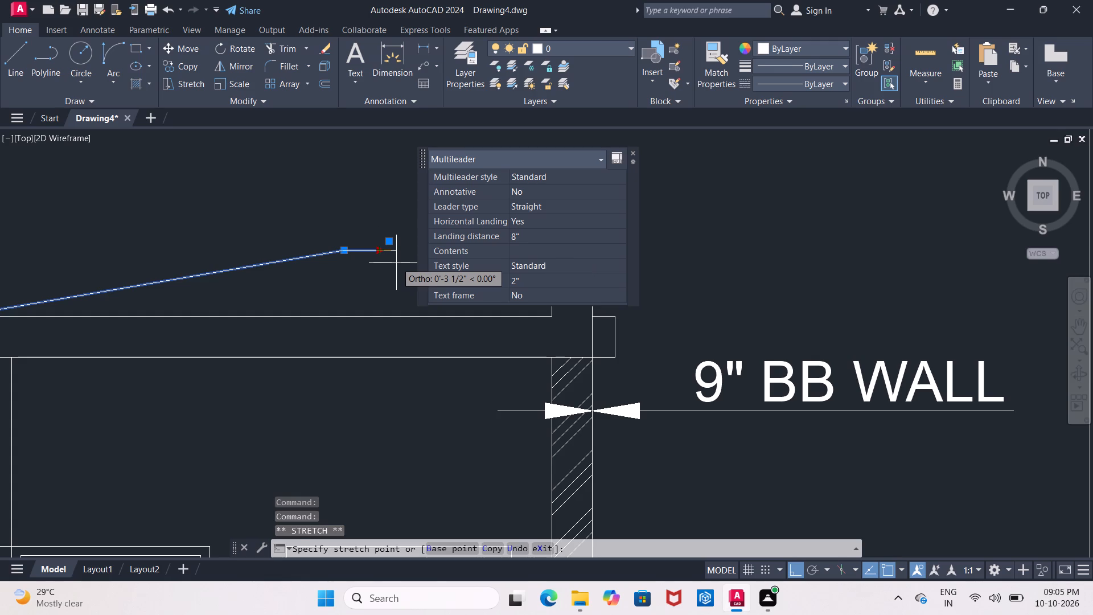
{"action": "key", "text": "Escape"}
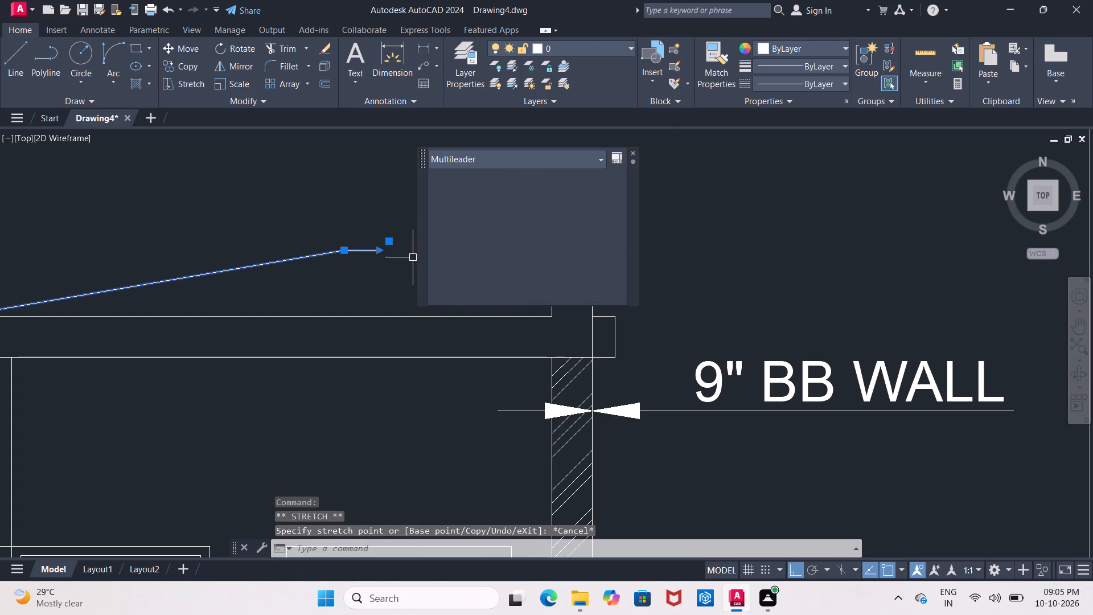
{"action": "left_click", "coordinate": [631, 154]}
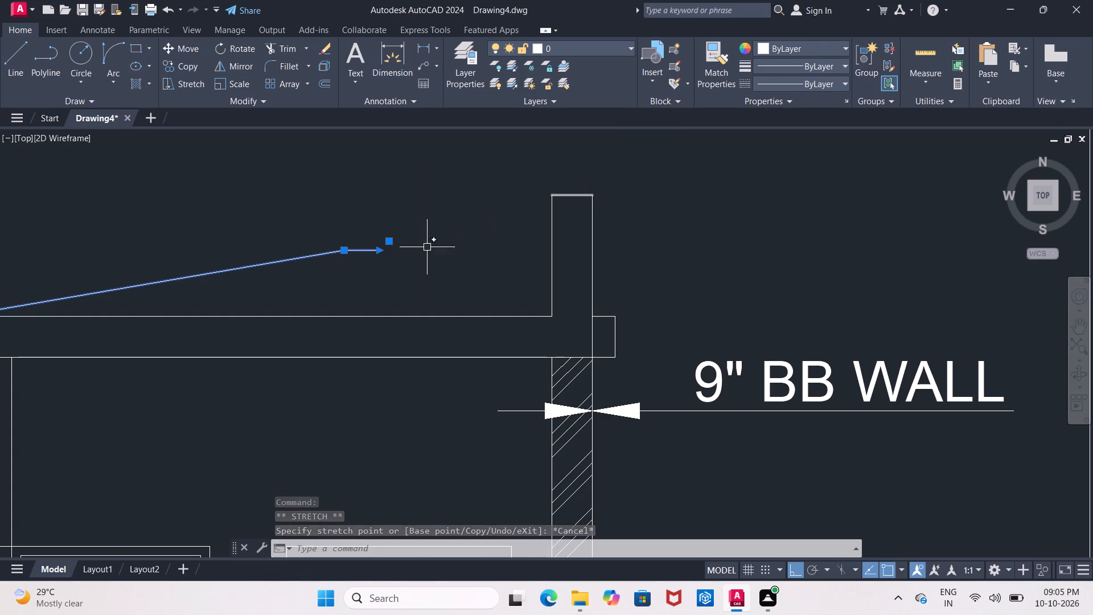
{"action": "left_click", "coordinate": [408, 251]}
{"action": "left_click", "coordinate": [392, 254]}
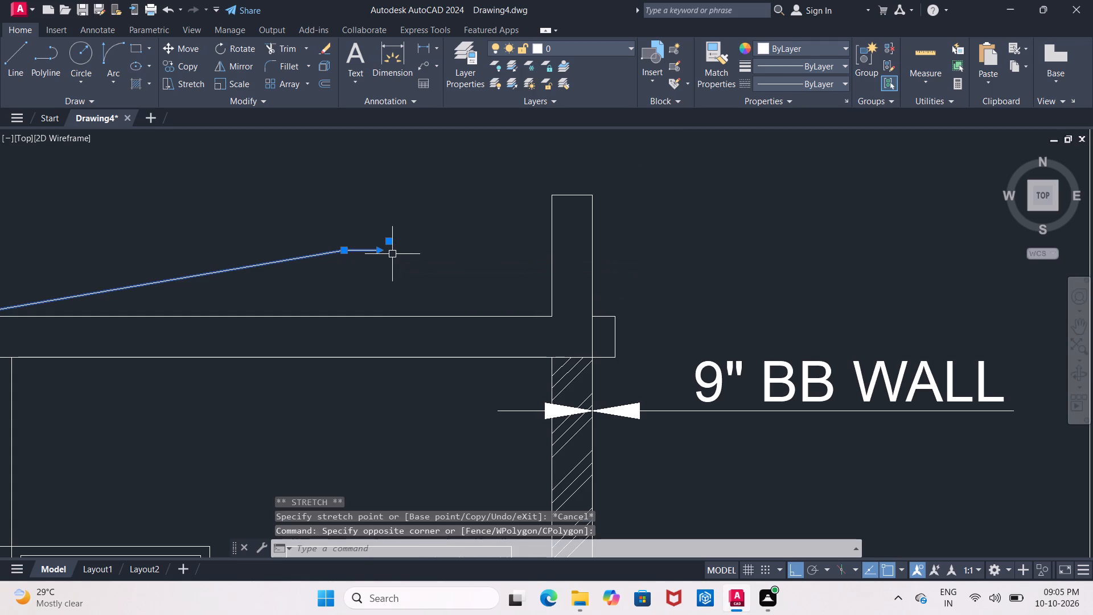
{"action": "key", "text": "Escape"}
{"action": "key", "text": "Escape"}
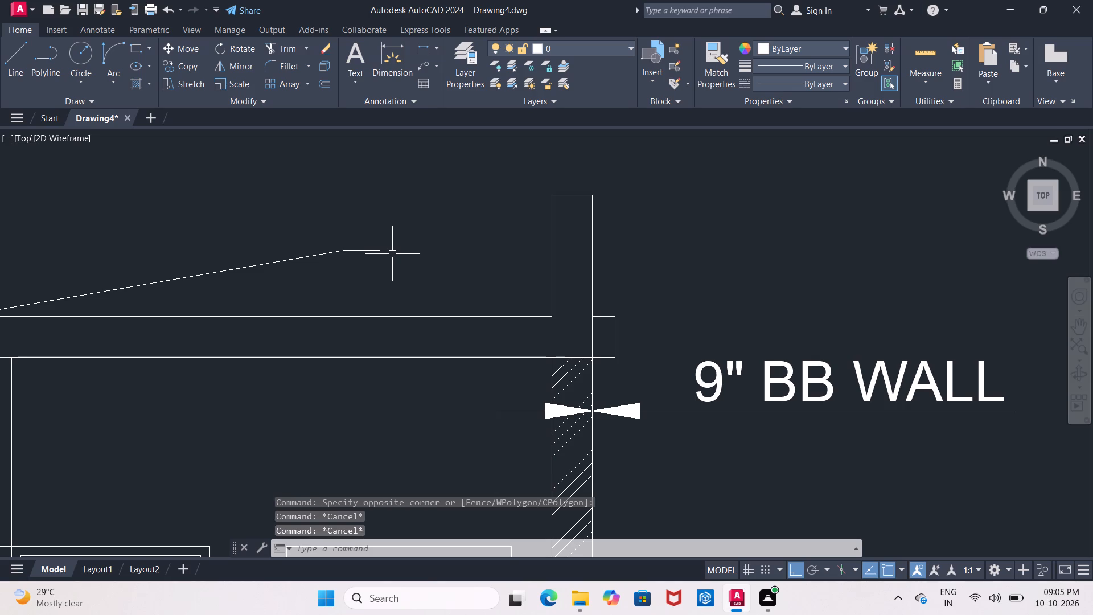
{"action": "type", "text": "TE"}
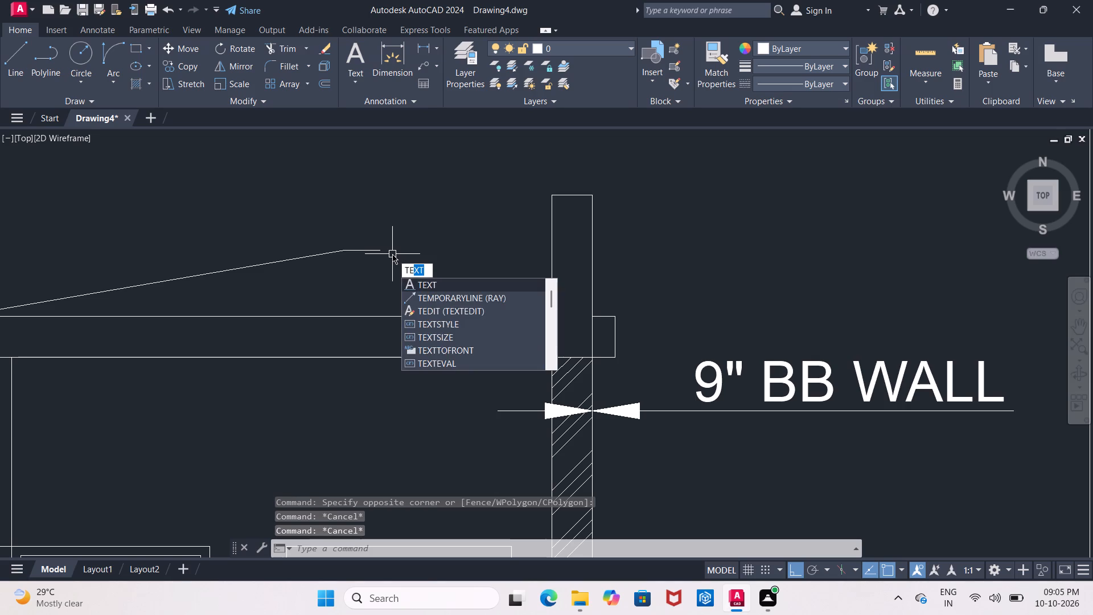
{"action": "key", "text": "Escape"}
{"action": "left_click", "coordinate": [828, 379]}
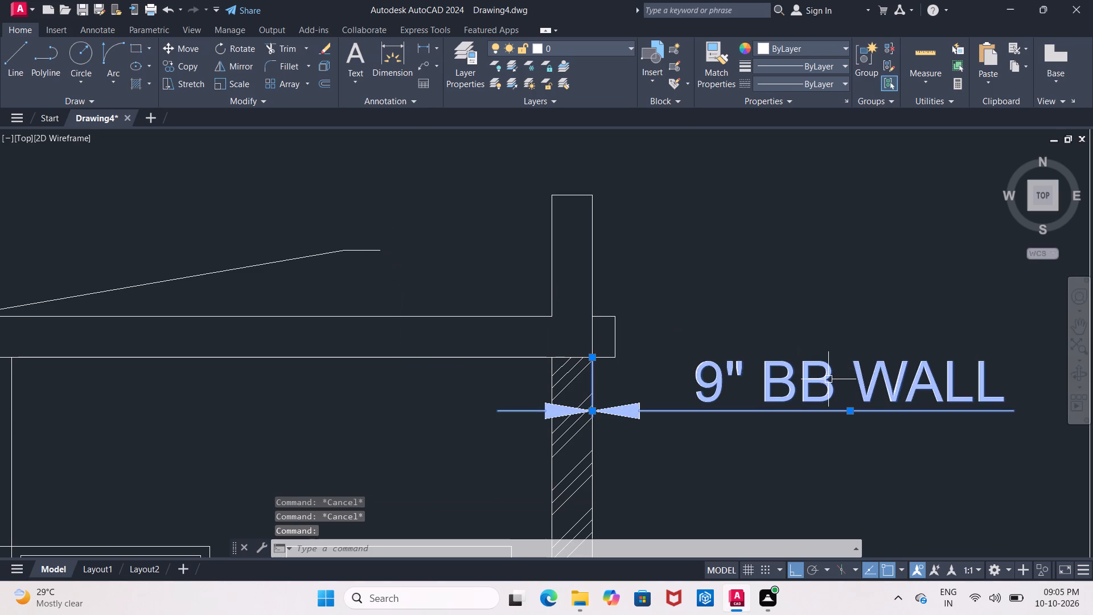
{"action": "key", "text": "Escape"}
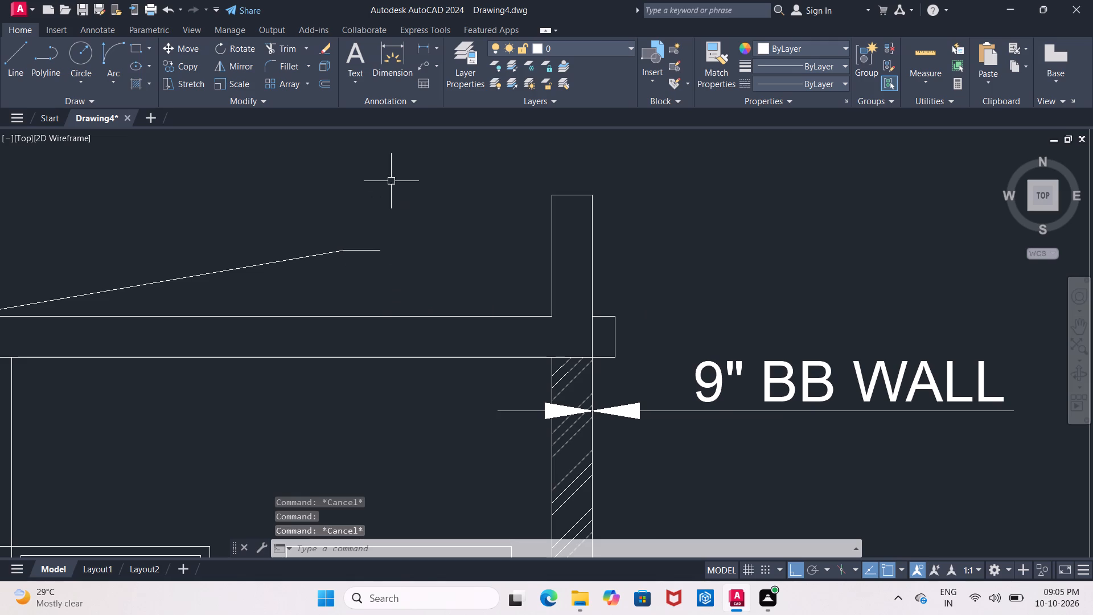
Add the multiline text 6" SLAB THICK at the end of the roof slab leader, widening its text box to keep it on one line.
{"action": "left_click", "coordinate": [362, 58]}
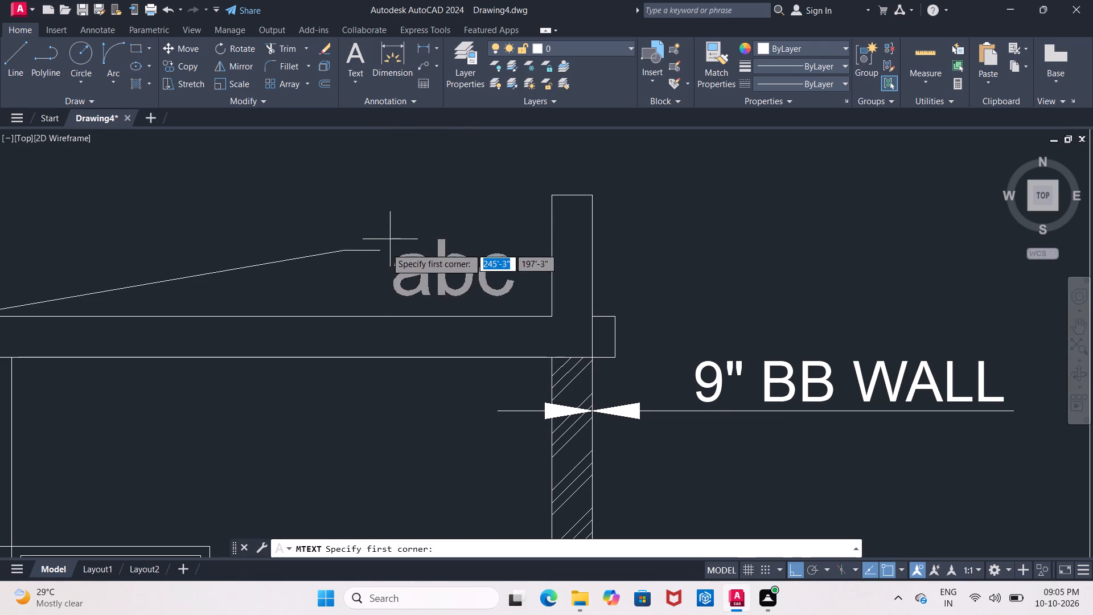
{"action": "left_click", "coordinate": [384, 252]}
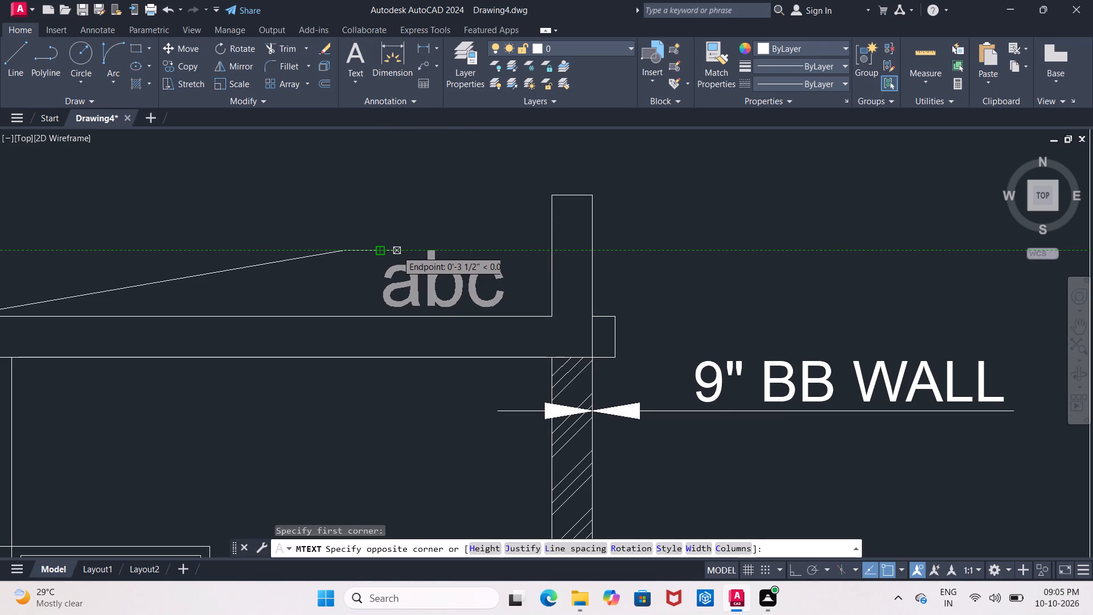
{"action": "double_click", "coordinate": [397, 251]}
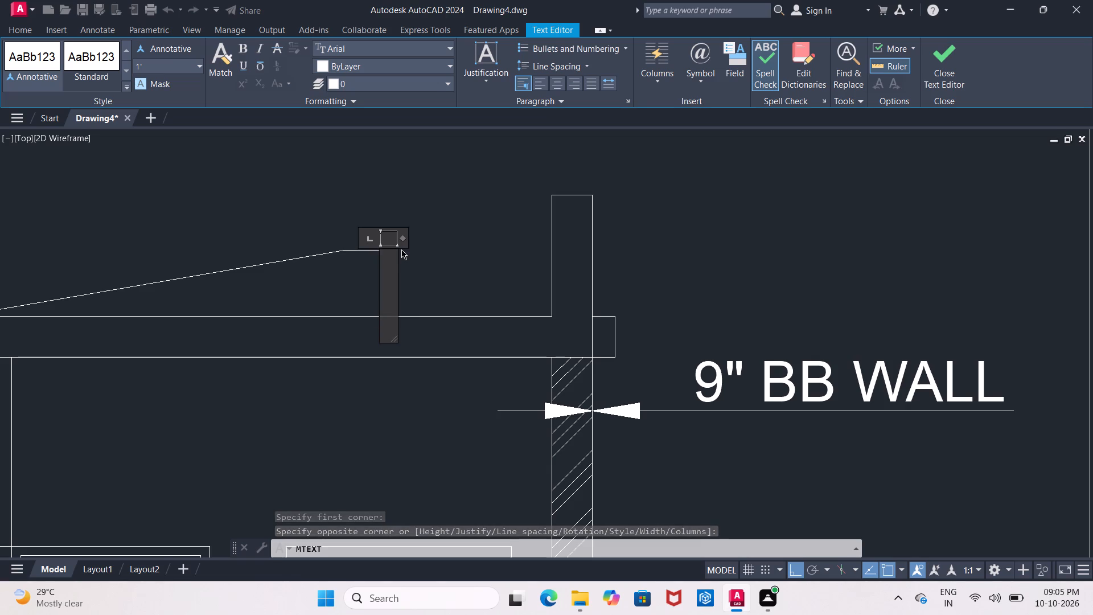
{"action": "key", "text": "6"}
{"action": "key", "text": "shift+quotedbl"}
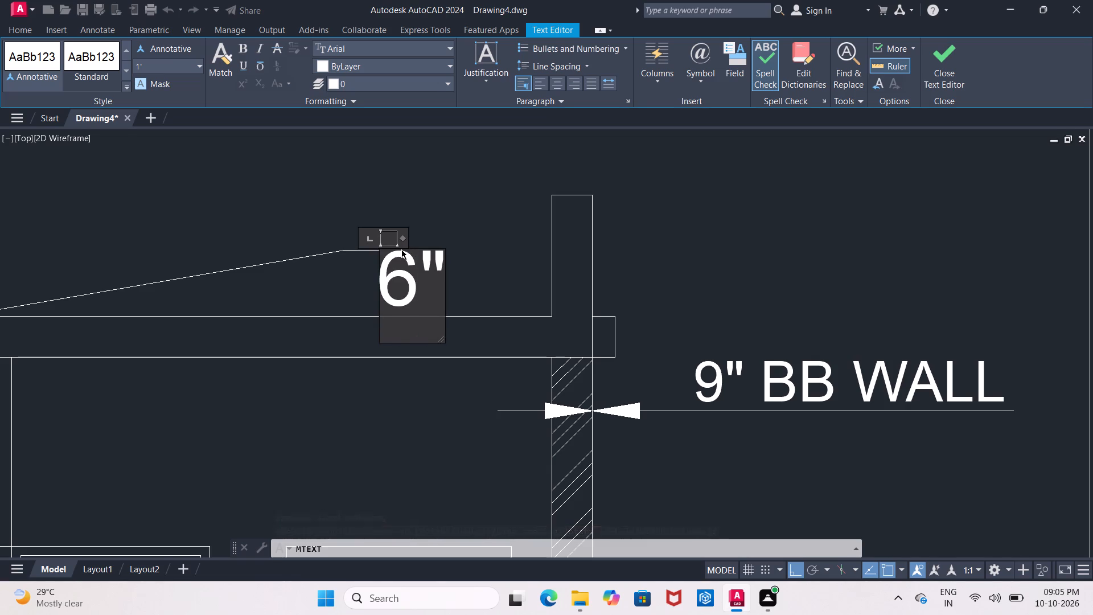
{"action": "key", "text": "space"}
{"action": "type", "text": "SLAB THIV"}
{"action": "key", "text": "BackSpace"}
{"action": "key", "text": "c"}
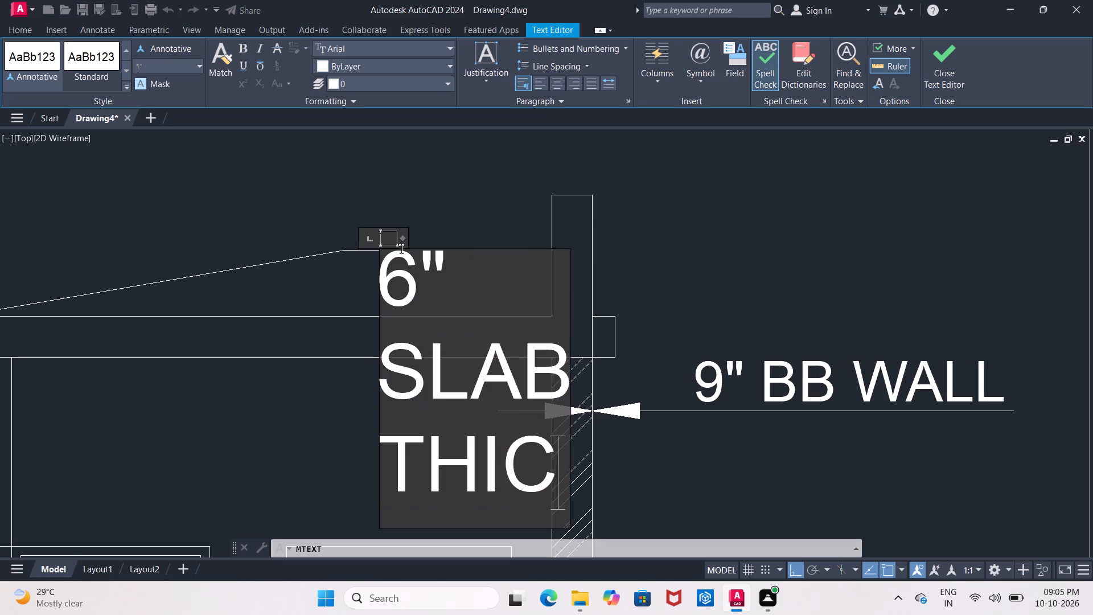
{"action": "key", "text": "k"}
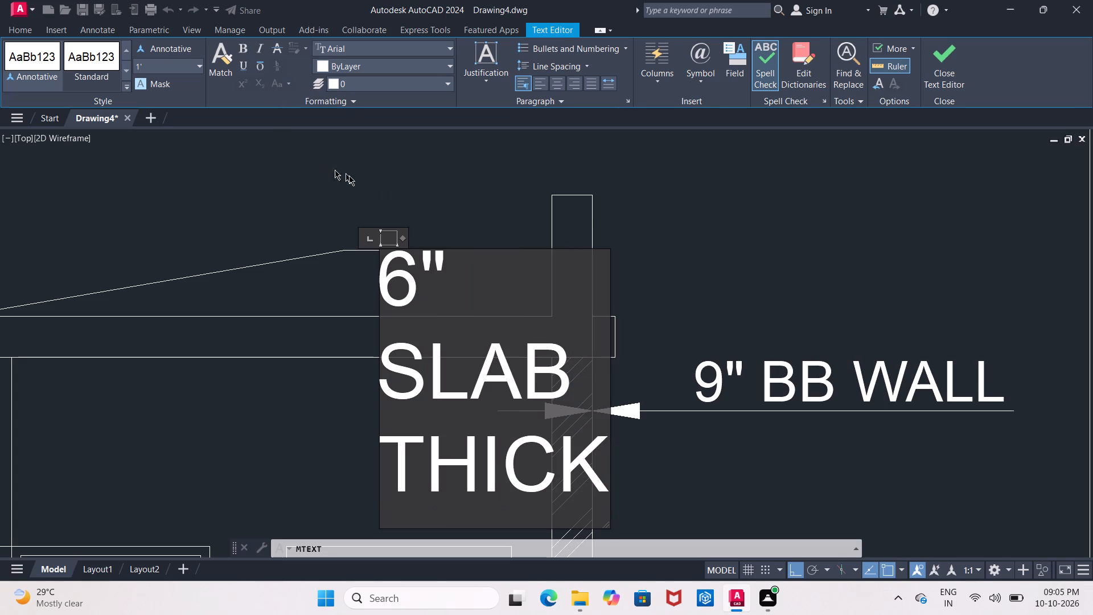
{"action": "left_click", "coordinate": [402, 239]}
{"action": "left_click_drag", "start_coordinate": [437, 236], "coordinate": [638, 230]}
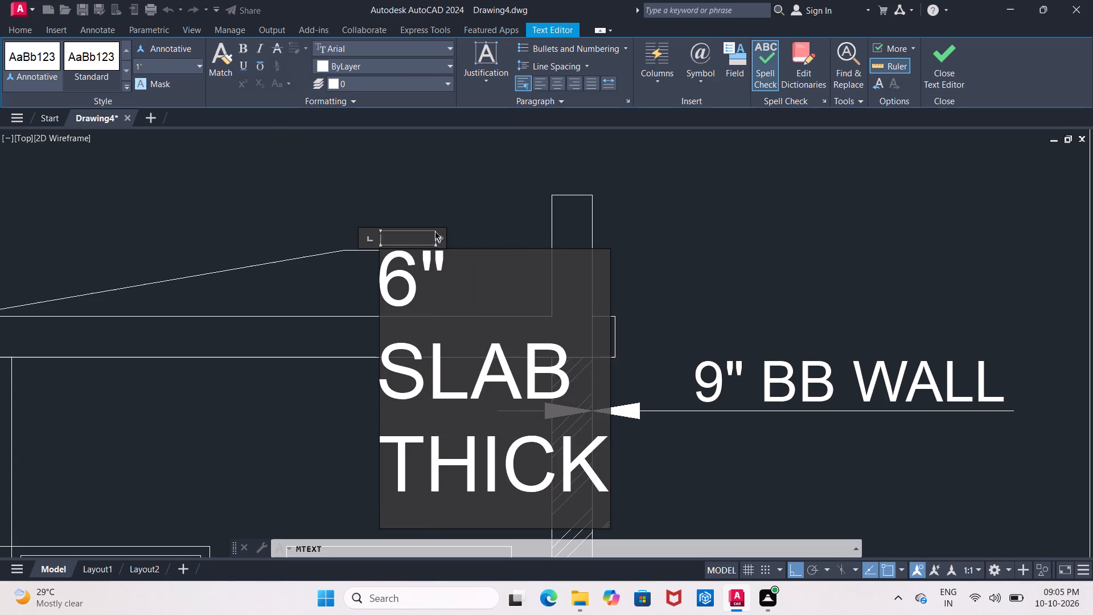
{"action": "left_click_drag", "start_coordinate": [441, 237], "coordinate": [525, 236]}
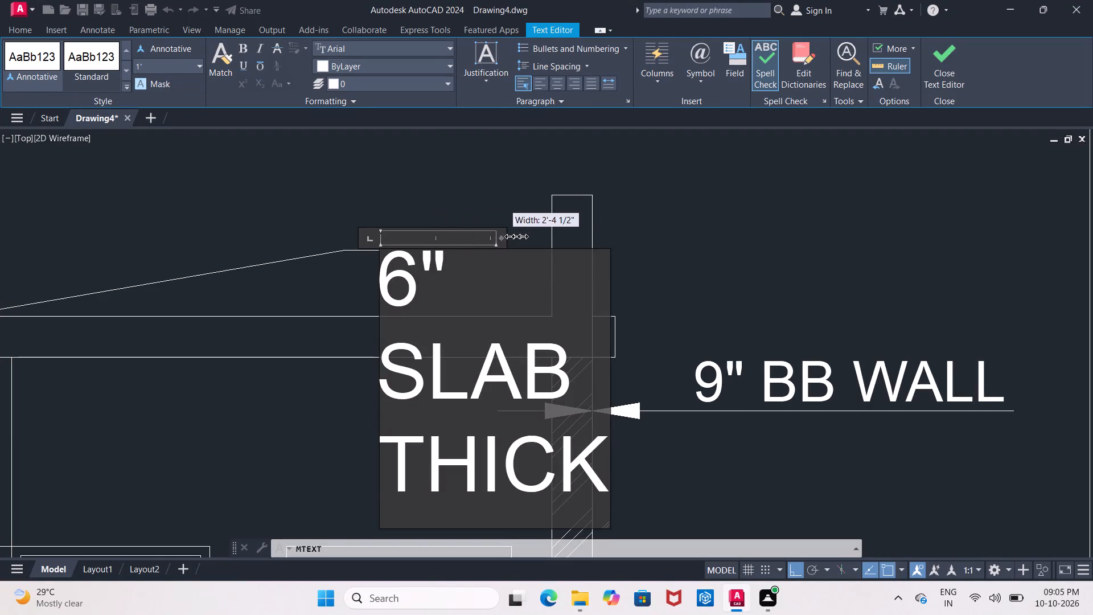
{"action": "left_click_drag", "start_coordinate": [525, 236], "coordinate": [930, 215]}
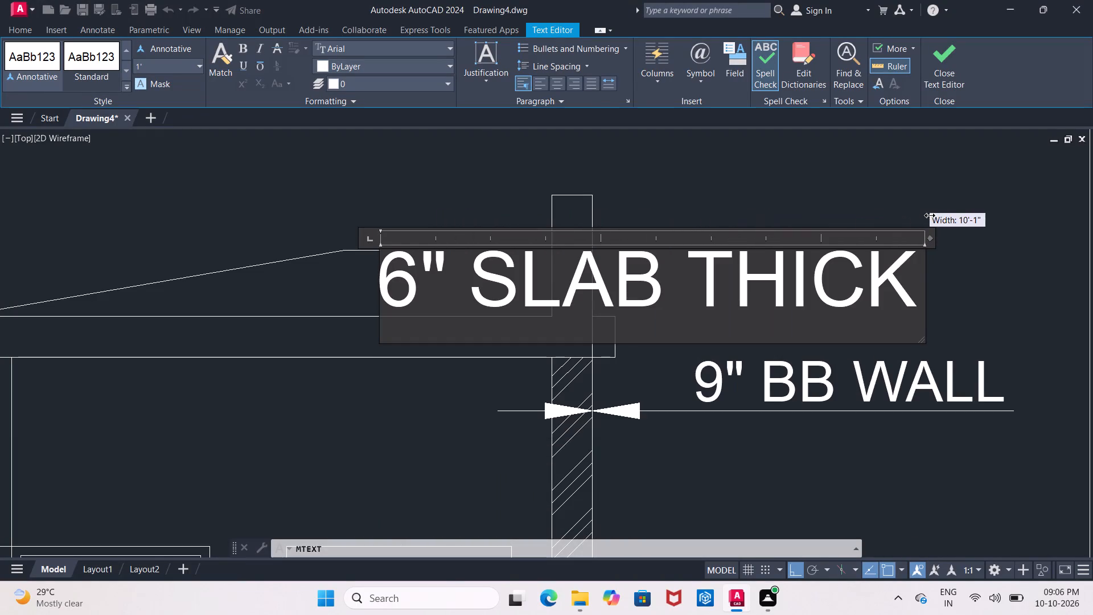
{"action": "left_click_drag", "start_coordinate": [930, 215], "coordinate": [943, 213]}
{"action": "middle_click_drag", "start_coordinate": [897, 190], "coordinate": [691, 186]}
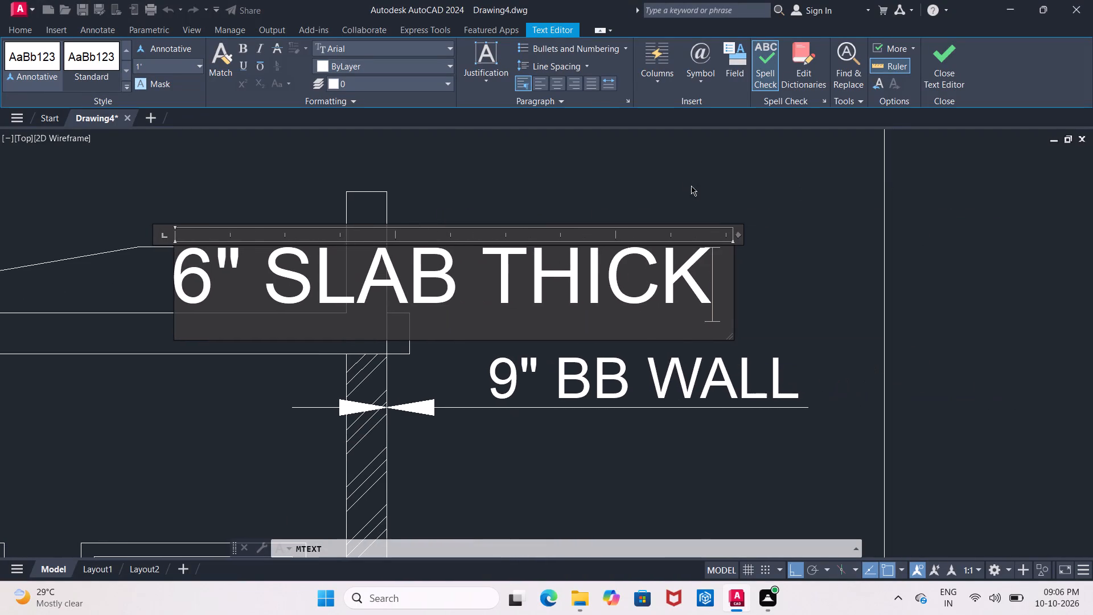
{"action": "left_click", "coordinate": [937, 76]}
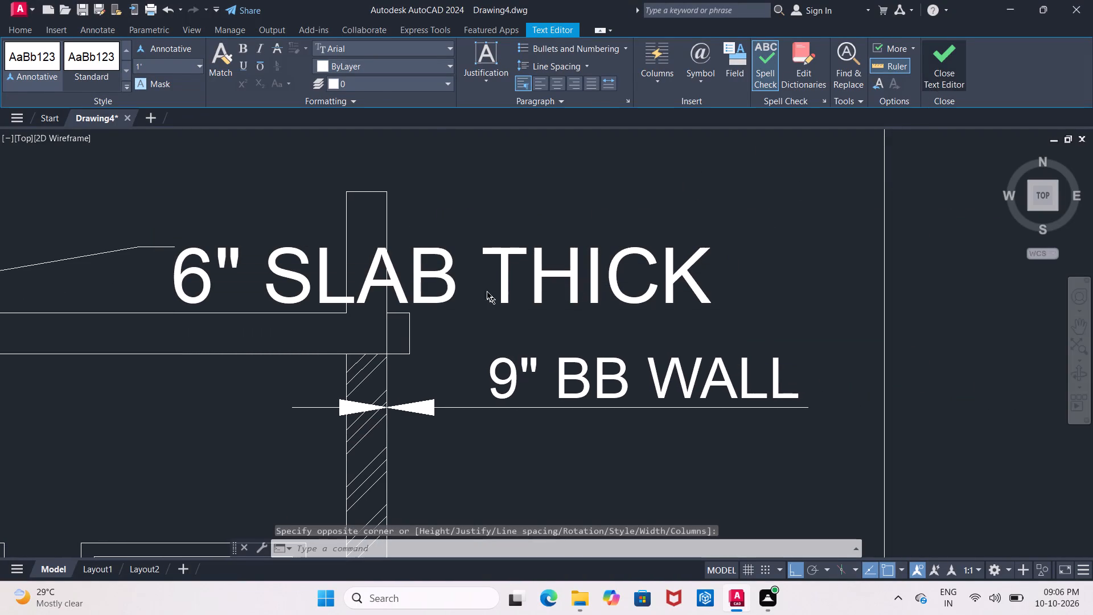
Scale the 6" SLAB THICK label down to roughly a third of its size, smaller than the 9" BB WALL label.
{"action": "middle_click_drag", "start_coordinate": [511, 237], "coordinate": [564, 228]}
{"action": "left_click", "coordinate": [495, 256]}
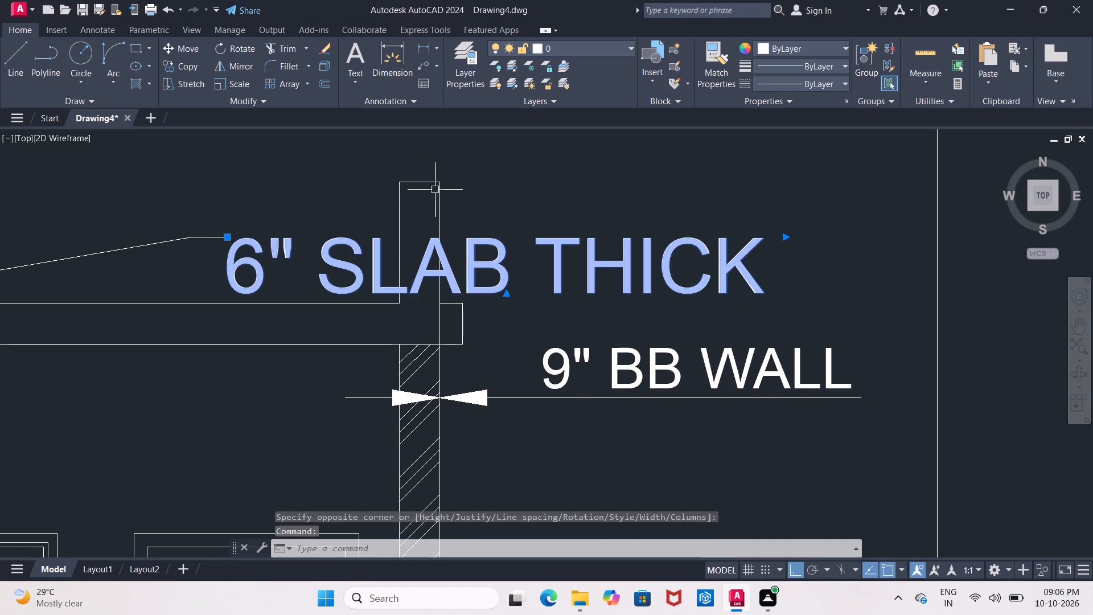
{"action": "left_click", "coordinate": [236, 83]}
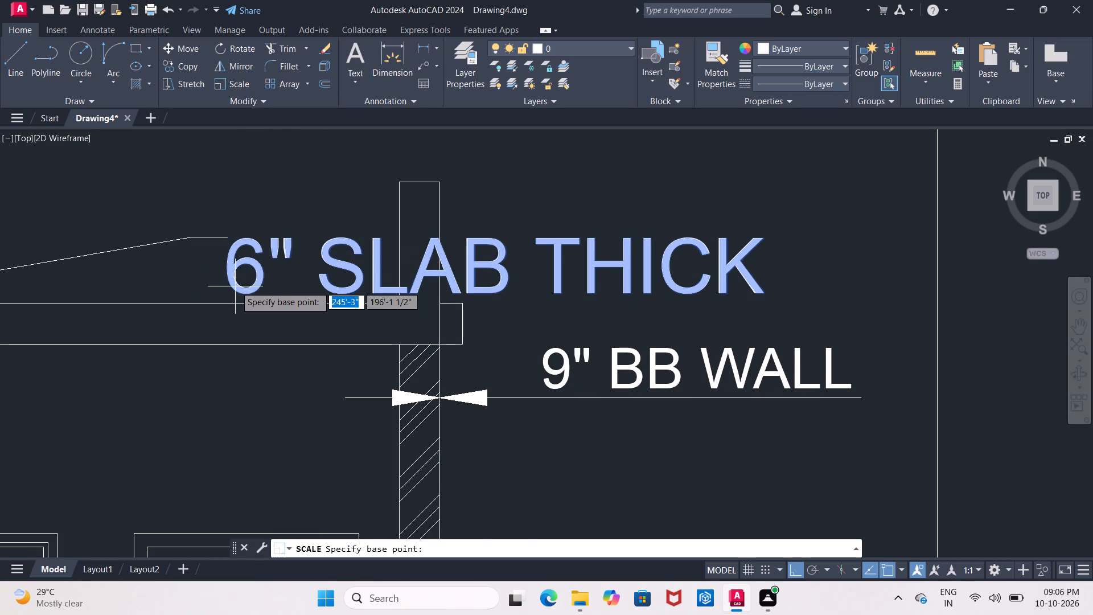
{"action": "left_click", "coordinate": [235, 286]}
{"action": "left_click", "coordinate": [317, 277]}
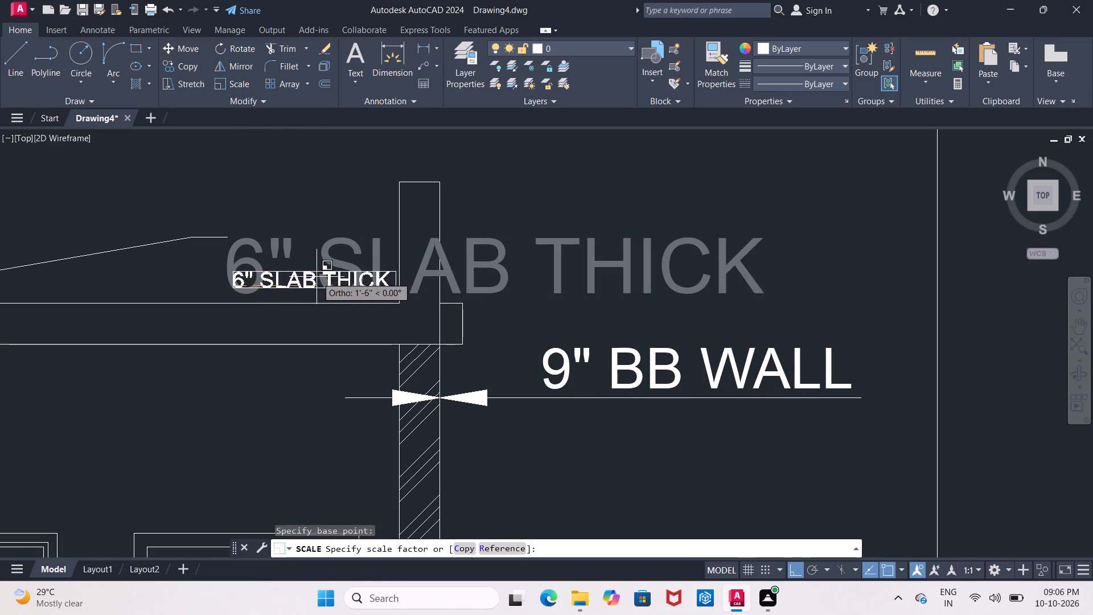
Move the 6" SLAB THICK label up to sit just above the end of the roof slab leader, with Ortho off.
{"action": "middle_click_drag", "start_coordinate": [324, 253], "coordinate": [319, 247]}
{"action": "left_click", "coordinate": [289, 272]}
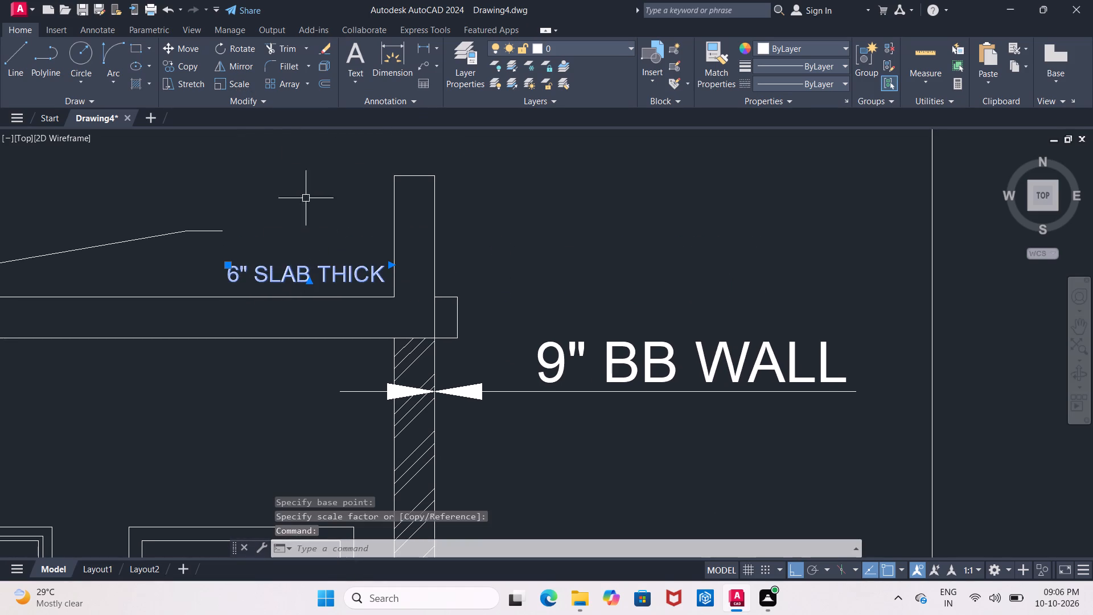
{"action": "left_click", "coordinate": [191, 50]}
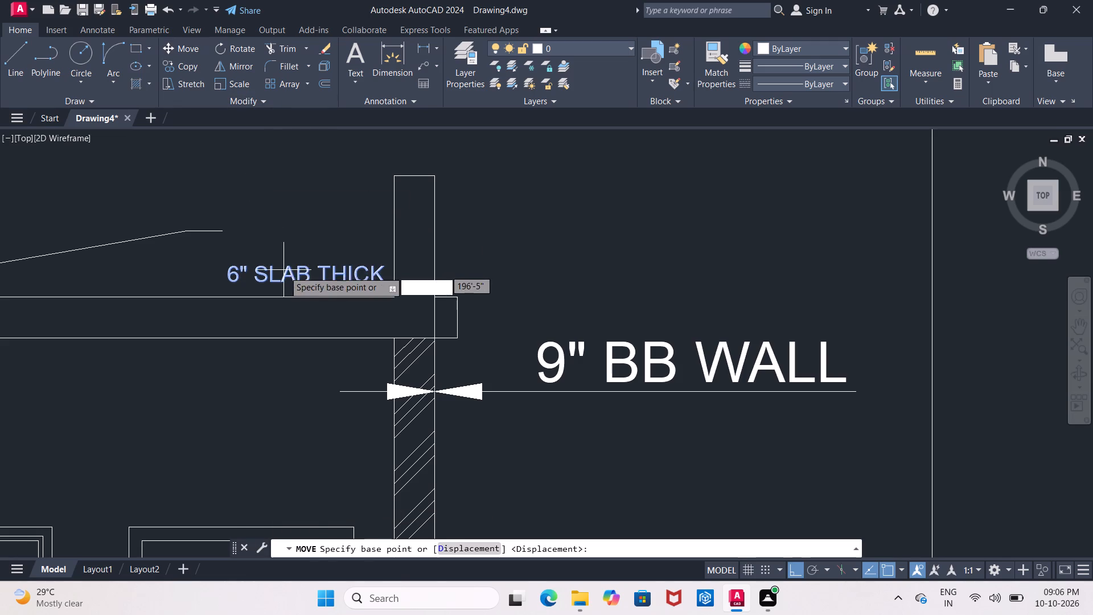
{"action": "left_click", "coordinate": [285, 271]}
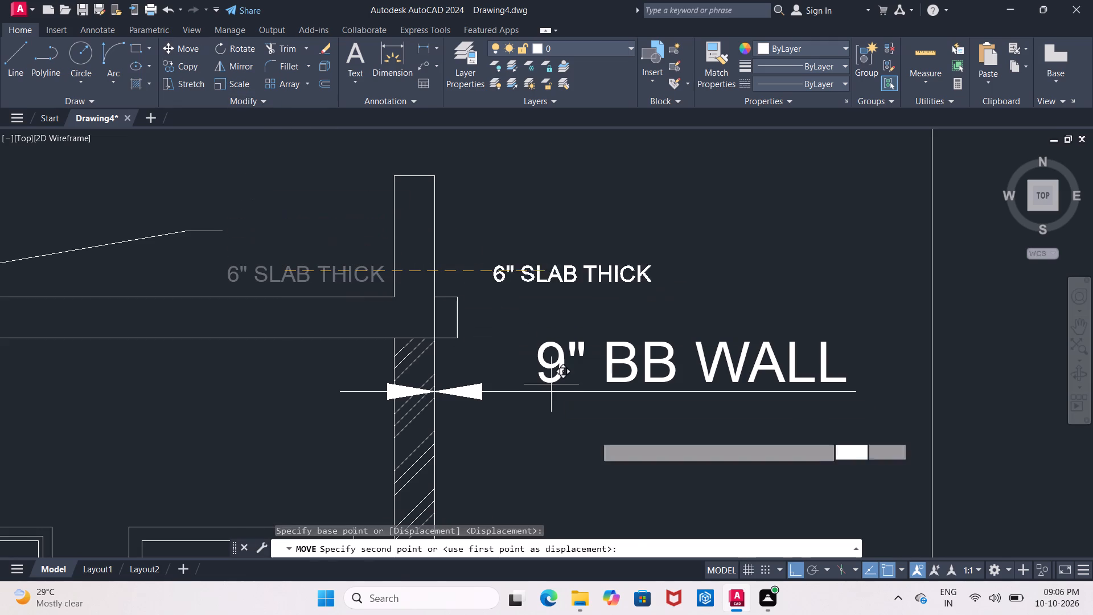
{"action": "left_click", "coordinate": [793, 573]}
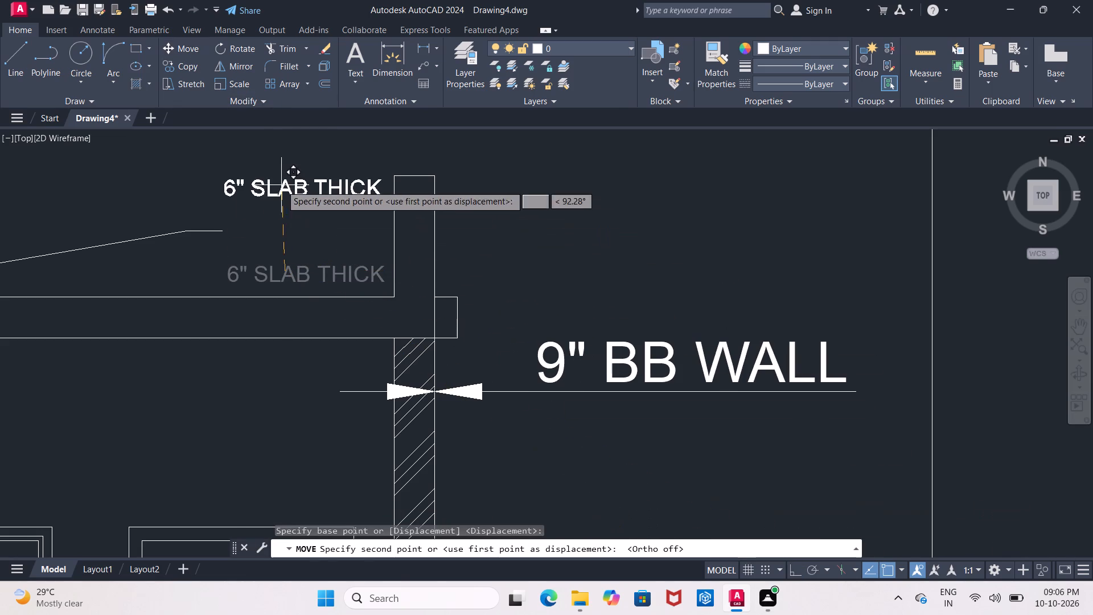
{"action": "left_click", "coordinate": [226, 202]}
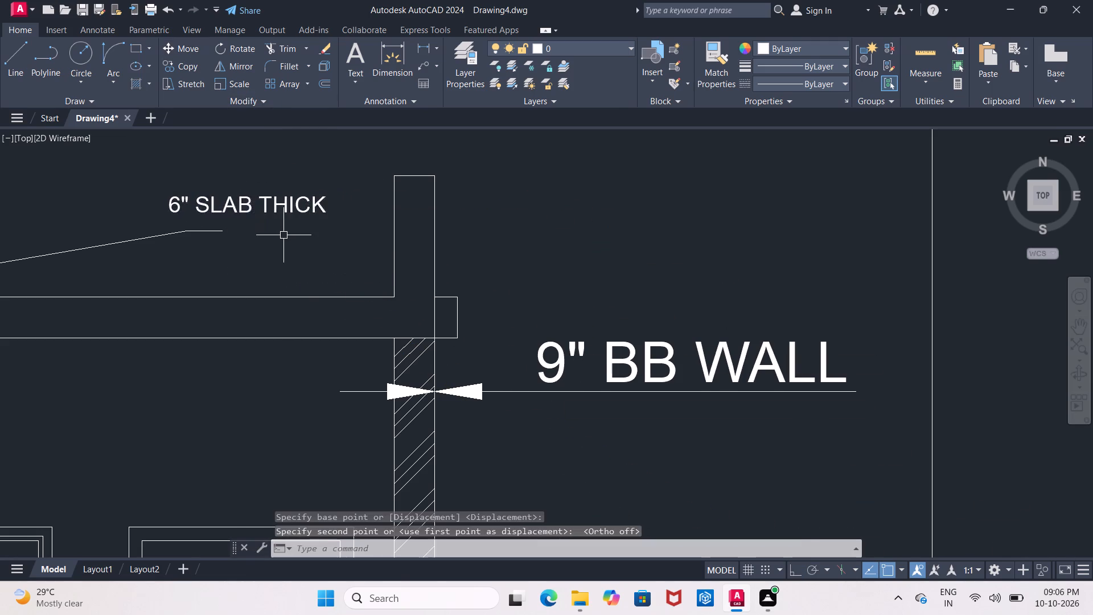
Scale the 6" SLAB THICK label up slightly from its left end, keeping it above the leader.
{"action": "scroll", "coordinate": [285, 240], "scroll_direction": "down", "scroll_amount": 3}
{"action": "scroll", "coordinate": [281, 245], "scroll_direction": "up", "scroll_amount": 1}
{"action": "middle_click_drag", "start_coordinate": [281, 245], "coordinate": [335, 216]}
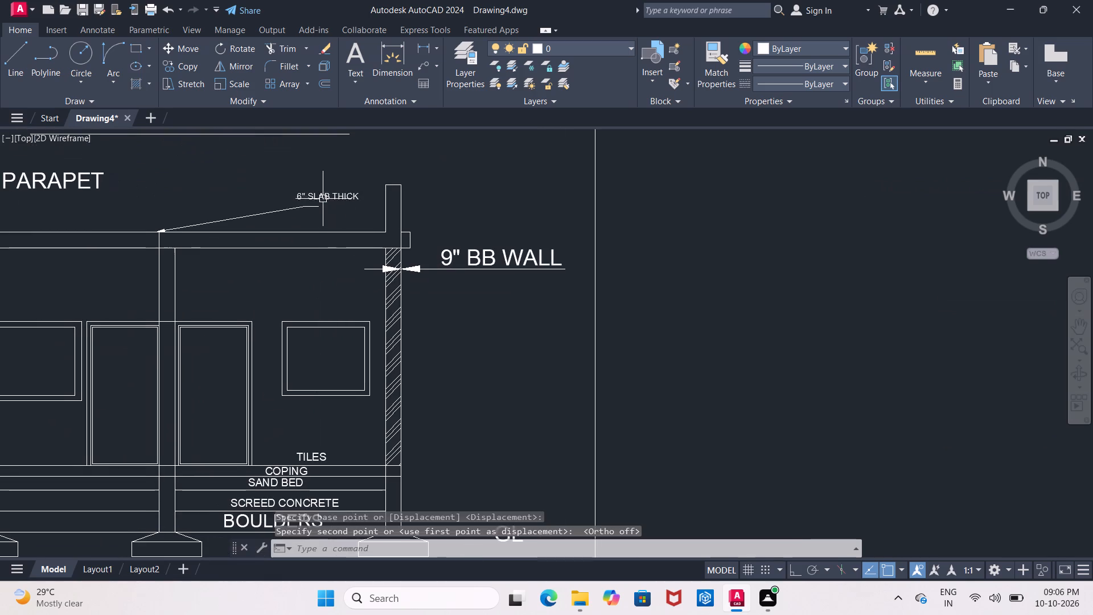
{"action": "left_click", "coordinate": [322, 196]}
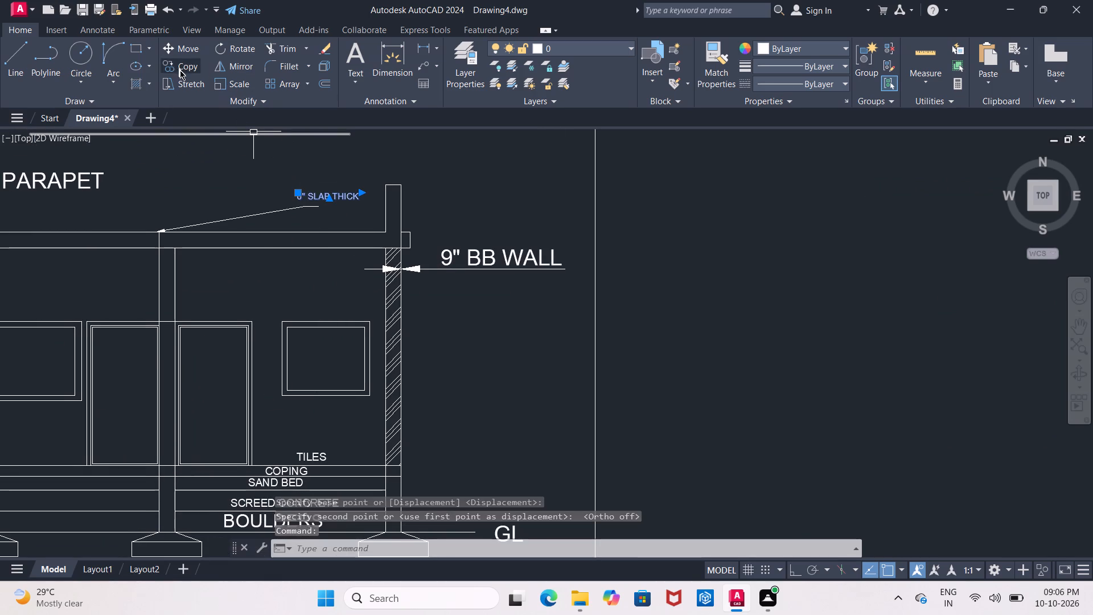
{"action": "left_click", "coordinate": [211, 84]}
{"action": "left_click", "coordinate": [217, 86]}
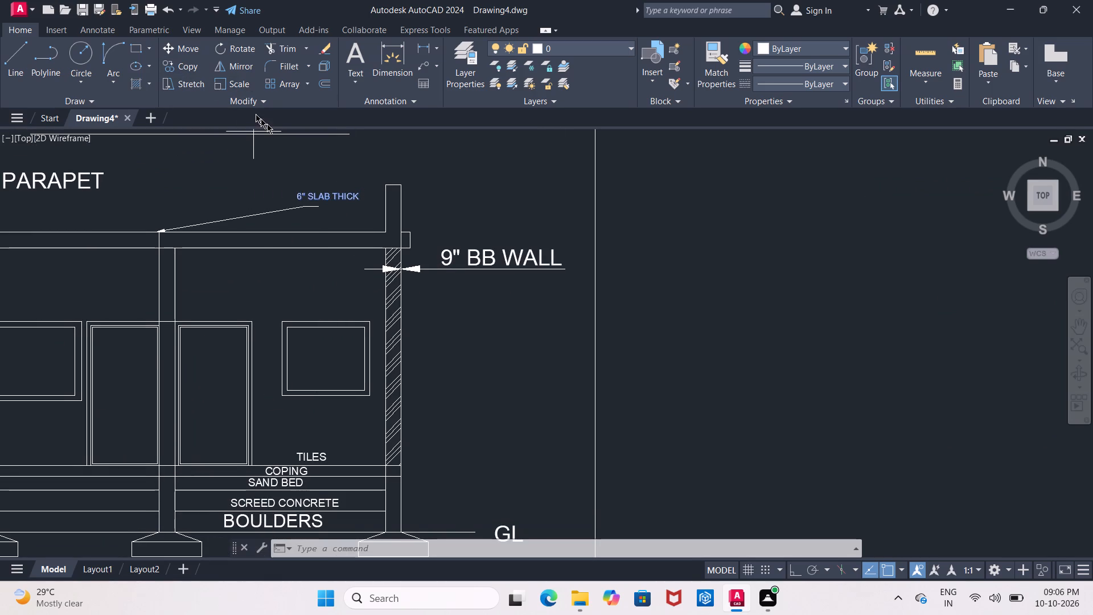
{"action": "left_click", "coordinate": [298, 195]}
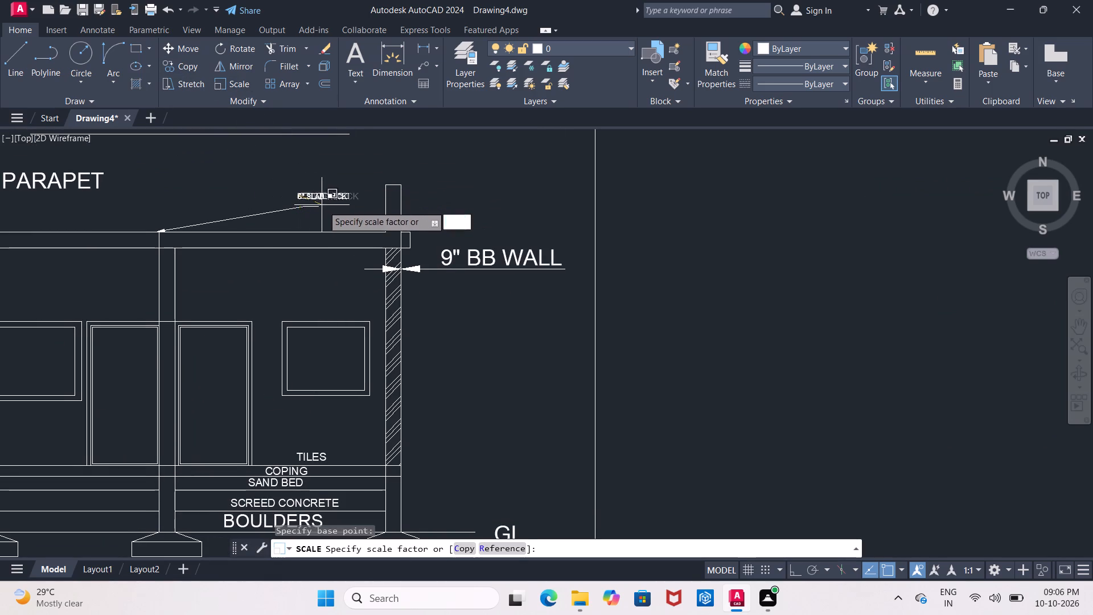
{"action": "left_click", "coordinate": [334, 212]}
Move the FRONT ELEVATION title from below the elevation drawing to the space centred above it.
{"action": "scroll", "coordinate": [340, 223], "scroll_direction": "down", "scroll_amount": 2}
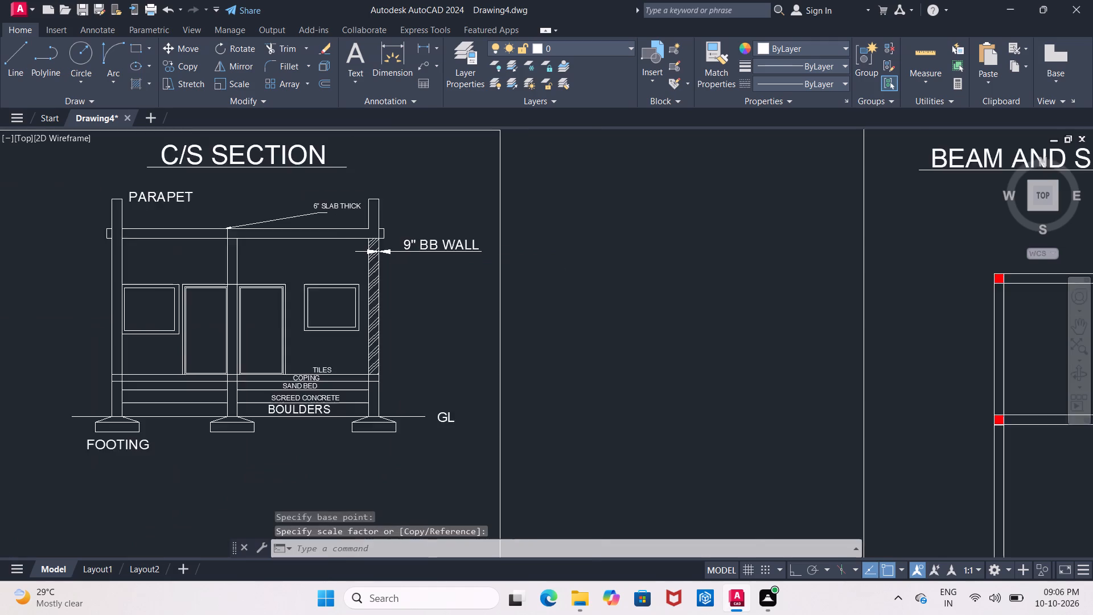
{"action": "middle_click_drag", "start_coordinate": [340, 223], "coordinate": [361, 145]}
{"action": "middle_click_drag", "start_coordinate": [383, 317], "coordinate": [368, 180]}
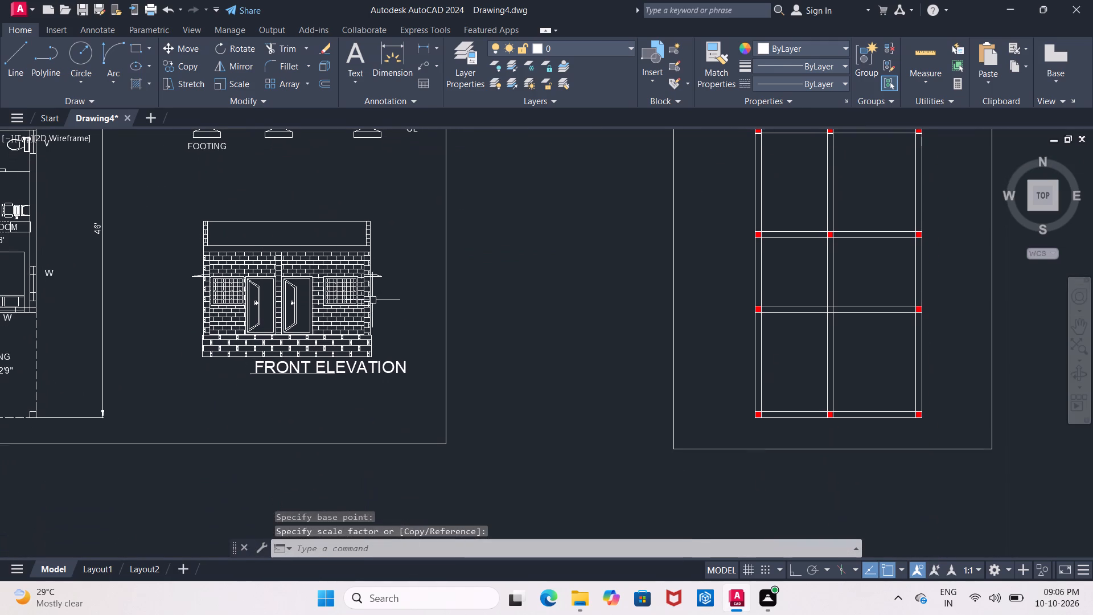
{"action": "middle_click", "coordinate": [389, 315]}
{"action": "left_click", "coordinate": [283, 368]}
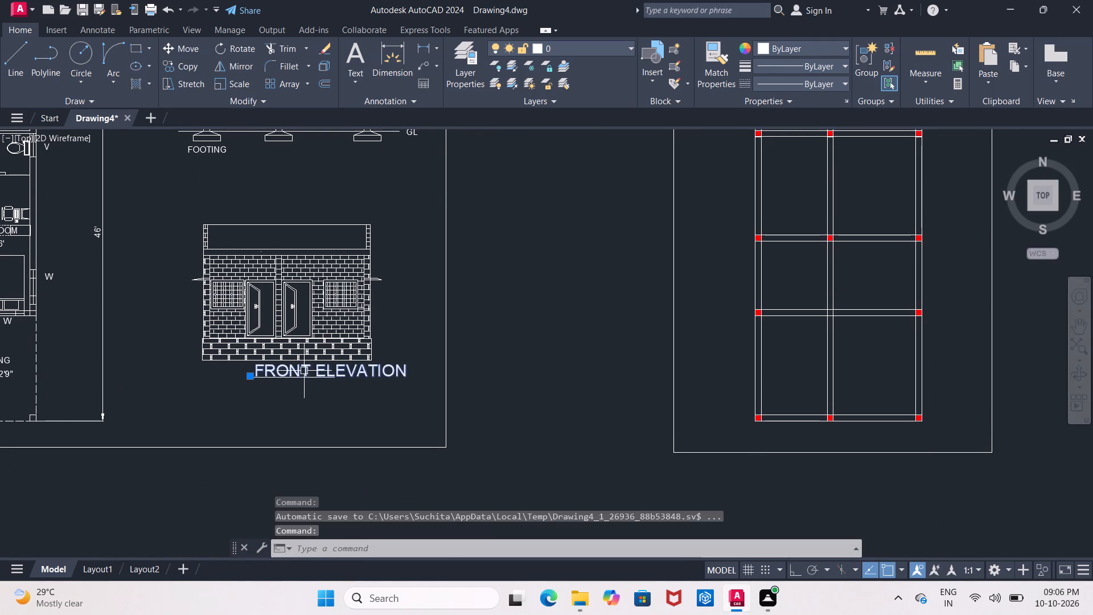
{"action": "left_click", "coordinate": [181, 47]}
{"action": "left_click", "coordinate": [306, 368]}
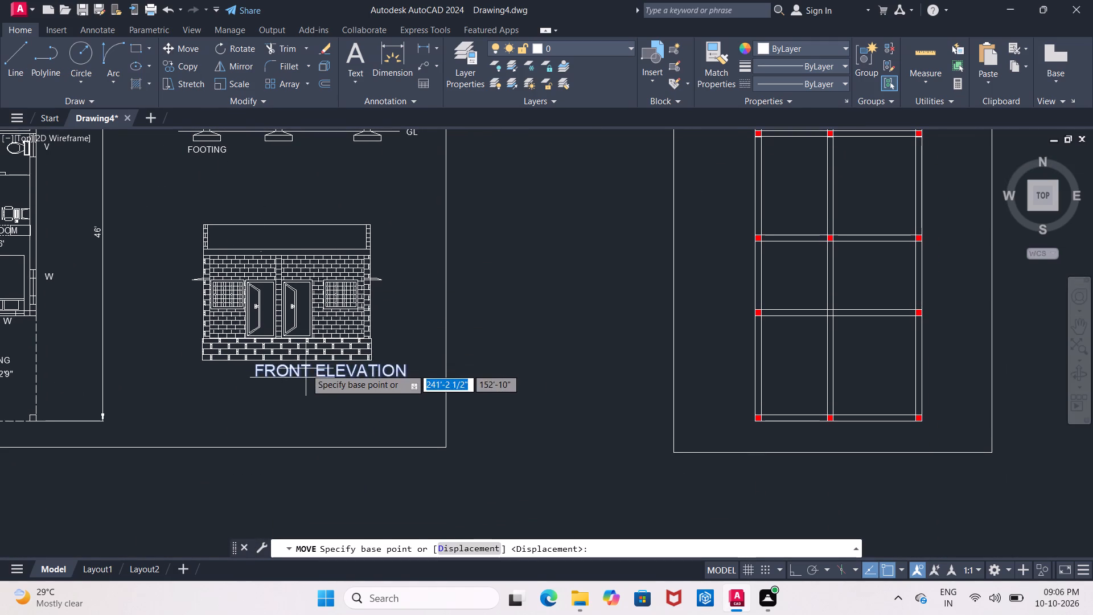
{"action": "left_click", "coordinate": [268, 194]}
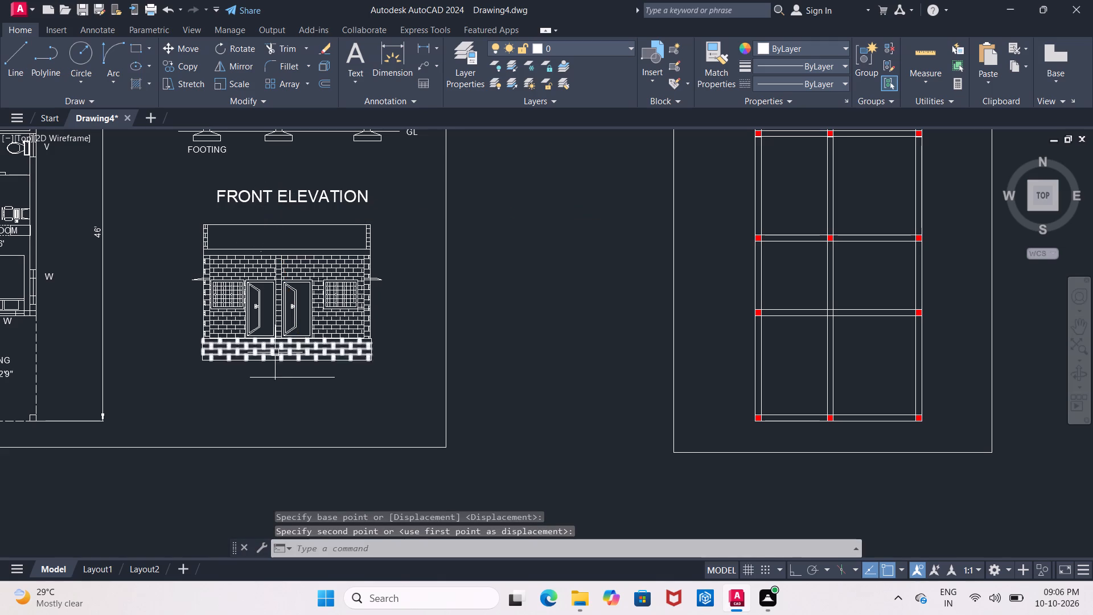
Delete the short underline left below the front elevation drawing.
{"action": "left_click", "coordinate": [286, 376]}
{"action": "key", "text": "Delete"}
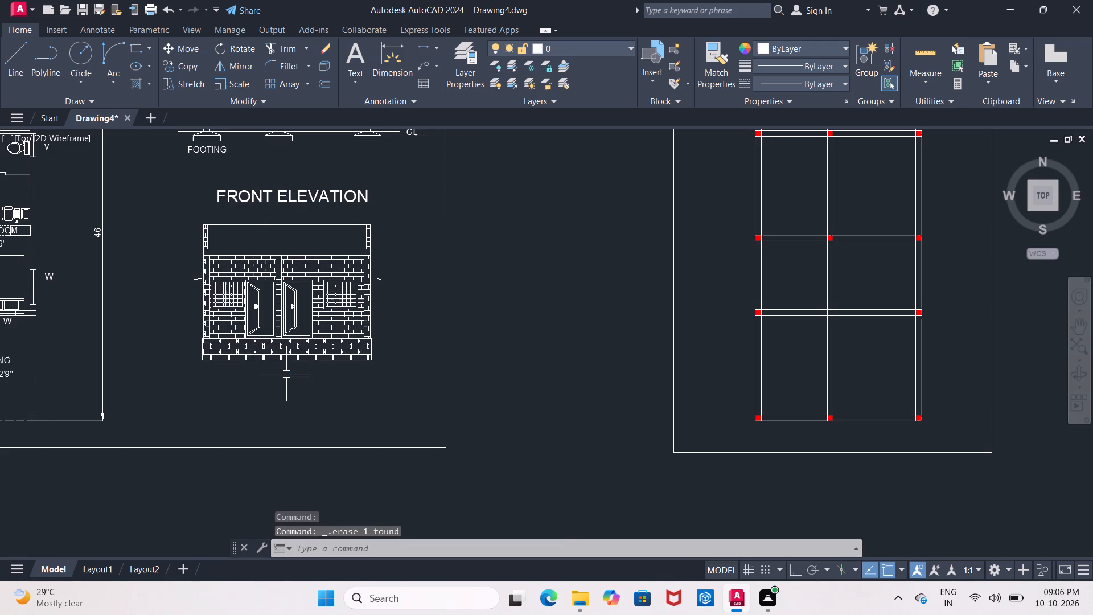
Draw a horizontal underline about 20' long beneath the FRONT ELEVATION title, extending slightly past both ends of the text.
{"action": "left_click", "coordinate": [20, 57]}
{"action": "scroll", "coordinate": [229, 207], "scroll_direction": "up", "scroll_amount": 1}
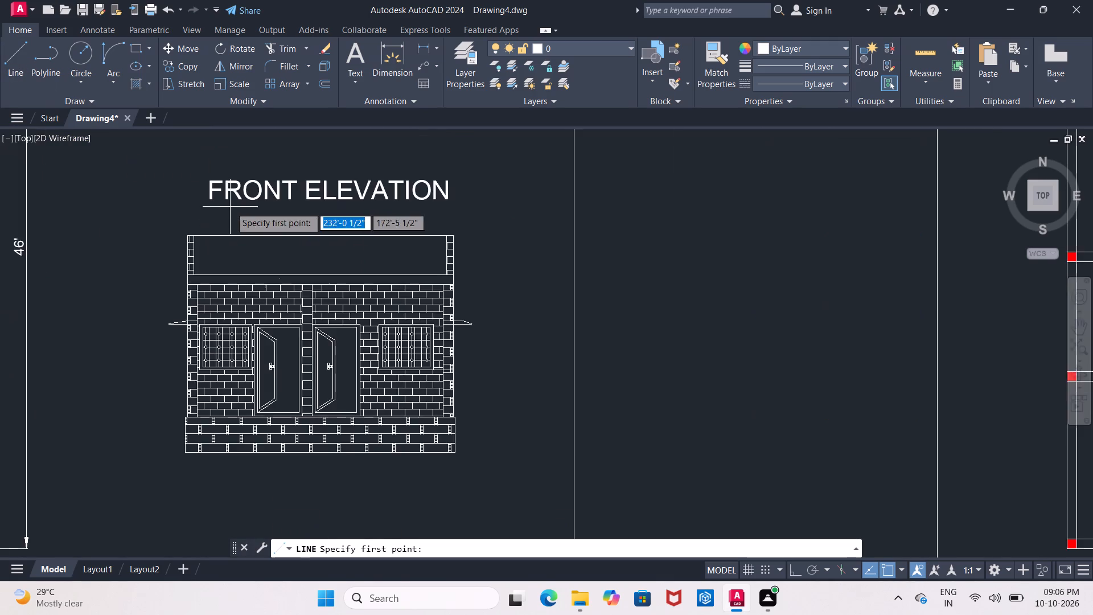
{"action": "middle_click_drag", "start_coordinate": [230, 206], "coordinate": [172, 235]}
{"action": "left_click", "coordinate": [139, 231]}
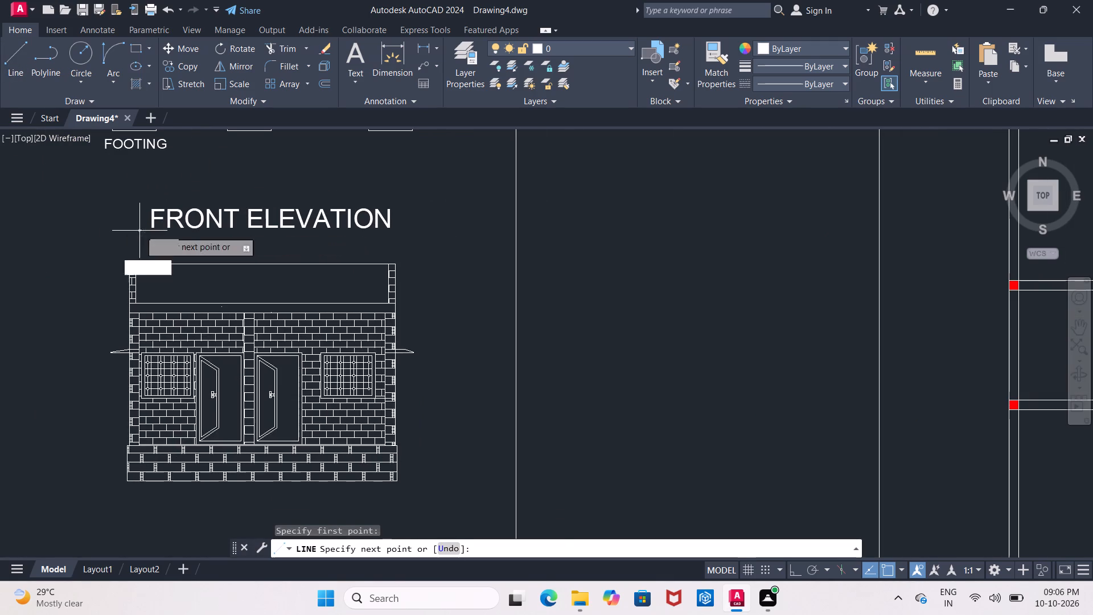
{"action": "left_click", "coordinate": [791, 573]}
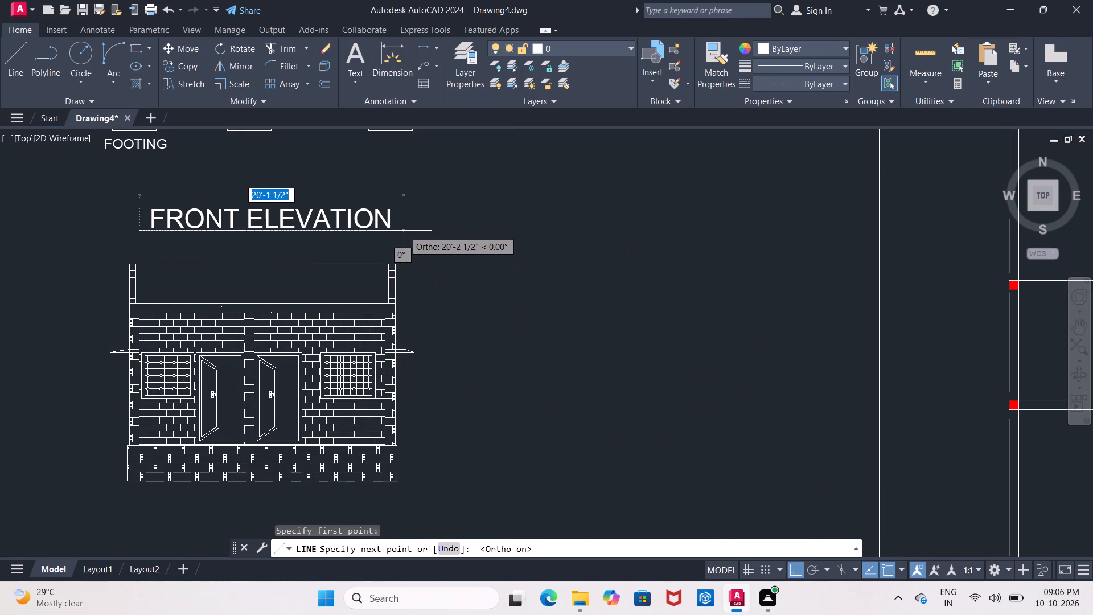
{"action": "left_click", "coordinate": [398, 230]}
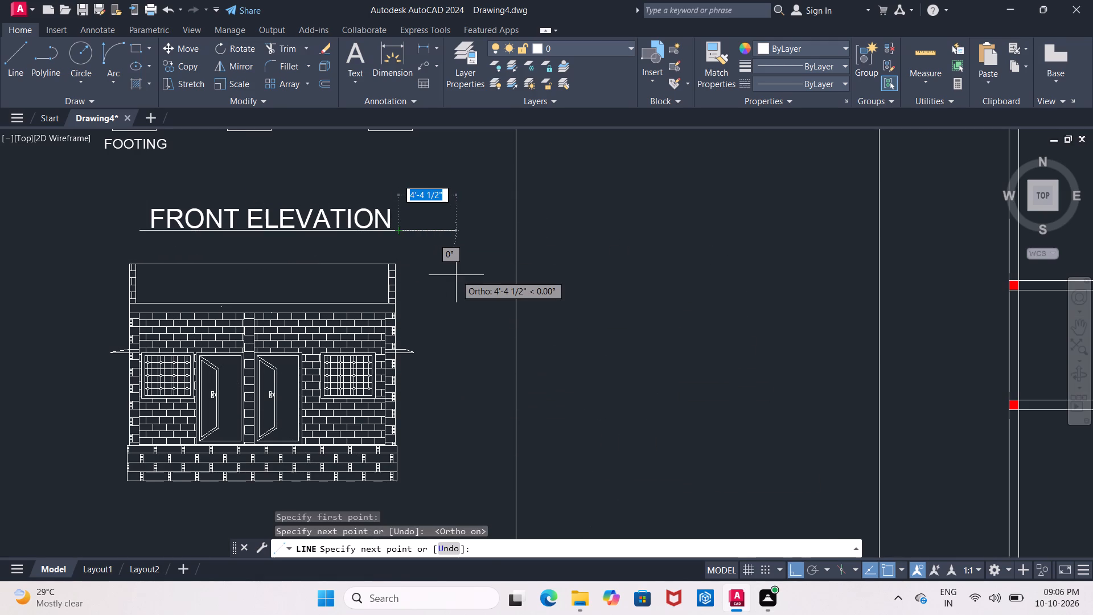
{"action": "key", "text": "Escape"}
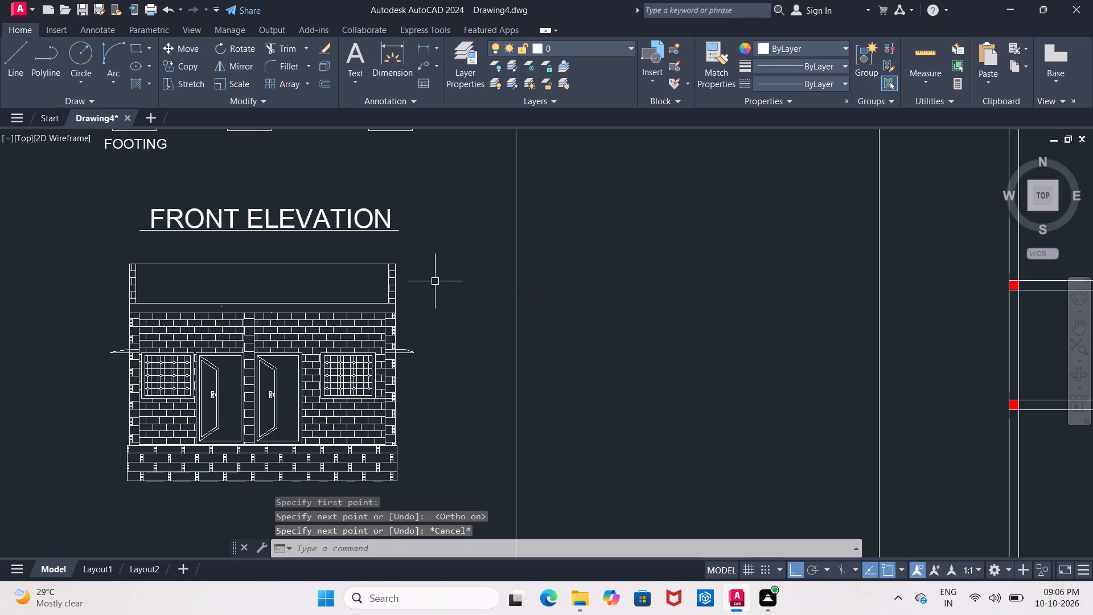
Delete the rectangular frames around the BEAM AND SLAB BEAM LAYOUT and the COLUMN CENTER LINE LAYOUT.
{"action": "scroll", "coordinate": [437, 281], "scroll_direction": "down", "scroll_amount": 3}
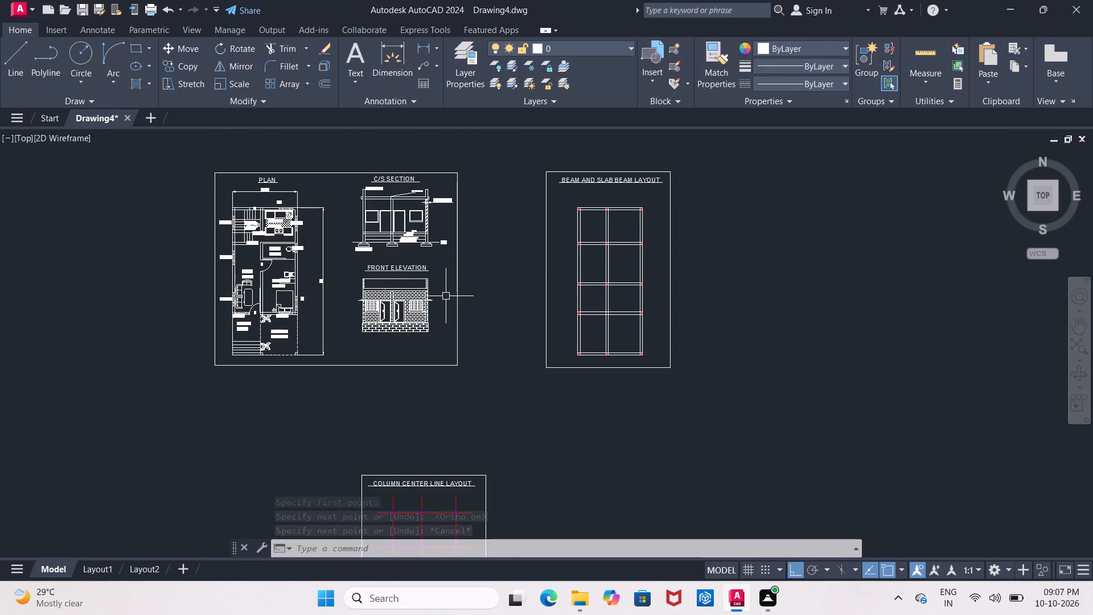
{"action": "scroll", "coordinate": [446, 296], "scroll_direction": "up", "scroll_amount": 1}
{"action": "middle_click_drag", "start_coordinate": [446, 296], "coordinate": [302, 280]}
{"action": "scroll", "coordinate": [351, 298], "scroll_direction": "down", "scroll_amount": 2}
{"action": "middle_click_drag", "start_coordinate": [355, 301], "coordinate": [273, 301]}
{"action": "left_click", "coordinate": [315, 284]}
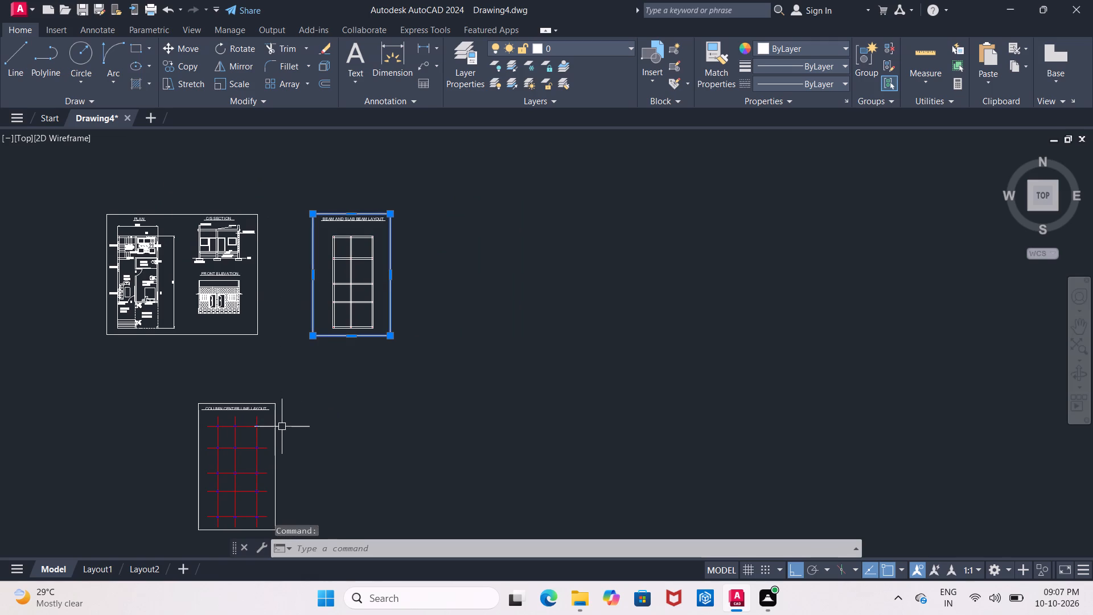
{"action": "left_click", "coordinate": [277, 433]}
{"action": "key", "text": "Delete"}
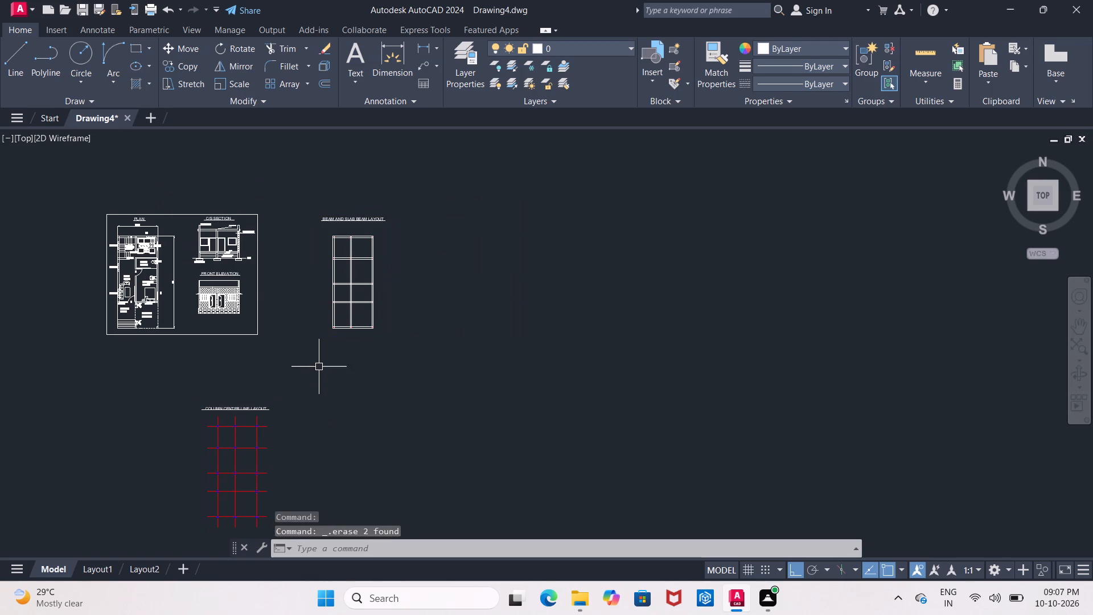
Move the beam and slab beam layout with its title horizontally farther right, leaving a wide gap beside the plan frame.
{"action": "left_click", "coordinate": [291, 197]}
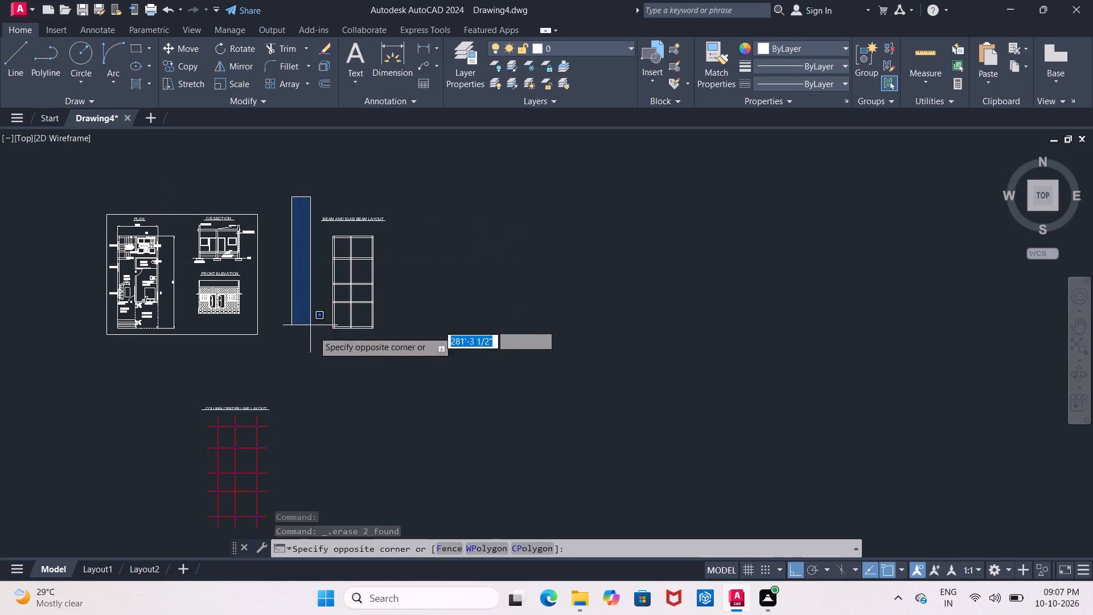
{"action": "left_click", "coordinate": [400, 360]}
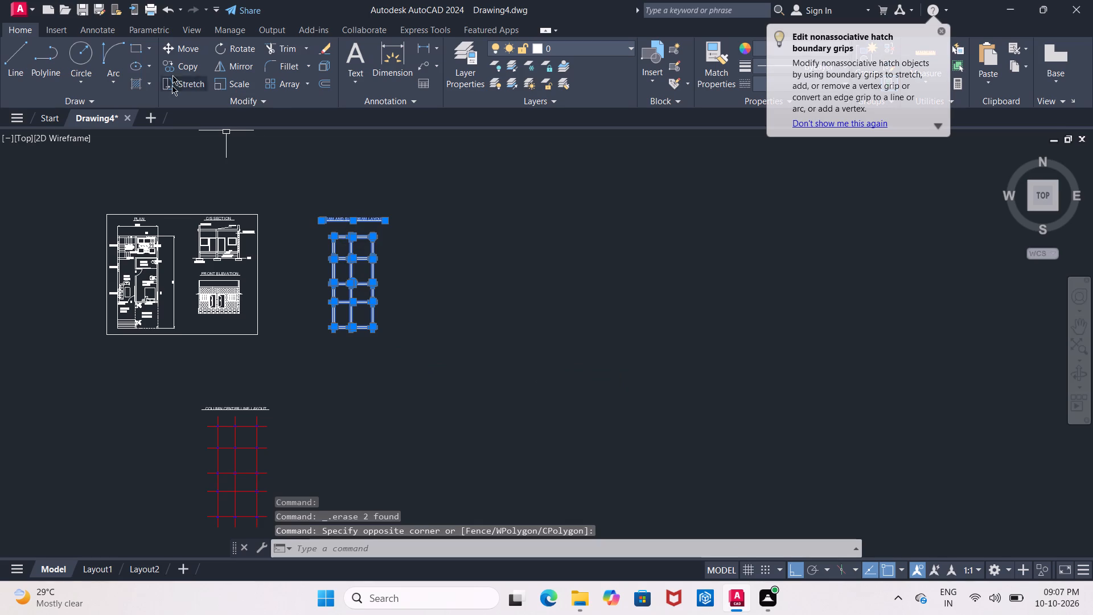
{"action": "left_click", "coordinate": [176, 54]}
{"action": "left_click", "coordinate": [362, 221]}
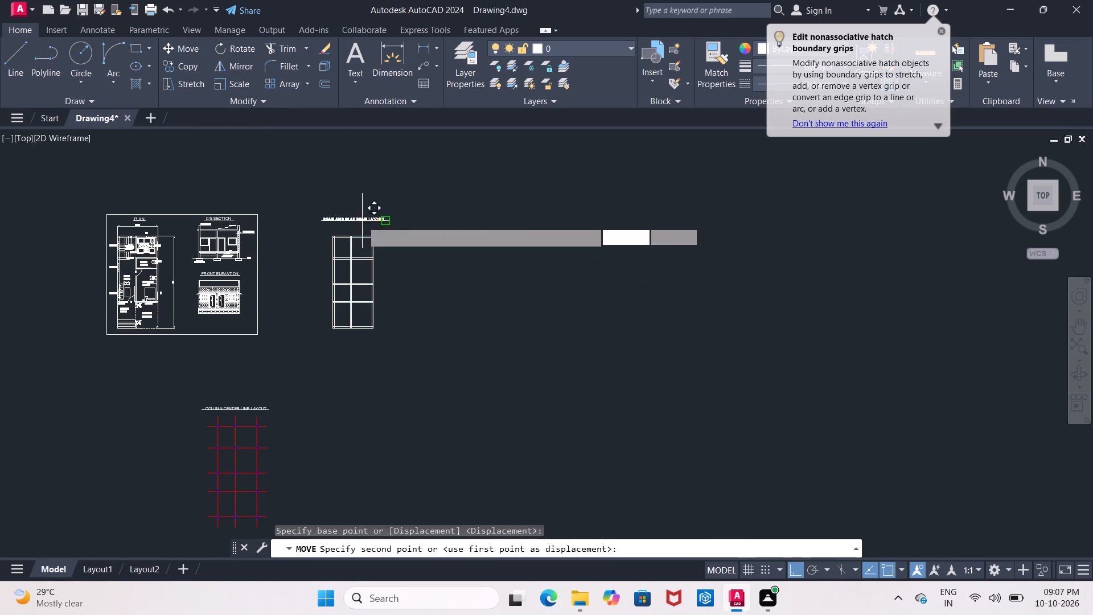
{"action": "left_click", "coordinate": [494, 222]}
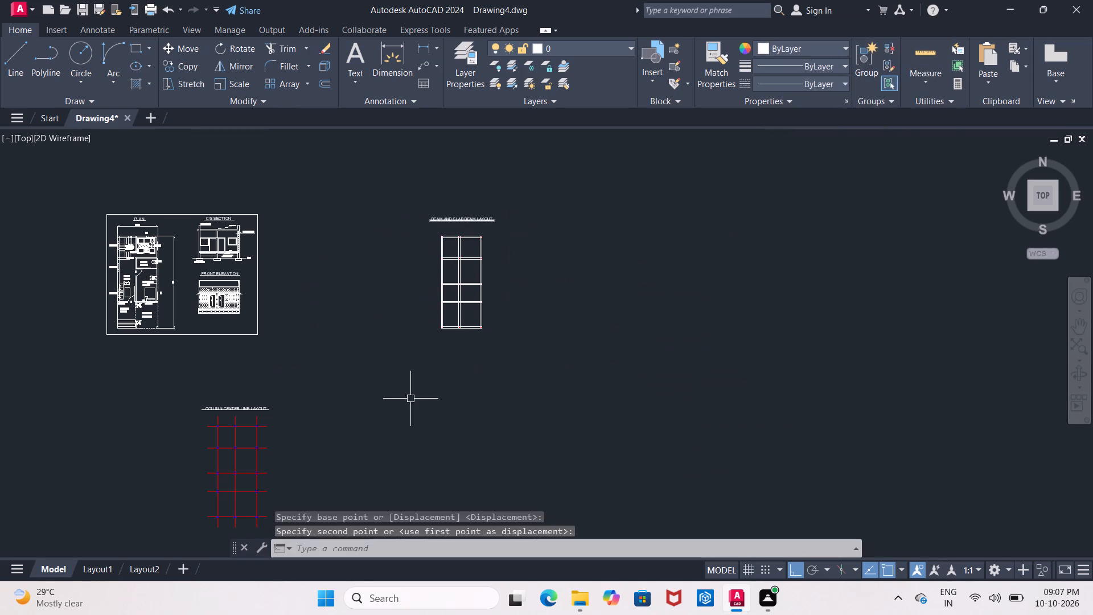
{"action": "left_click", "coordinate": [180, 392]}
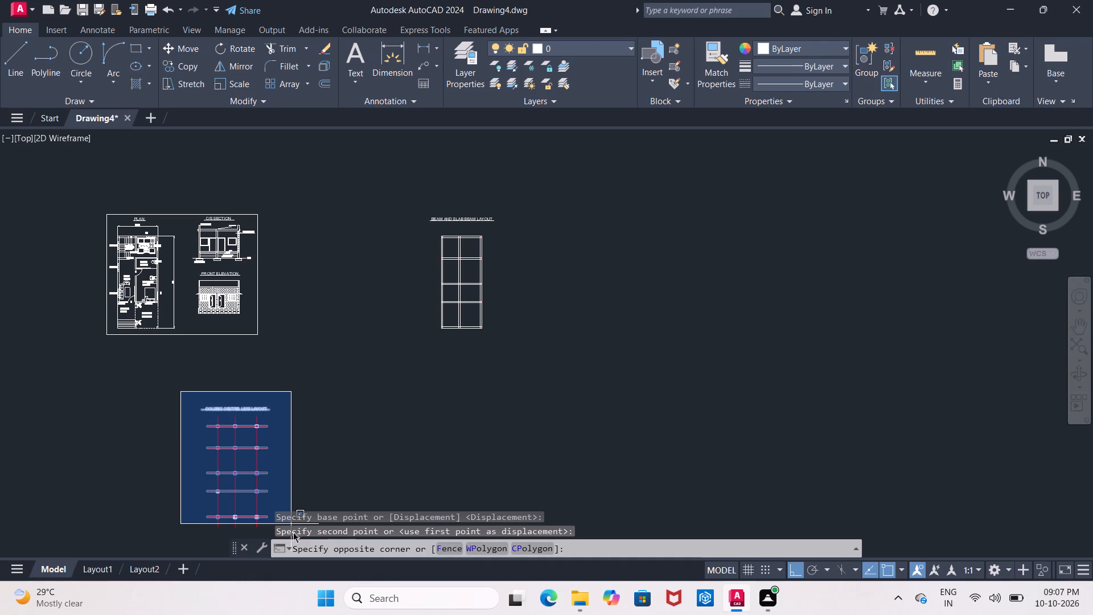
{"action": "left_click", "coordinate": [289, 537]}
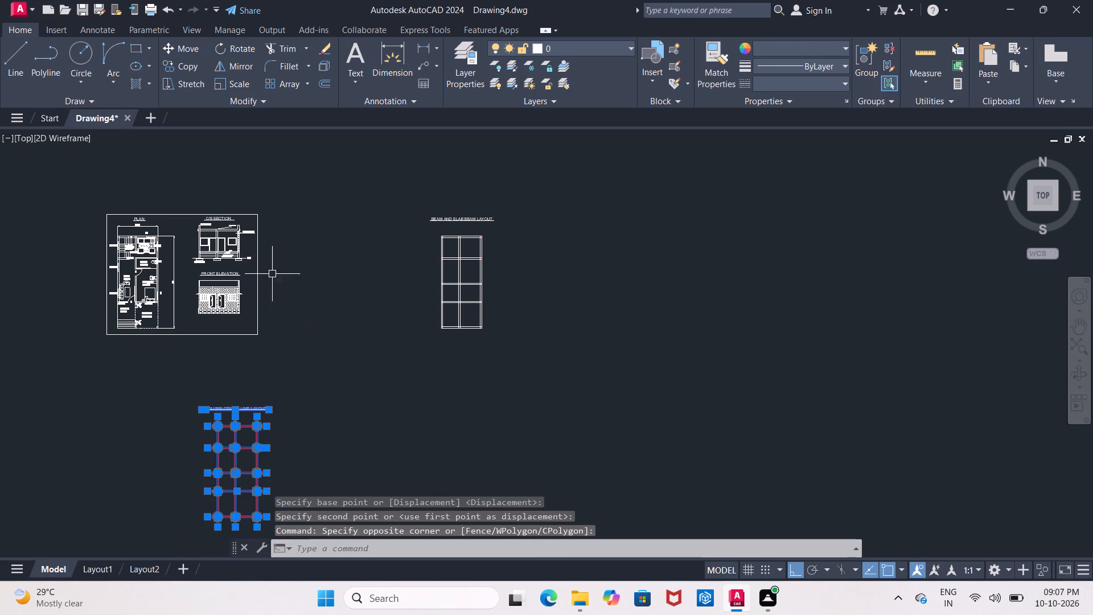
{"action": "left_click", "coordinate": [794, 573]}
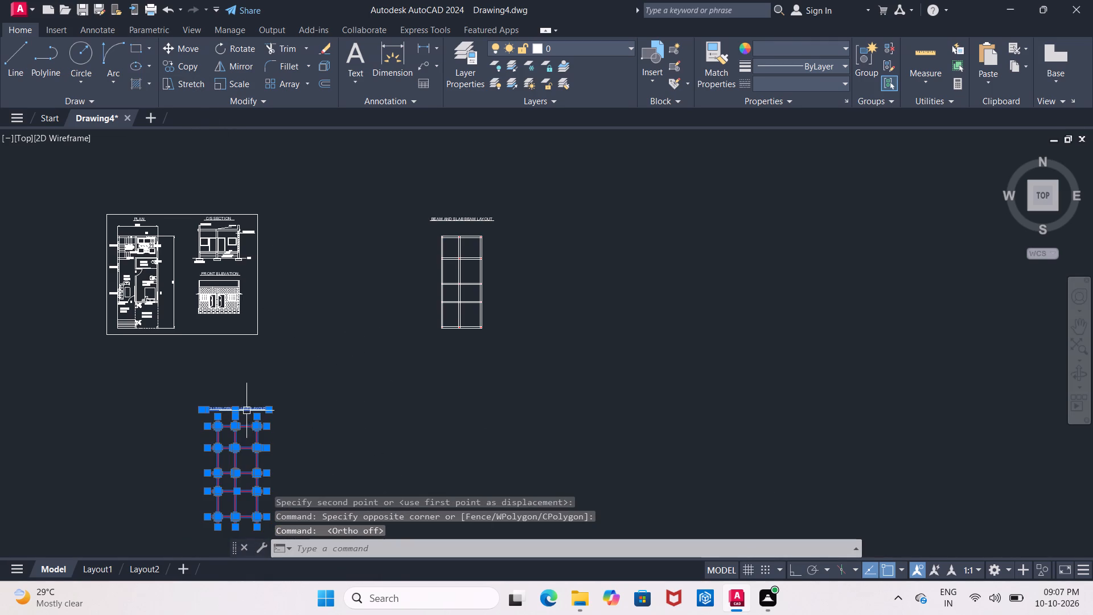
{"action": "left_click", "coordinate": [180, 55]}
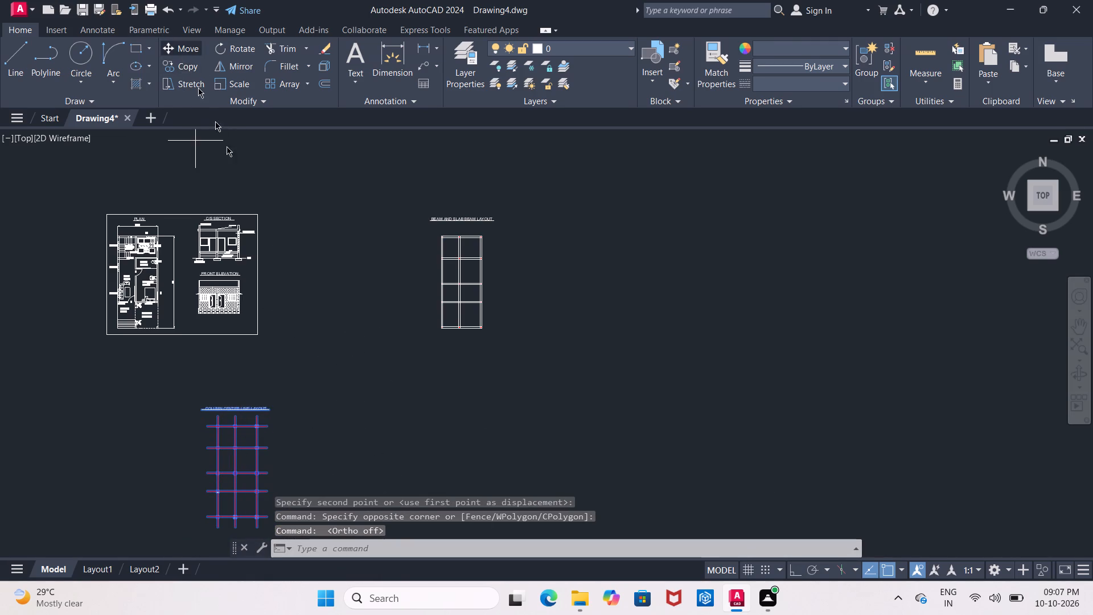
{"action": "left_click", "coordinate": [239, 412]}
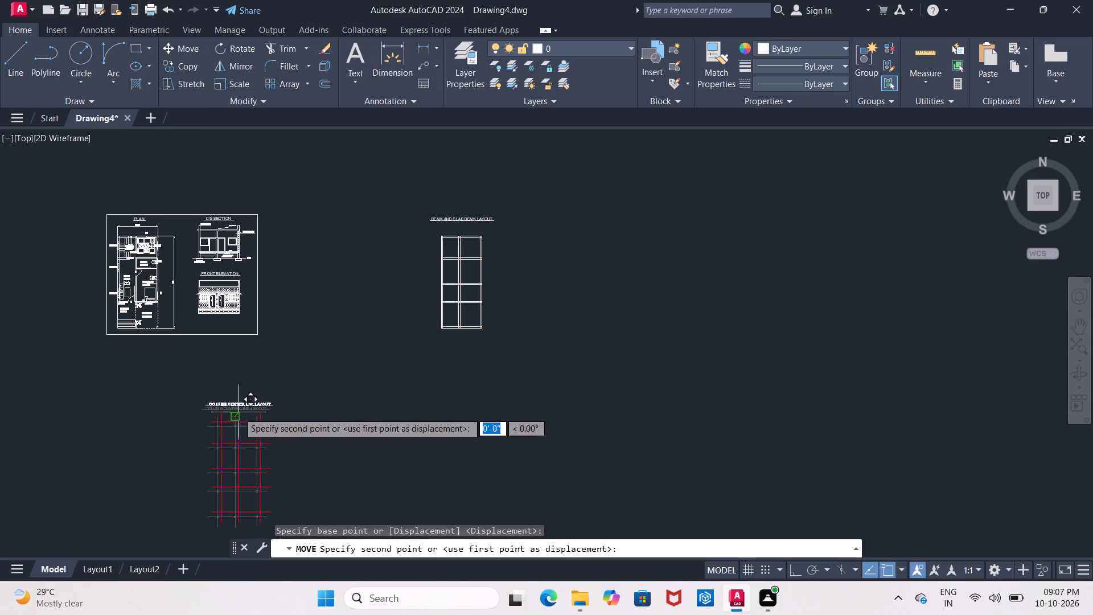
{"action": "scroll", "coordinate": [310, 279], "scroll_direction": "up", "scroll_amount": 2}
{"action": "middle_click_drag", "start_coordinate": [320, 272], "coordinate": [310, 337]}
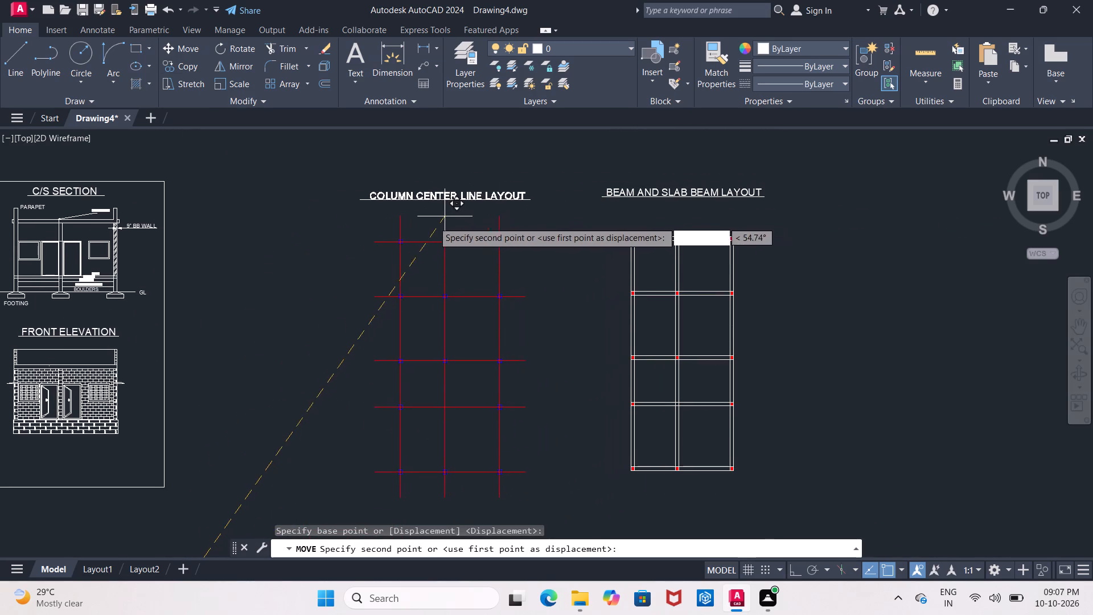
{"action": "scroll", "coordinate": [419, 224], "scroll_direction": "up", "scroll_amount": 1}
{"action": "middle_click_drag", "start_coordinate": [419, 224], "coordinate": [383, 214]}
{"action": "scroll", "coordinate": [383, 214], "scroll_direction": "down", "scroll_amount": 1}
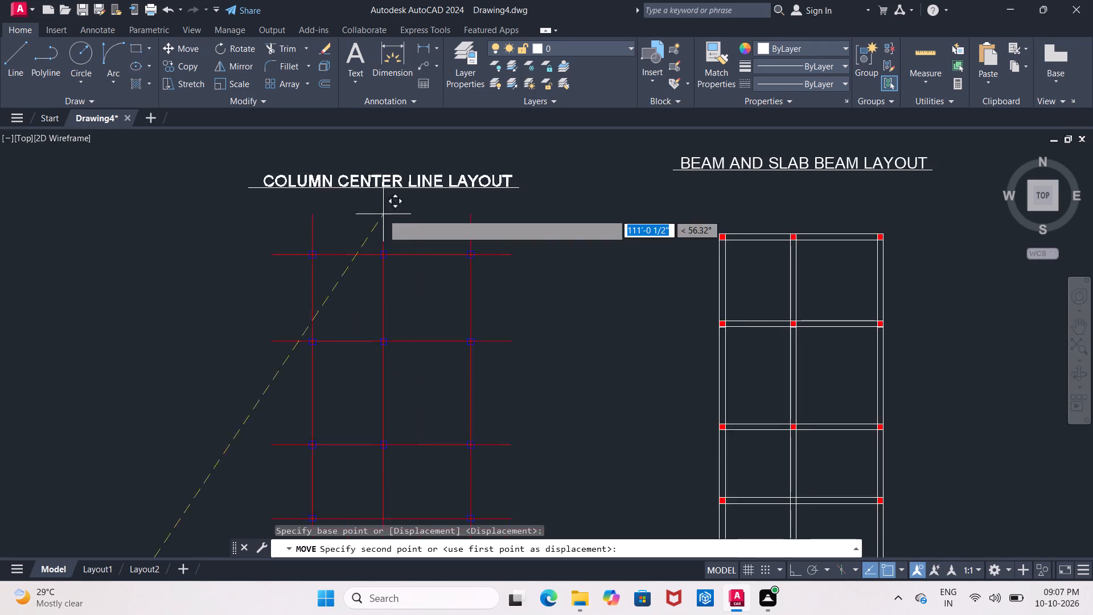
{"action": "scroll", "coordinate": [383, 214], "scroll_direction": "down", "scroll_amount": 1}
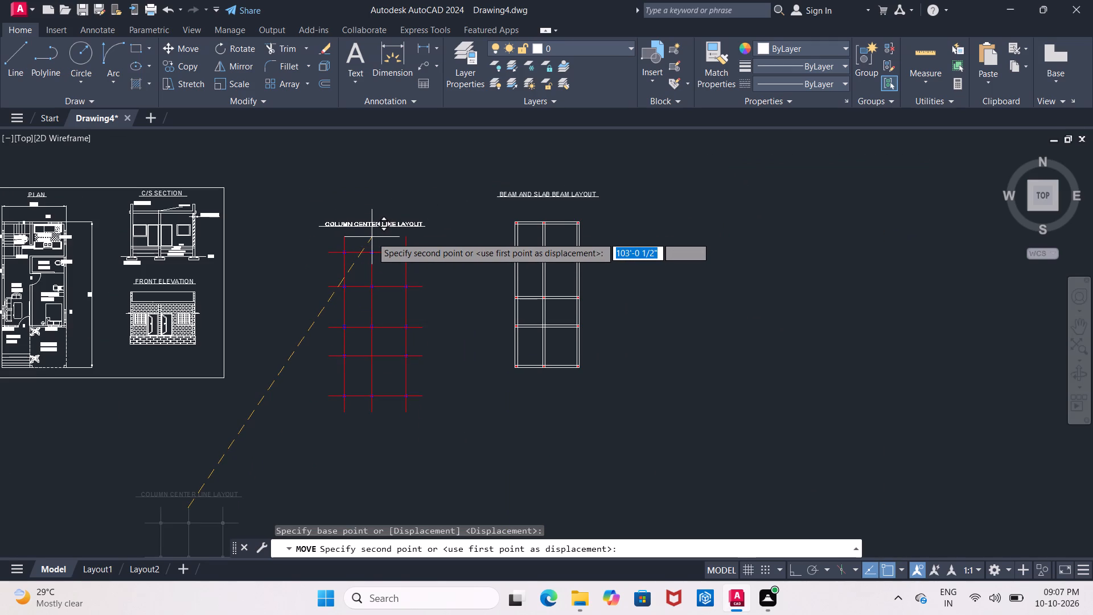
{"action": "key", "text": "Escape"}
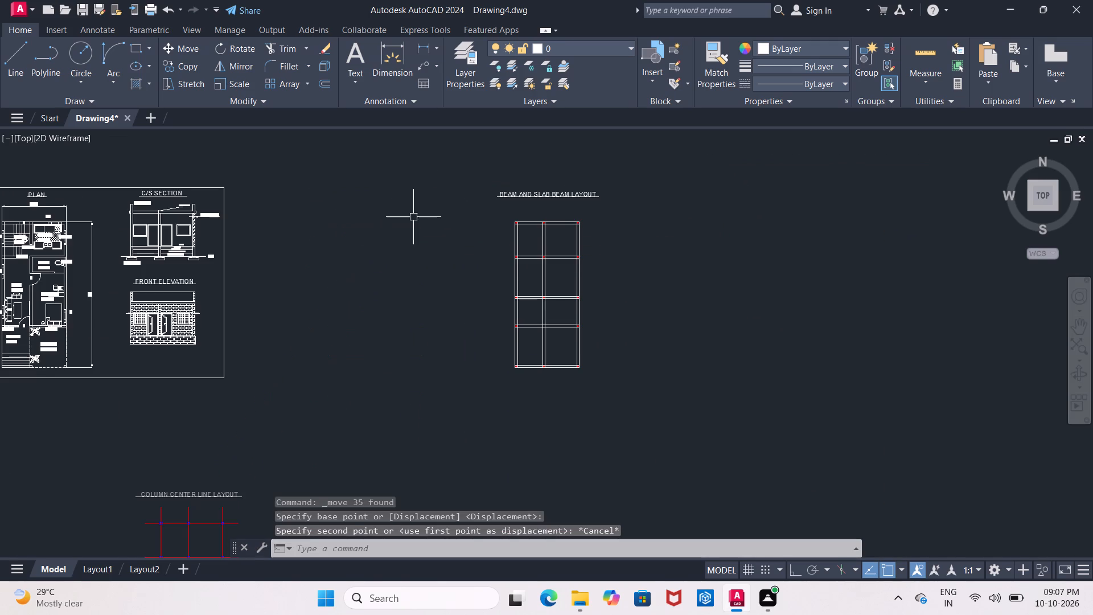
Turn Ortho on and move the column center line layout with its title horizontally right about 58'-4", under the gap between the upper drawings.
{"action": "scroll", "coordinate": [431, 193], "scroll_direction": "down", "scroll_amount": 2}
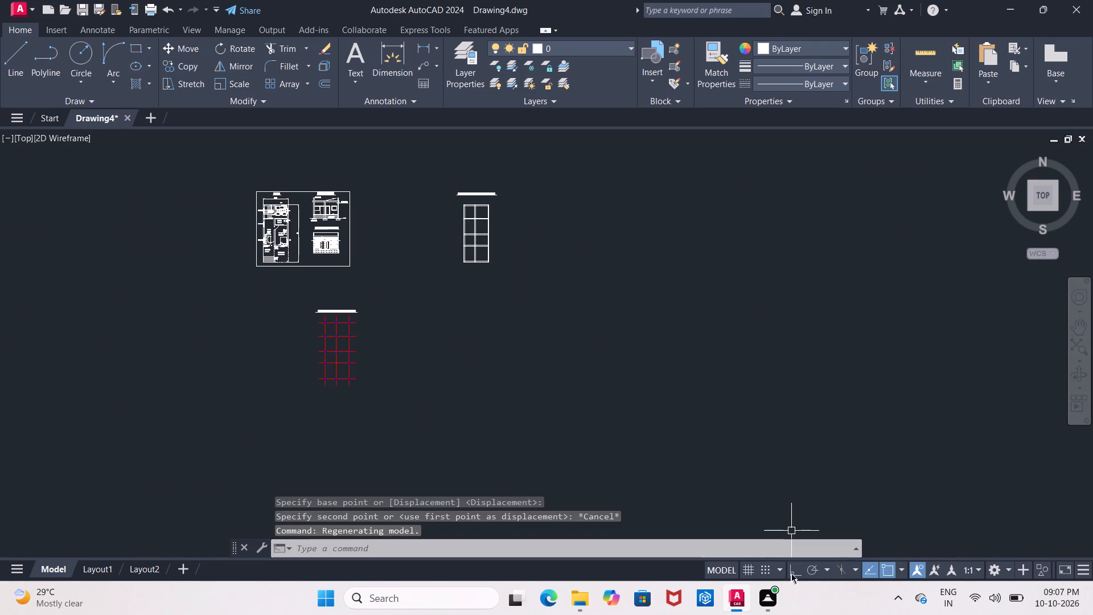
{"action": "left_click", "coordinate": [794, 572]}
{"action": "left_click", "coordinate": [295, 298]}
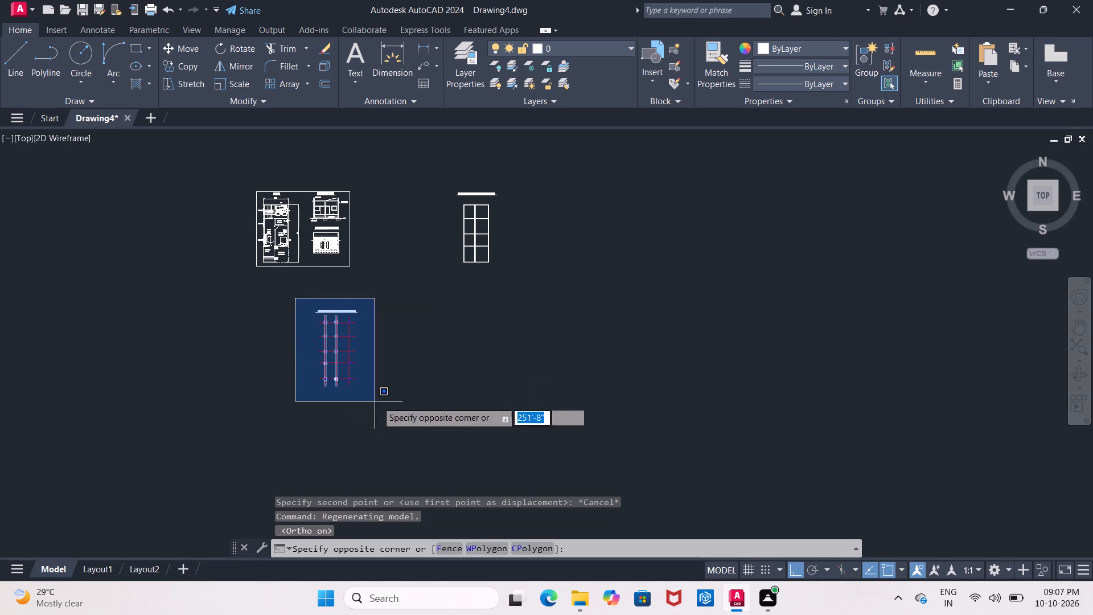
{"action": "left_click", "coordinate": [385, 403]}
{"action": "left_click", "coordinate": [176, 47]}
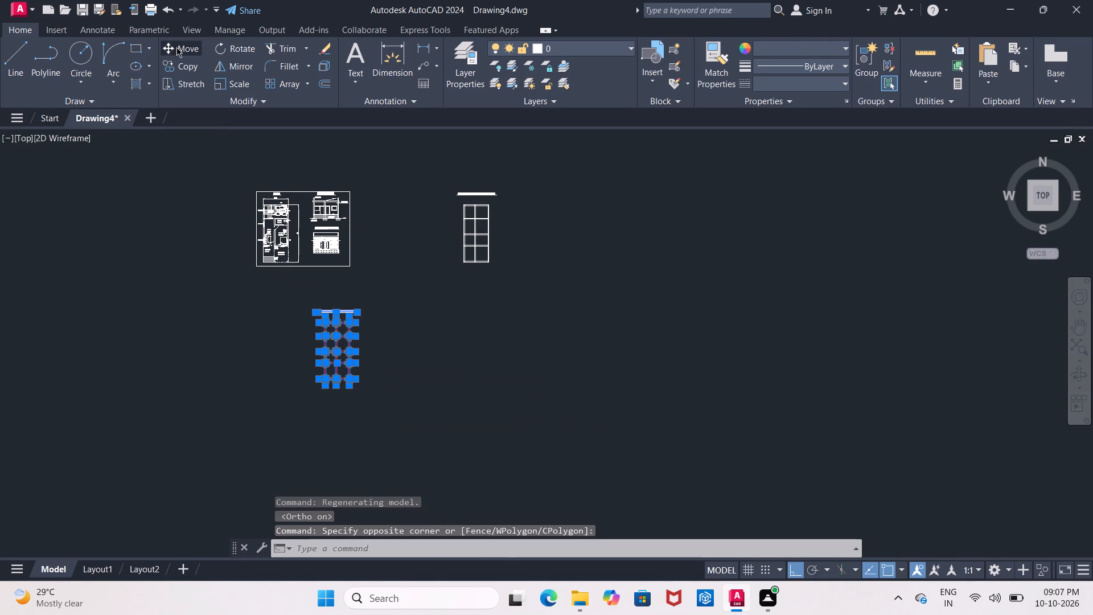
{"action": "left_click", "coordinate": [339, 310]}
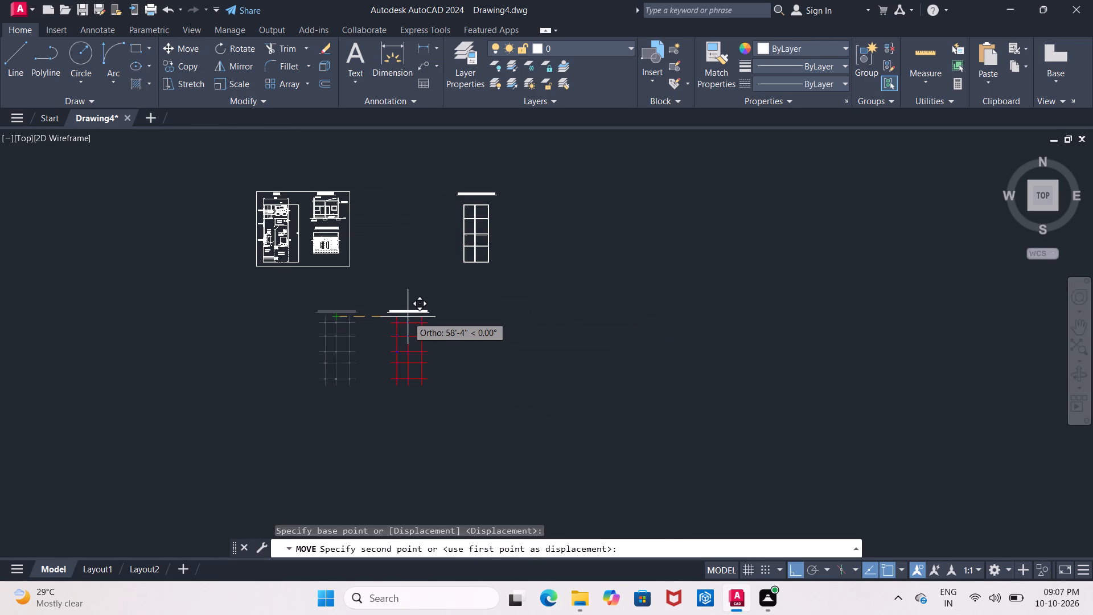
{"action": "left_click", "coordinate": [408, 317]}
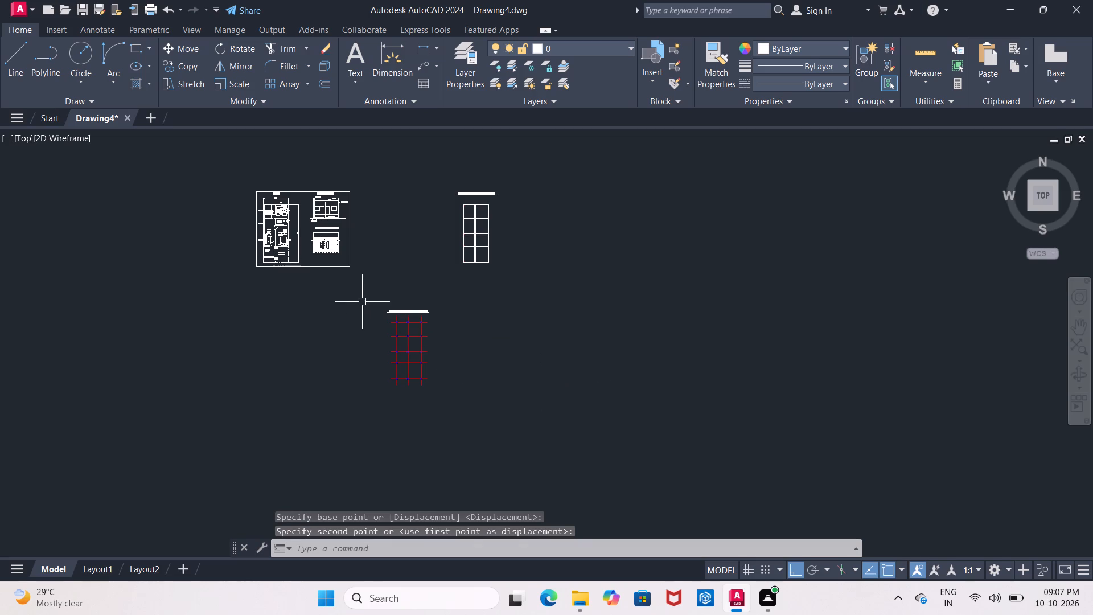
Move the column center line layout straight up about 94', aligning its title with the BEAM AND SLAB BEAM LAYOUT title.
{"action": "left_click_drag", "start_coordinate": [360, 295], "coordinate": [372, 298]}
{"action": "left_click", "coordinate": [470, 392]}
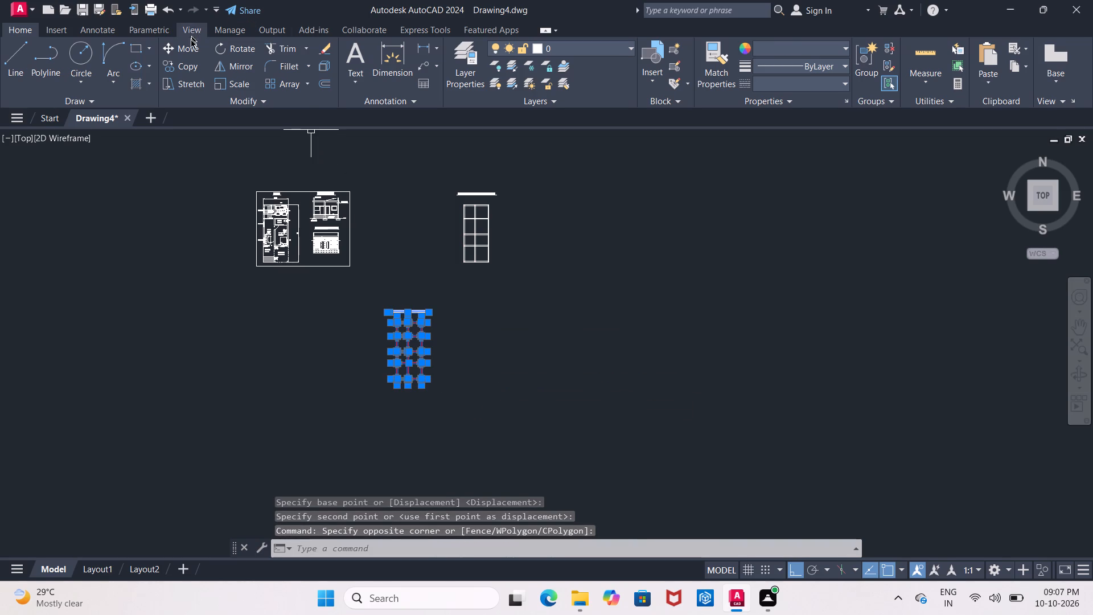
{"action": "left_click", "coordinate": [191, 51]}
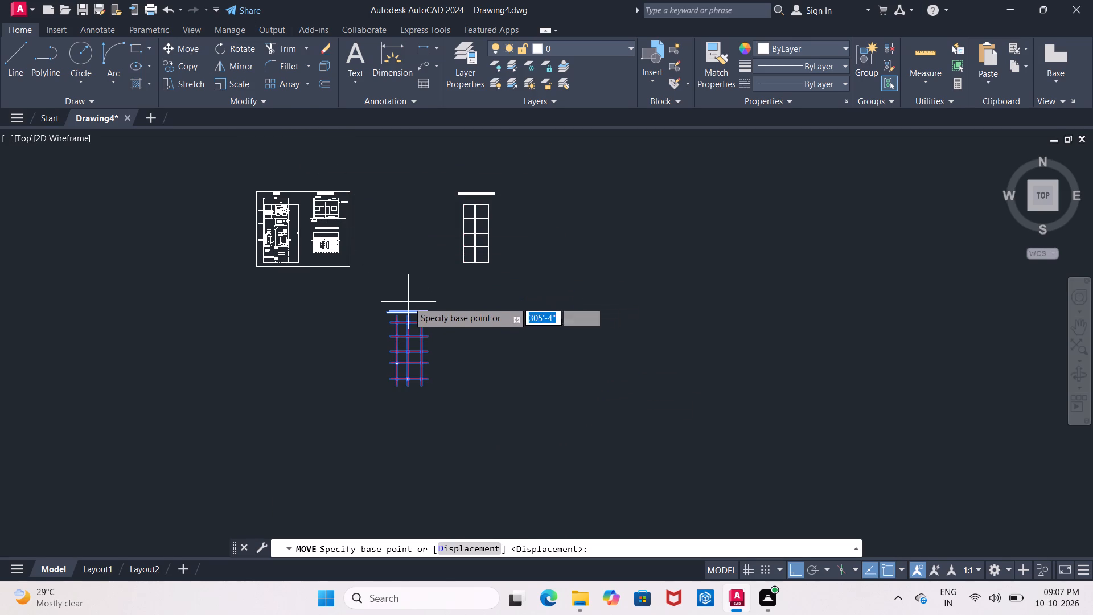
{"action": "left_click", "coordinate": [408, 310]}
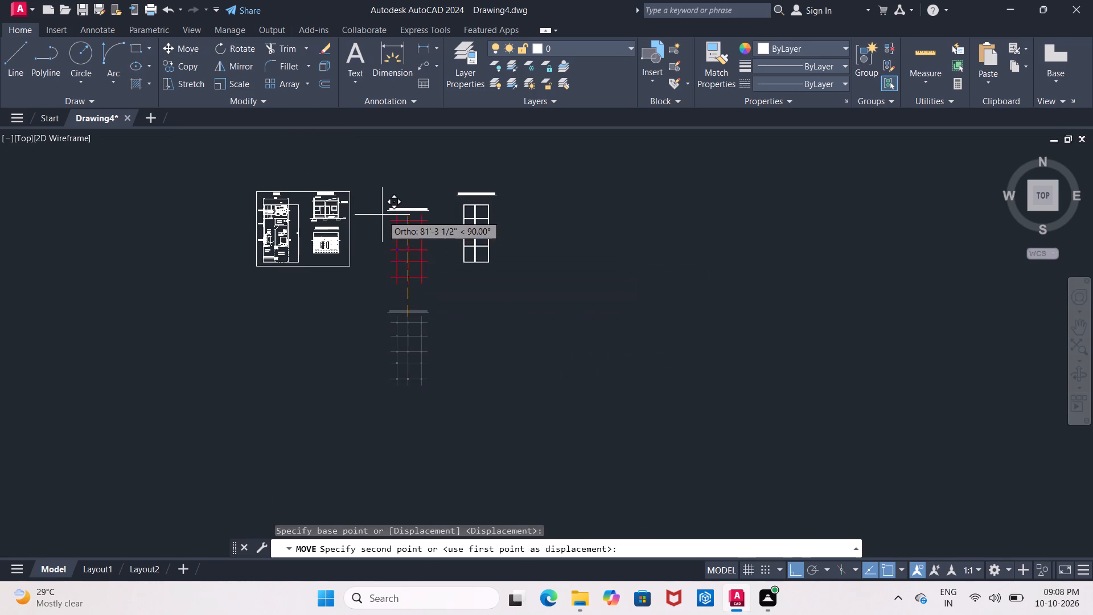
{"action": "scroll", "coordinate": [382, 215], "scroll_direction": "up", "scroll_amount": 2}
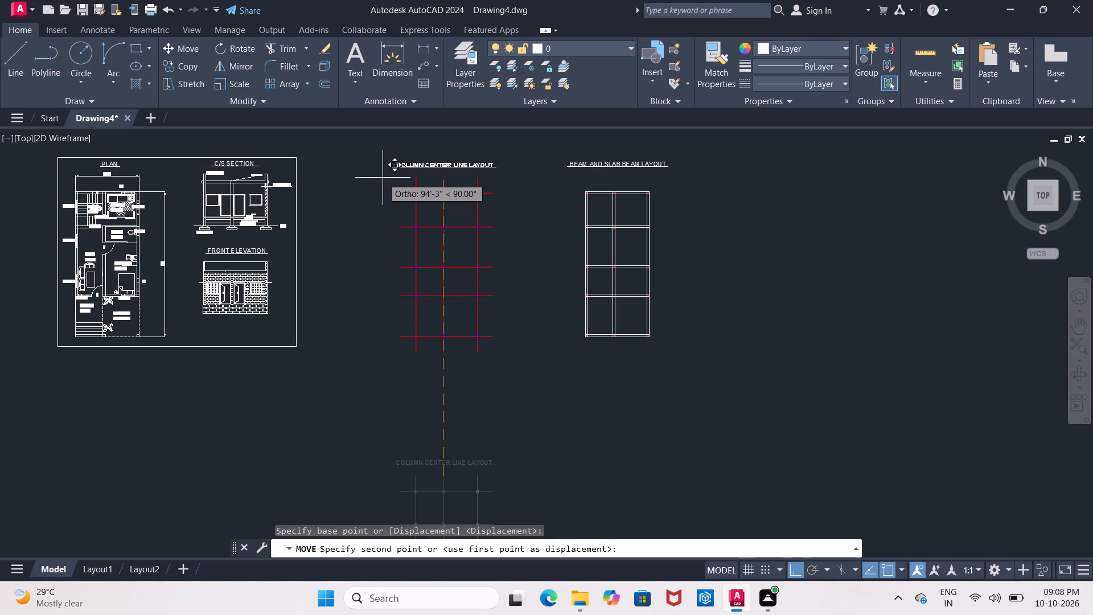
{"action": "left_click", "coordinate": [383, 178]}
Draw one rectangular frame about 103' wide enclosing the column center line layout and the beam and slab beam layout with their titles.
{"action": "scroll", "coordinate": [517, 215], "scroll_direction": "up", "scroll_amount": 1}
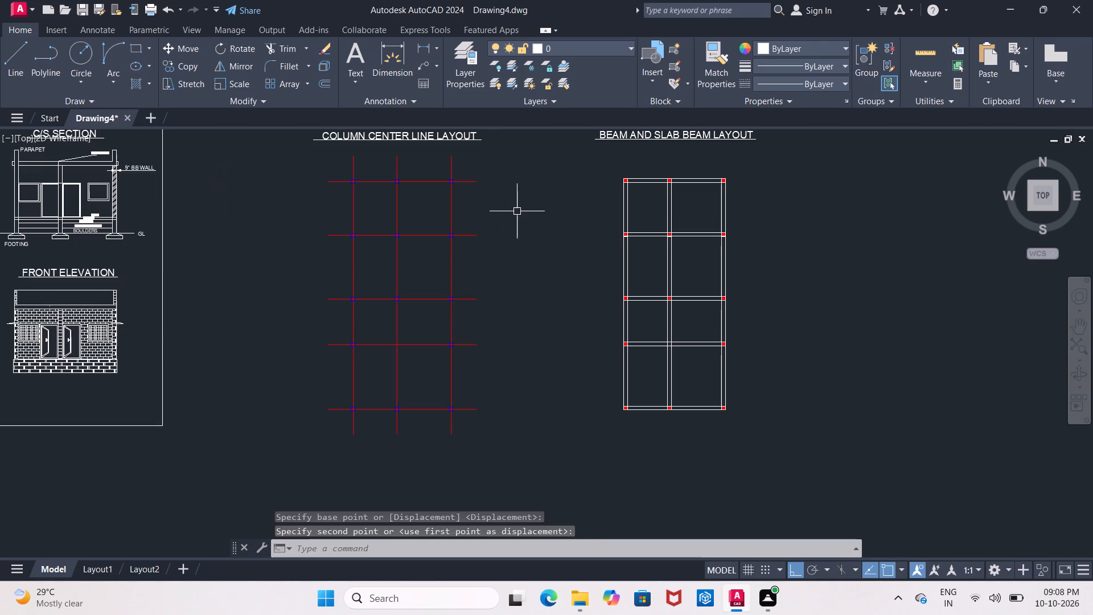
{"action": "scroll", "coordinate": [517, 211], "scroll_direction": "down", "scroll_amount": 1}
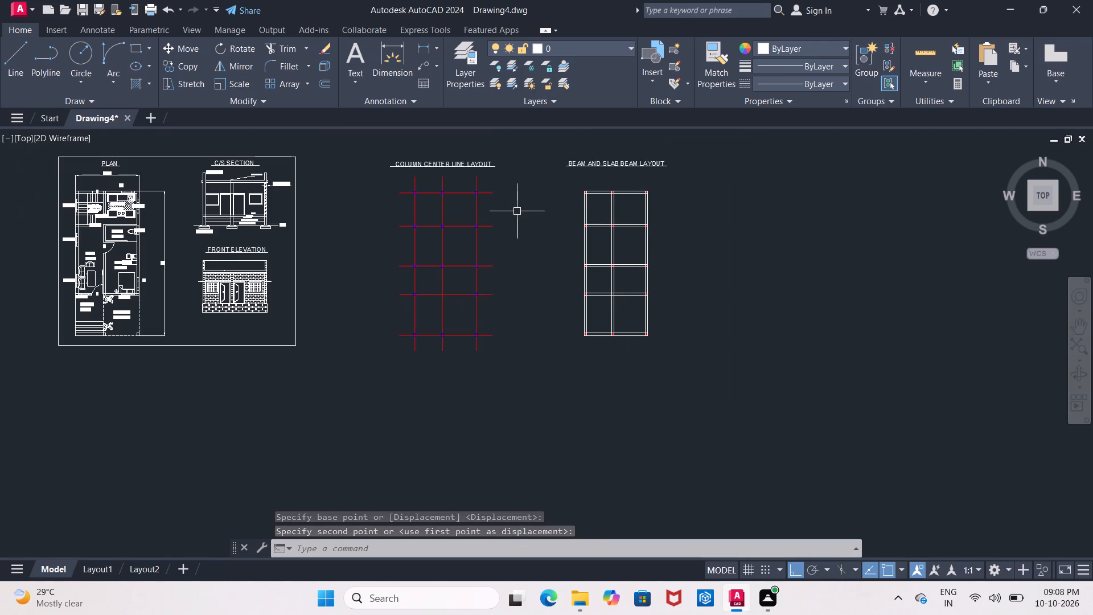
{"action": "middle_click_drag", "start_coordinate": [515, 215], "coordinate": [434, 237]}
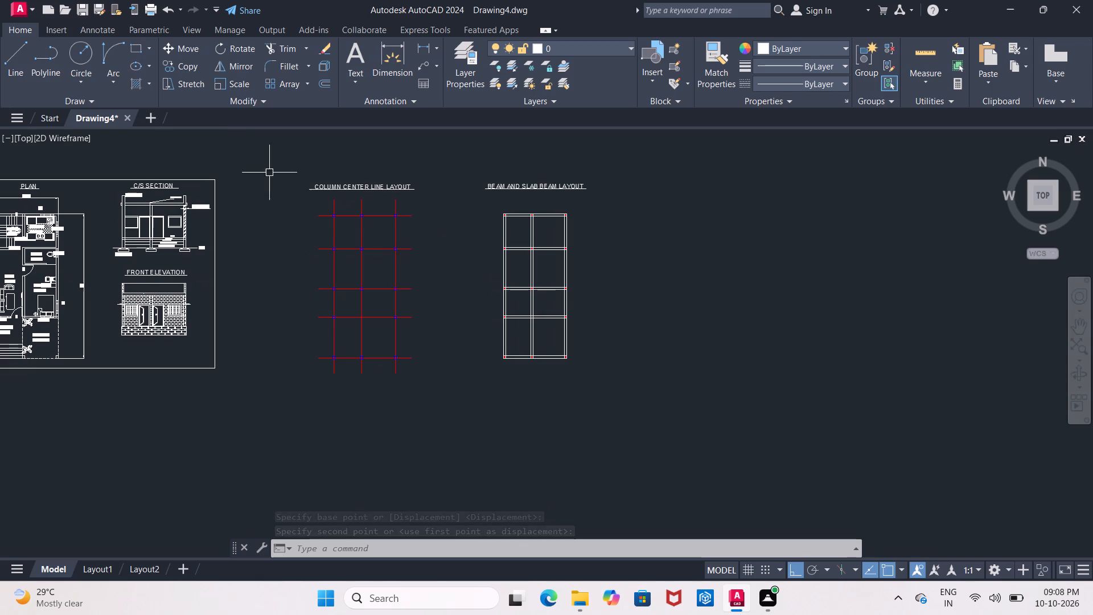
{"action": "left_click", "coordinate": [137, 51]}
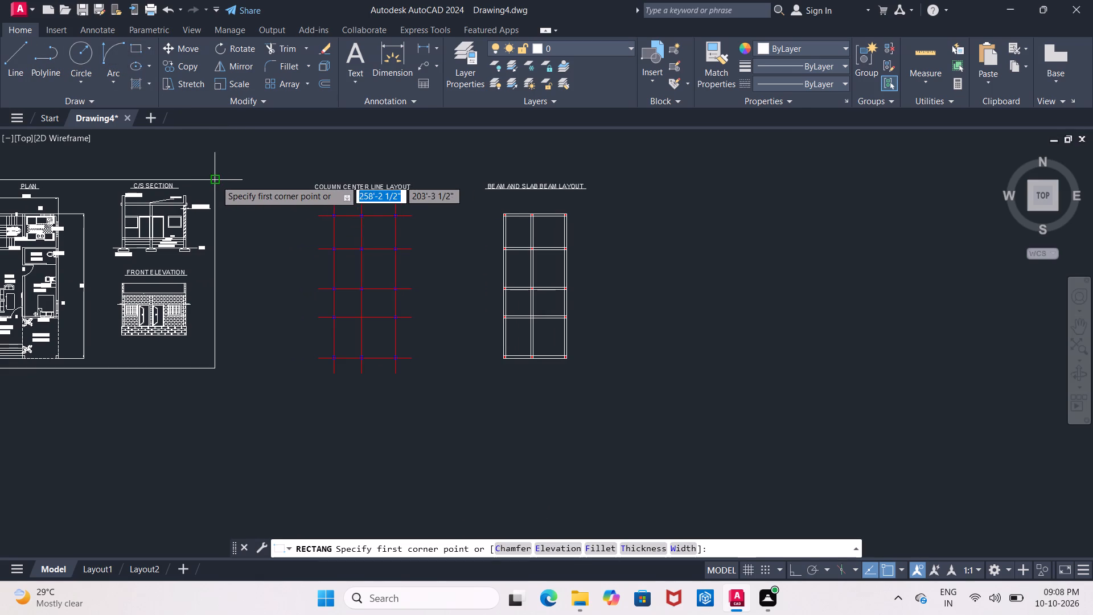
{"action": "left_click", "coordinate": [274, 181]}
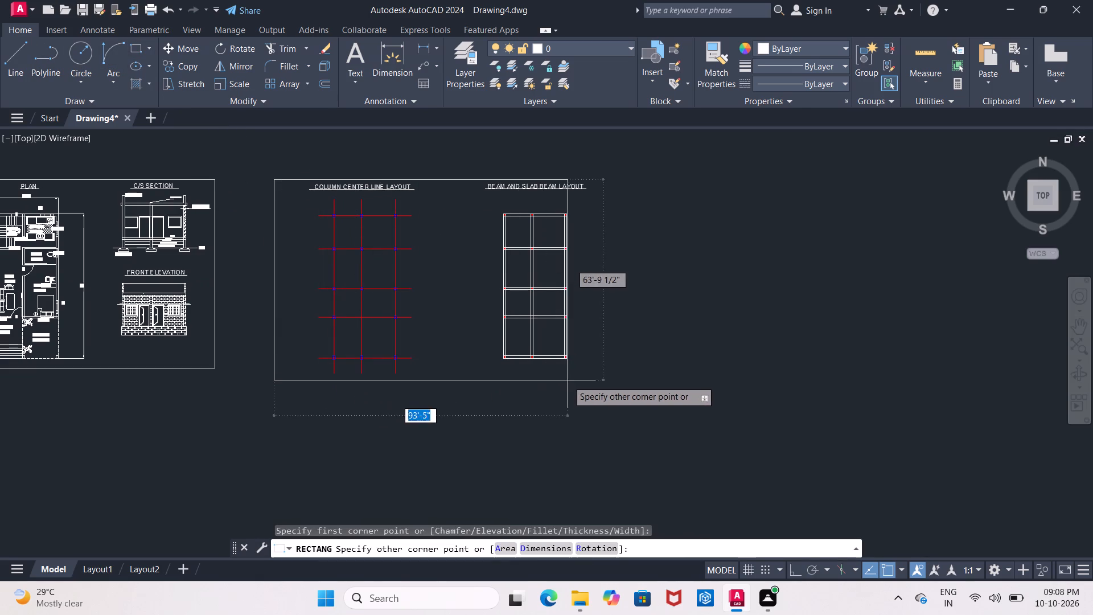
{"action": "left_click", "coordinate": [602, 380]}
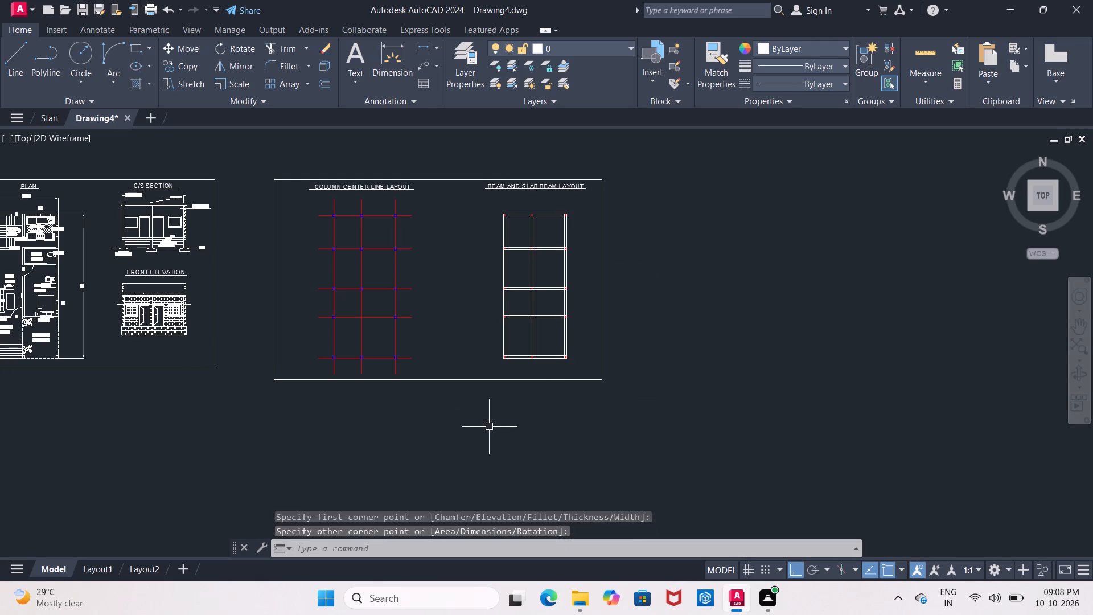
Draw a rectangular border about 220' by 80' around both the plan frame and the structural layout frame.
{"action": "scroll", "coordinate": [488, 423], "scroll_direction": "down", "scroll_amount": 1}
{"action": "middle_click_drag", "start_coordinate": [492, 422], "coordinate": [508, 382]}
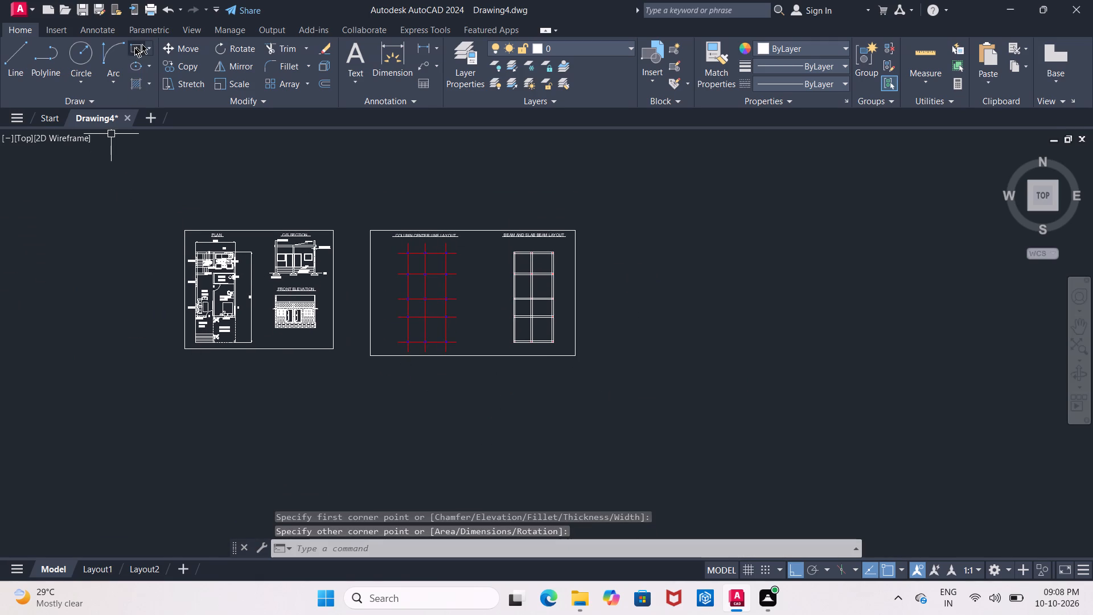
{"action": "left_click", "coordinate": [133, 48]}
{"action": "left_click", "coordinate": [160, 212]}
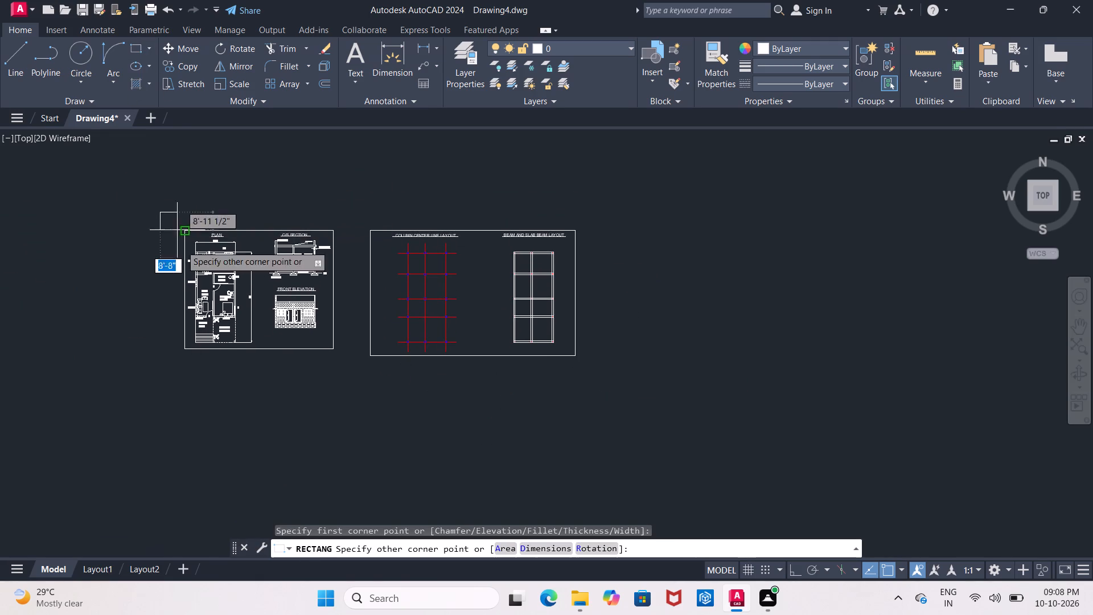
{"action": "left_click", "coordinate": [593, 370]}
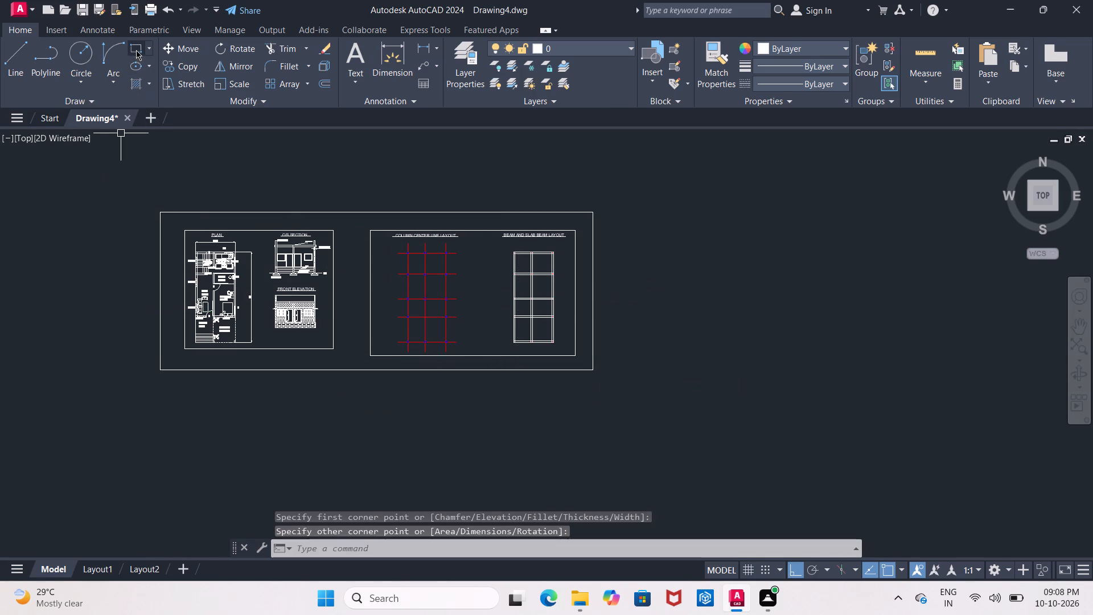
Draw a second, outer rectangular border about 235' by 87' around the existing sheet border.
{"action": "left_click", "coordinate": [136, 50]}
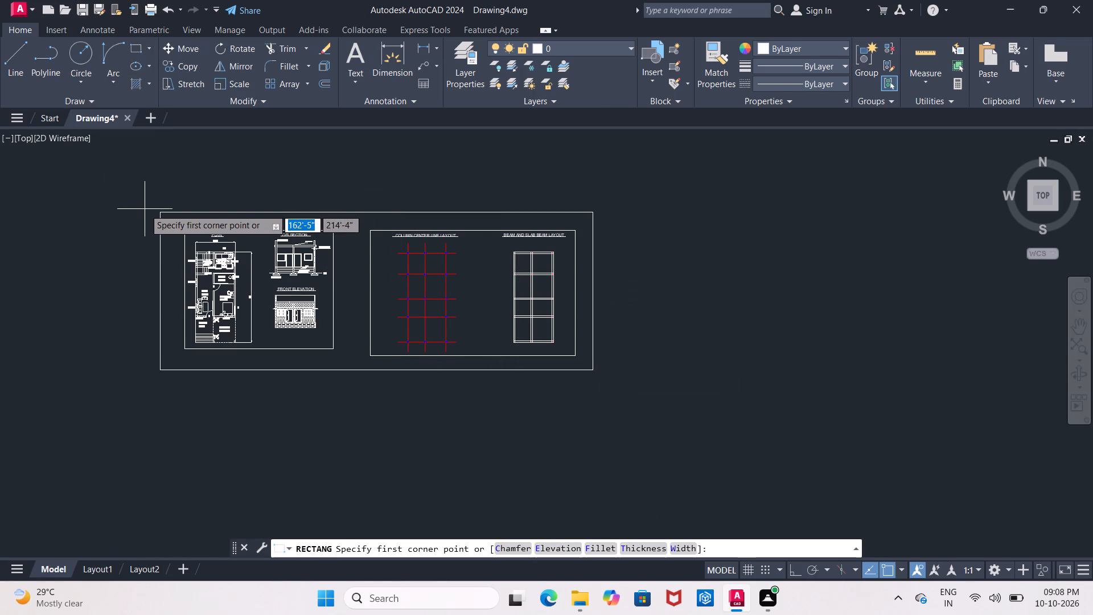
{"action": "left_click", "coordinate": [146, 205]}
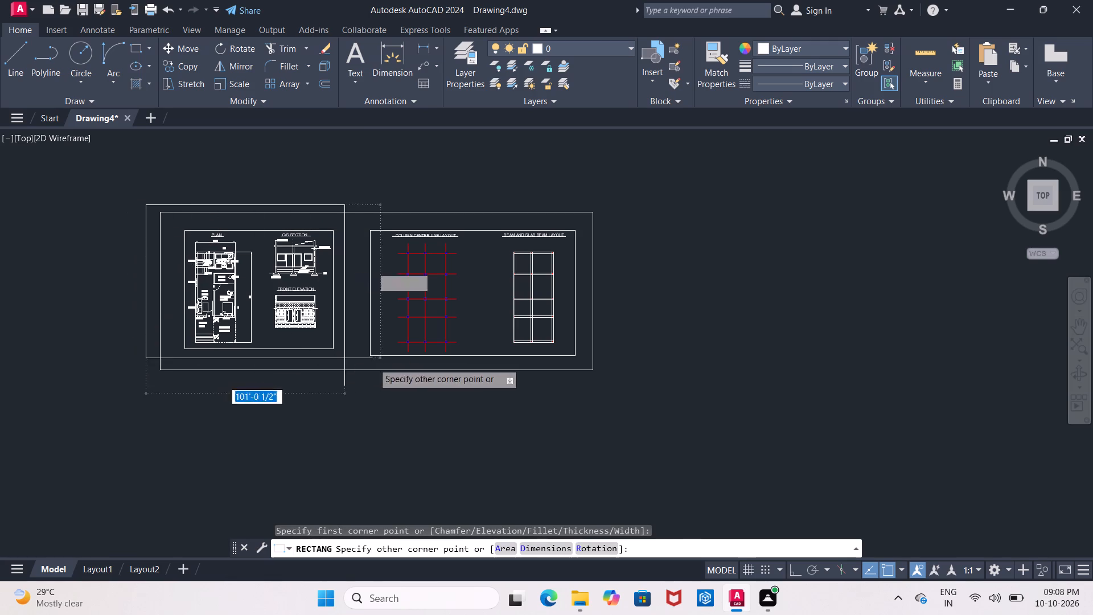
{"action": "left_click", "coordinate": [607, 376]}
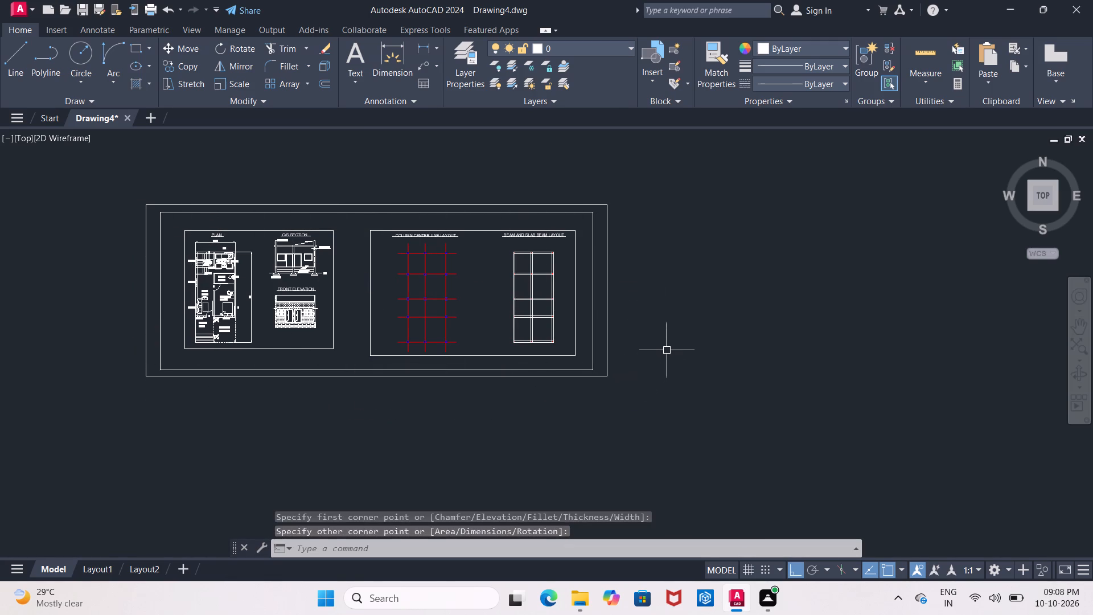
{"action": "key", "text": "Escape"}
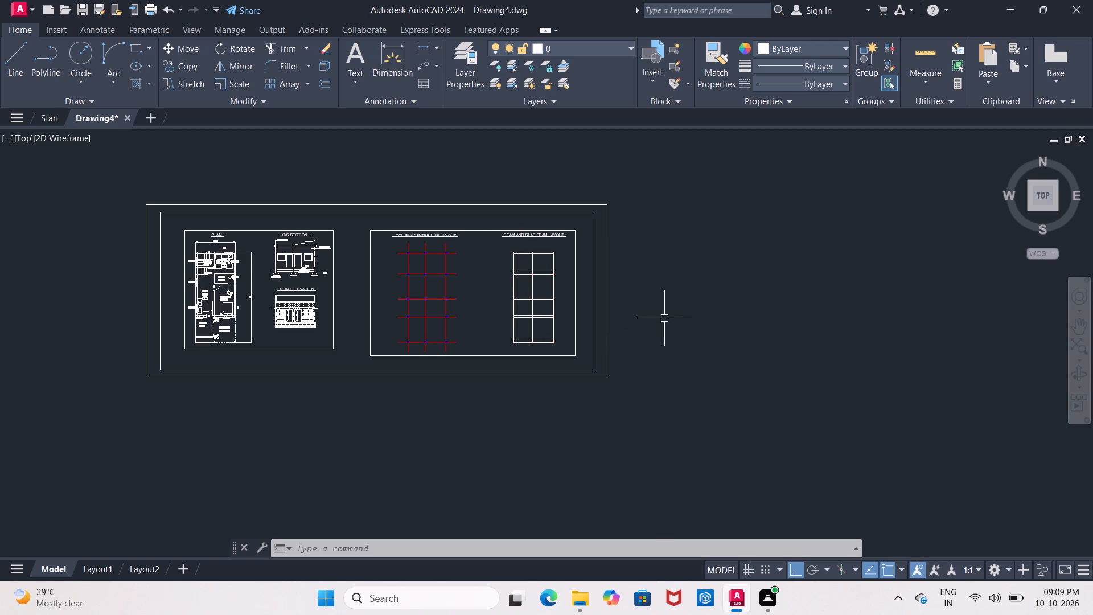
Examine the bordered sheet, checking the frames, titles and drawings of the plan, section, elevation and structural layouts.
{"action": "middle_click_drag", "start_coordinate": [664, 318], "coordinate": [773, 303]}
{"action": "middle_click_drag", "start_coordinate": [466, 255], "coordinate": [463, 269]}
{"action": "scroll", "coordinate": [441, 236], "scroll_direction": "up", "scroll_amount": 2}
{"action": "middle_click_drag", "start_coordinate": [466, 240], "coordinate": [428, 216]}
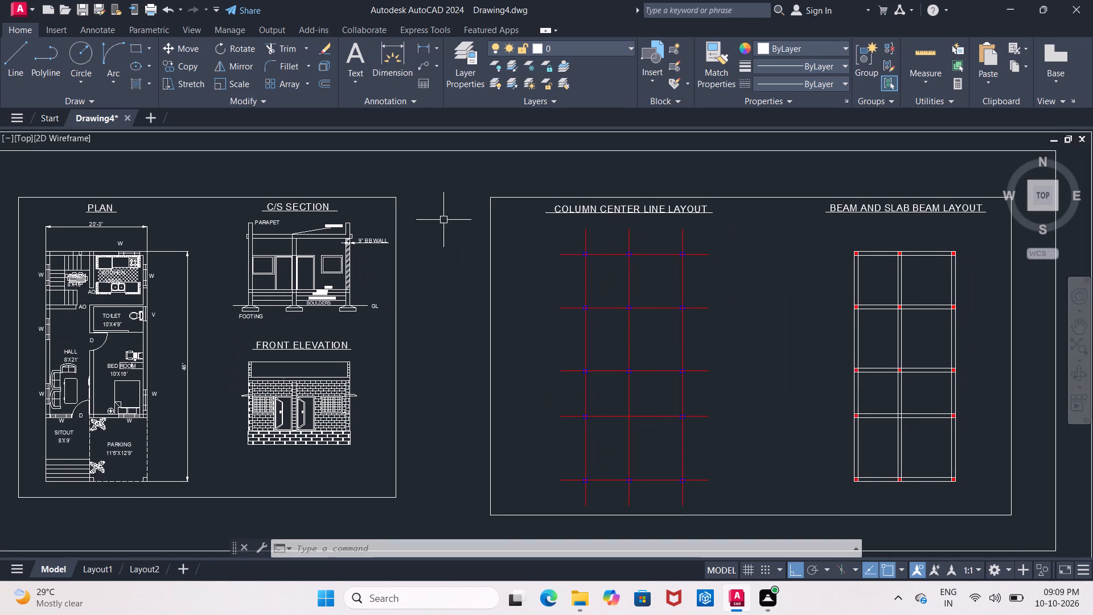
{"action": "middle_click_drag", "start_coordinate": [443, 222], "coordinate": [420, 202]}
{"action": "scroll", "coordinate": [420, 211], "scroll_direction": "down", "scroll_amount": 1}
{"action": "middle_click_drag", "start_coordinate": [425, 212], "coordinate": [445, 191]}
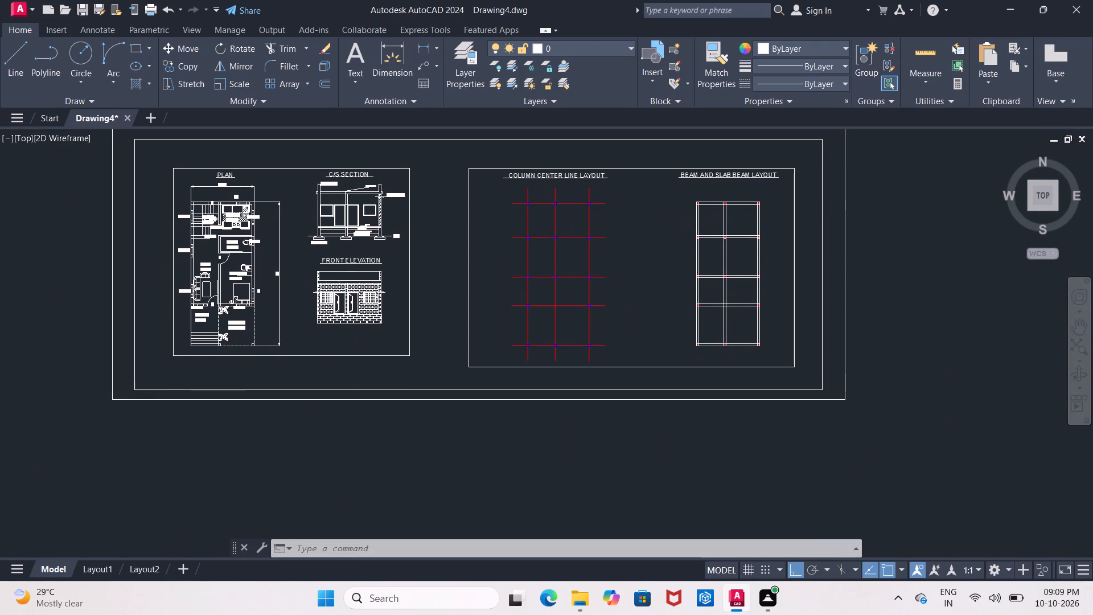
{"action": "middle_click_drag", "start_coordinate": [457, 264], "coordinate": [470, 192]}
{"action": "middle_click_drag", "start_coordinate": [466, 201], "coordinate": [455, 236]}
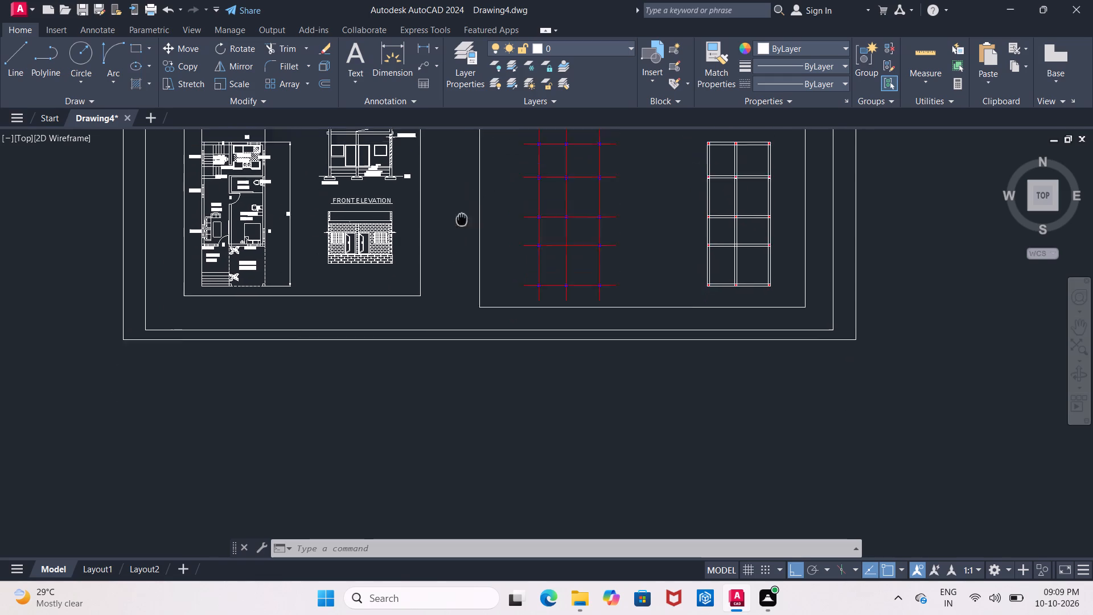
{"action": "middle_click_drag", "start_coordinate": [455, 236], "coordinate": [439, 275]}
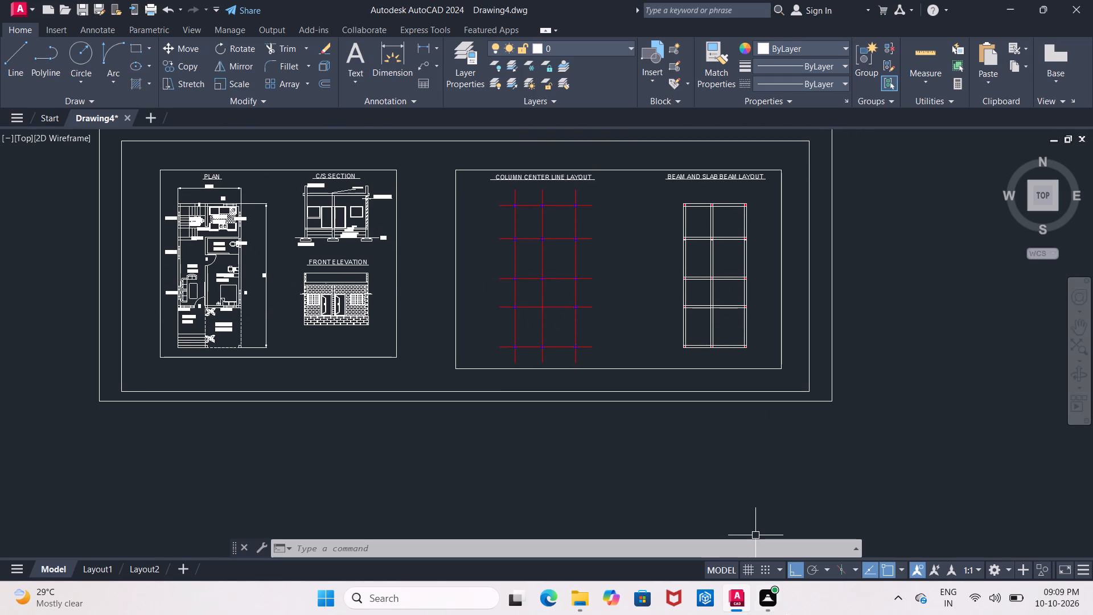
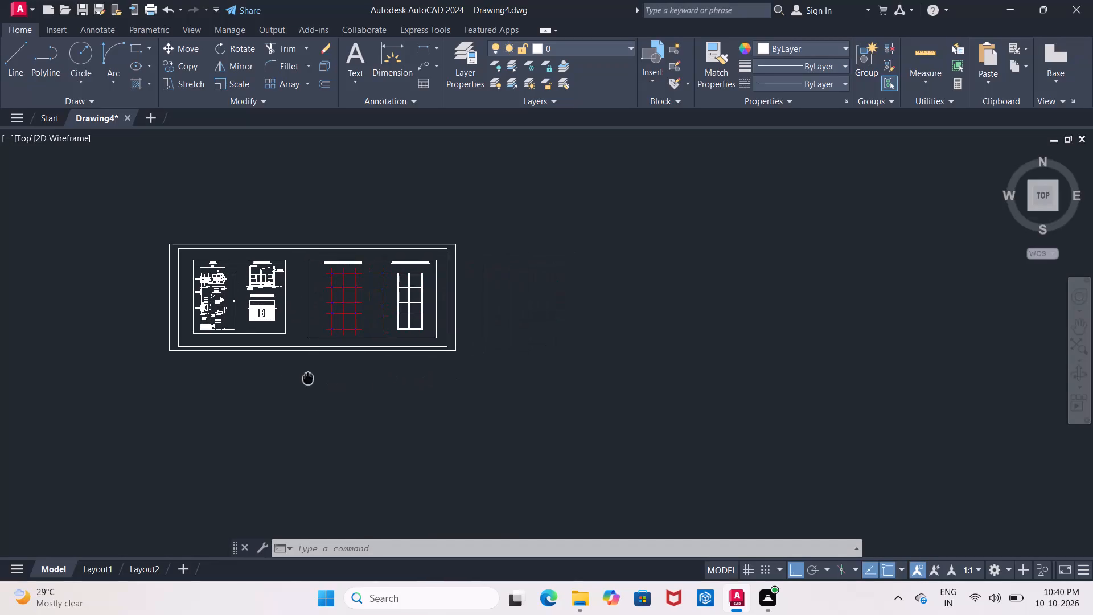
Examine the bordered sheet again, checking the structural layout frame beside the plan, section and elevation frame.
{"action": "scroll", "coordinate": [456, 354], "scroll_direction": "up", "scroll_amount": 2}
{"action": "middle_click_drag", "start_coordinate": [460, 351], "coordinate": [466, 355]}
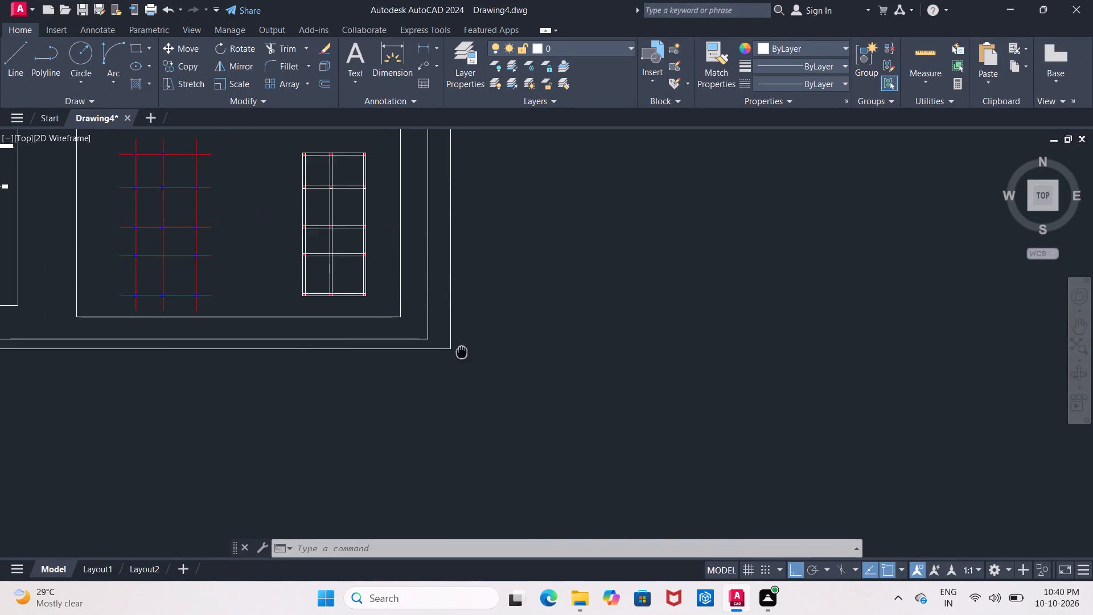
{"action": "middle_click_drag", "start_coordinate": [466, 355], "coordinate": [532, 417]}
{"action": "scroll", "coordinate": [582, 360], "scroll_direction": "down", "scroll_amount": 1}
{"action": "scroll", "coordinate": [584, 354], "scroll_direction": "up", "scroll_amount": 1}
{"action": "middle_click_drag", "start_coordinate": [584, 354], "coordinate": [613, 358]}
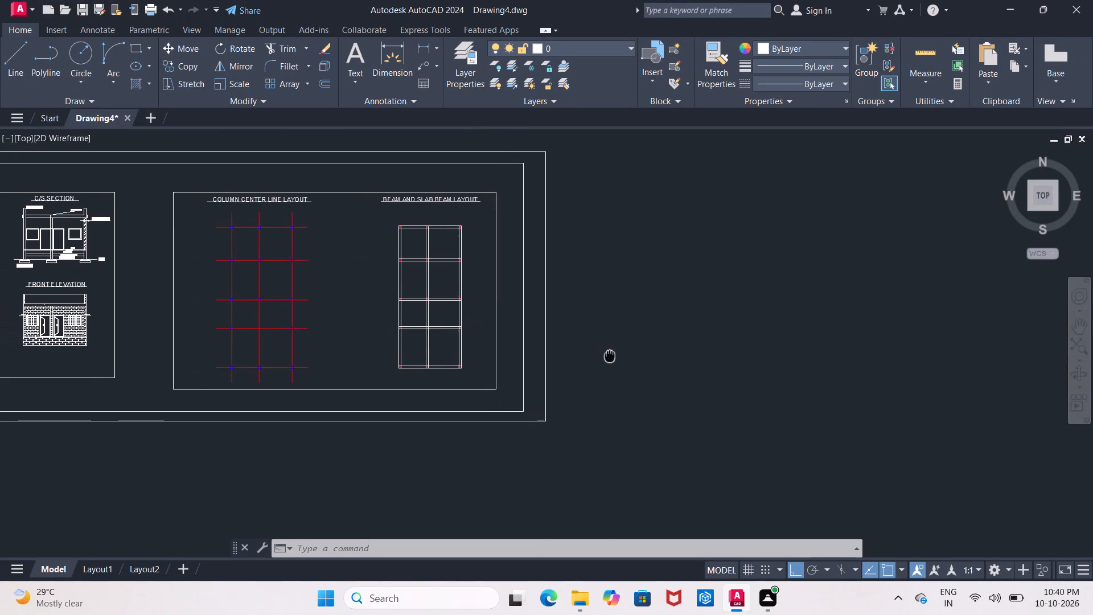
{"action": "middle_click_drag", "start_coordinate": [613, 358], "coordinate": [622, 374]}
{"action": "middle_click_drag", "start_coordinate": [631, 317], "coordinate": [691, 292]}
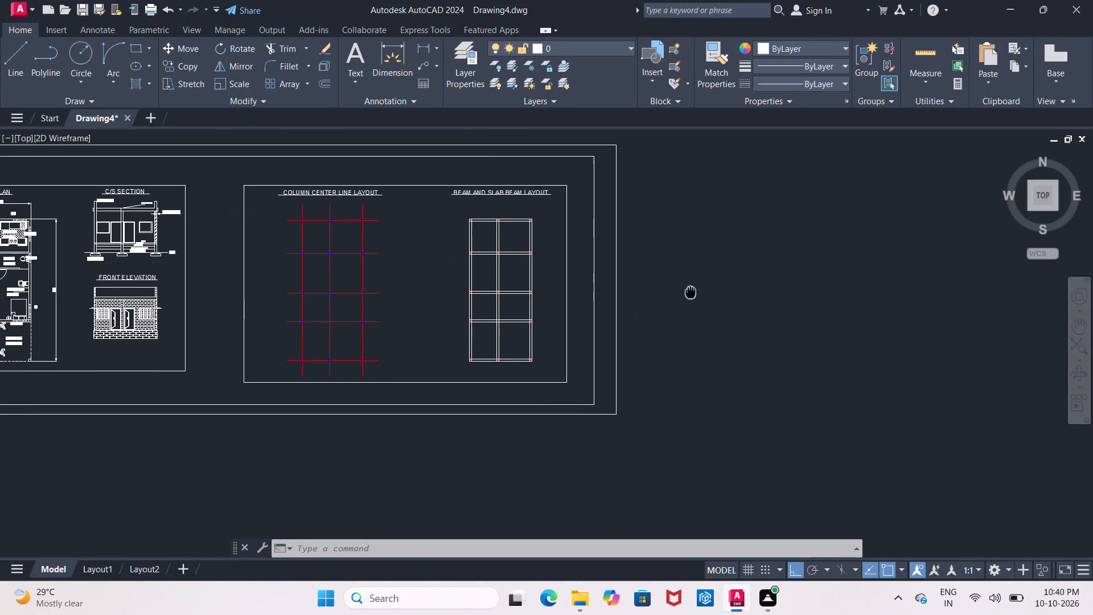
{"action": "middle_click_drag", "start_coordinate": [691, 292], "coordinate": [704, 286]}
{"action": "middle_click_drag", "start_coordinate": [421, 261], "coordinate": [488, 272]}
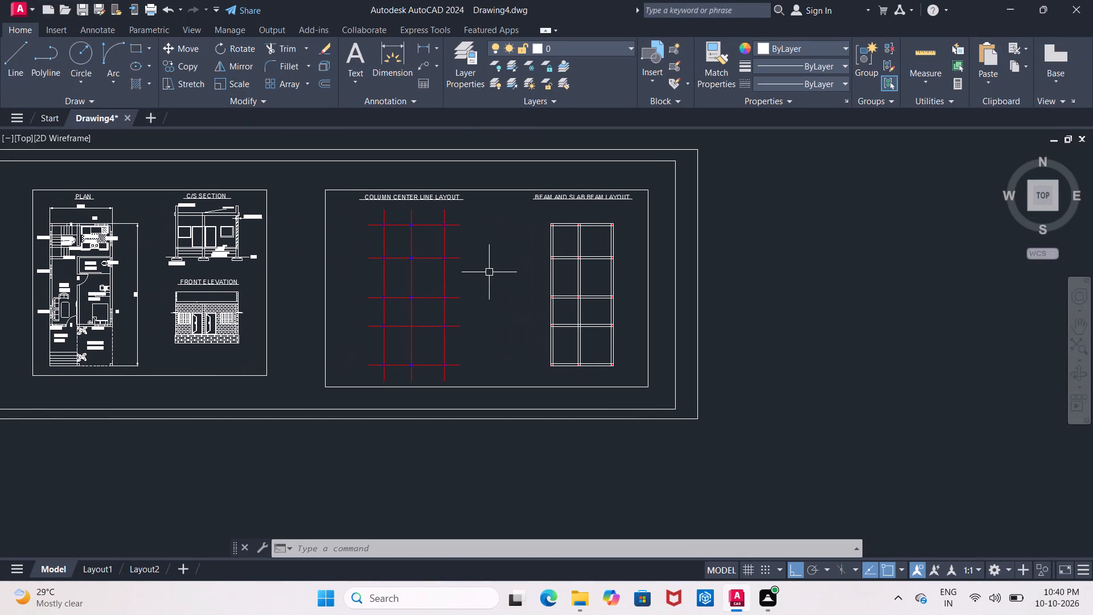
{"action": "scroll", "coordinate": [491, 273], "scroll_direction": "down", "scroll_amount": 1}
{"action": "middle_click_drag", "start_coordinate": [491, 273], "coordinate": [509, 257]}
{"action": "scroll", "coordinate": [491, 273], "scroll_direction": "down", "scroll_amount": 1}
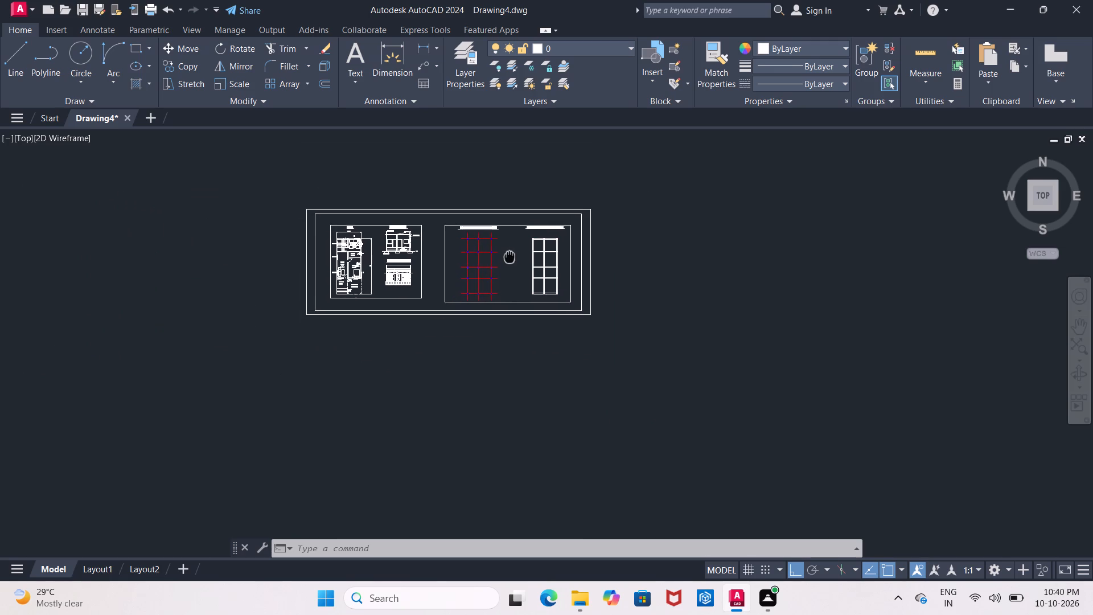
Draw a horizontal line 10' long in the empty space beside the double sheet border, next to the beam and slab beam layout.
{"action": "middle_click_drag", "start_coordinate": [509, 257], "coordinate": [369, 281]}
{"action": "scroll", "coordinate": [369, 281], "scroll_direction": "up", "scroll_amount": 2}
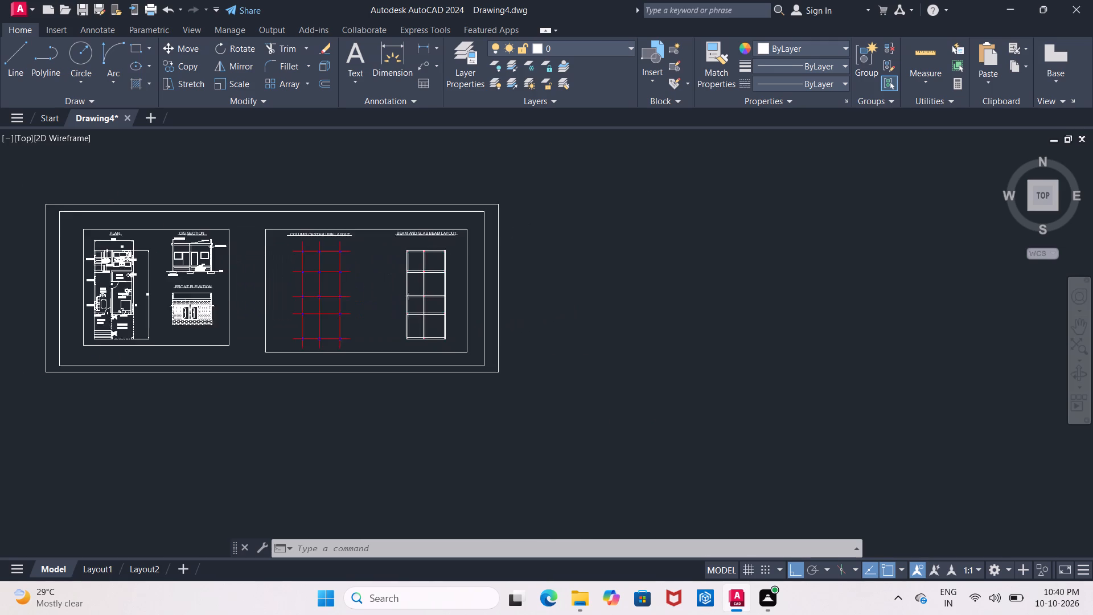
{"action": "scroll", "coordinate": [369, 281], "scroll_direction": "up", "scroll_amount": 1}
{"action": "middle_click_drag", "start_coordinate": [369, 281], "coordinate": [55, 283]}
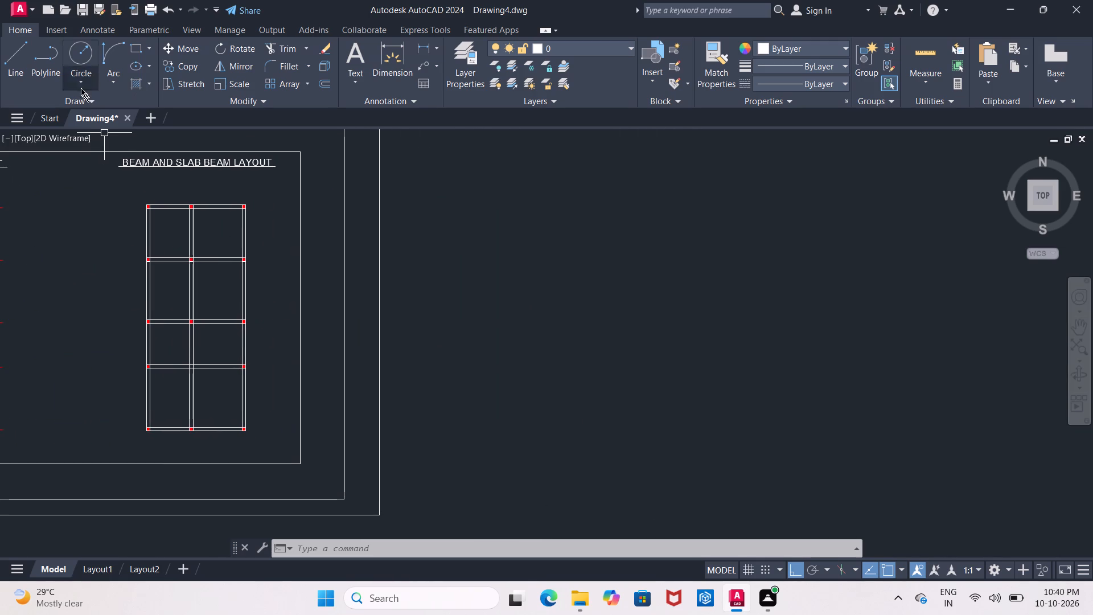
{"action": "left_click", "coordinate": [15, 67]}
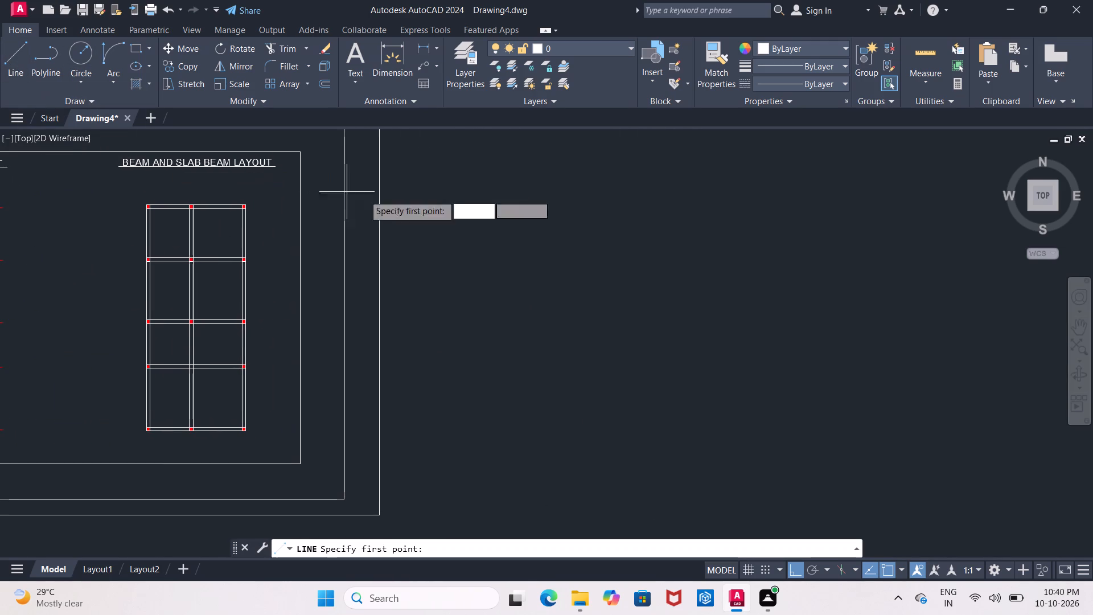
{"action": "left_click", "coordinate": [501, 189]}
{"action": "middle_click_drag", "start_coordinate": [623, 181], "coordinate": [523, 208]}
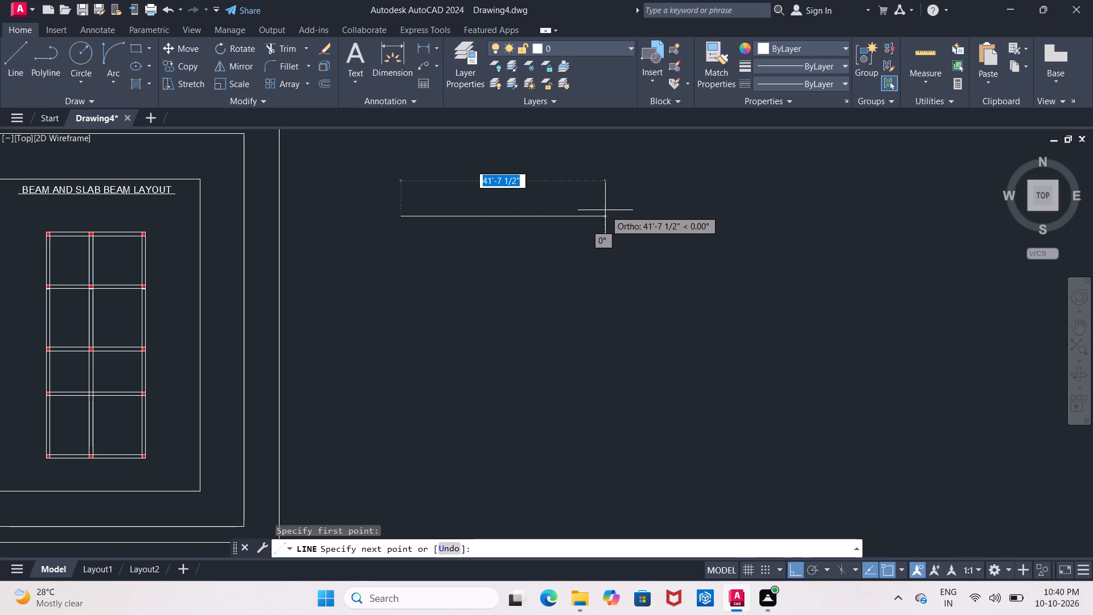
{"action": "type", "text": "10"}
{"action": "key", "text": "apostrophe"}
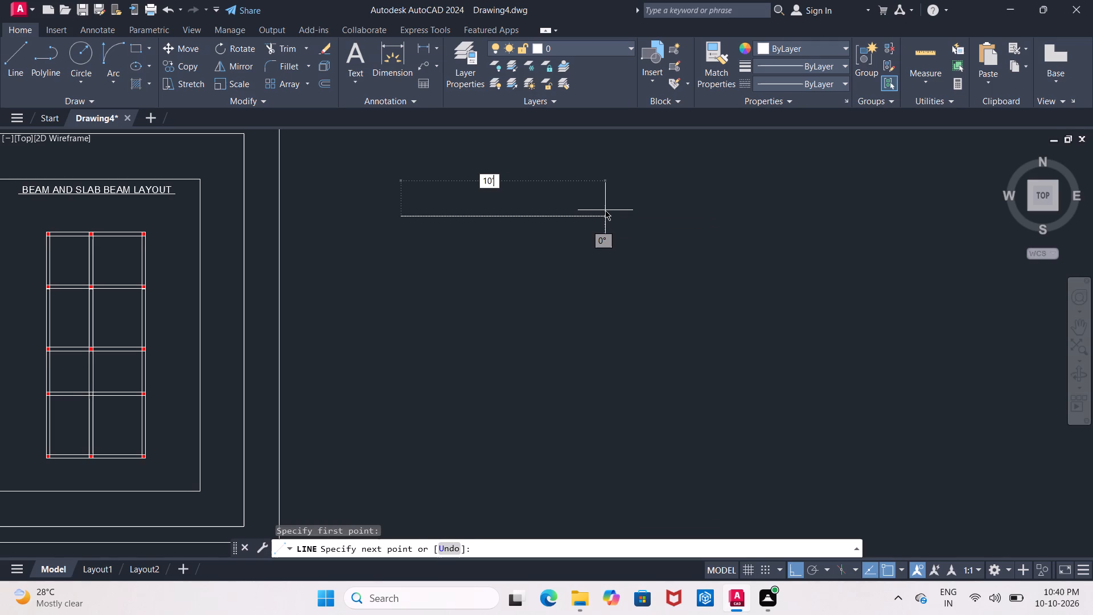
{"action": "key", "text": "Return"}
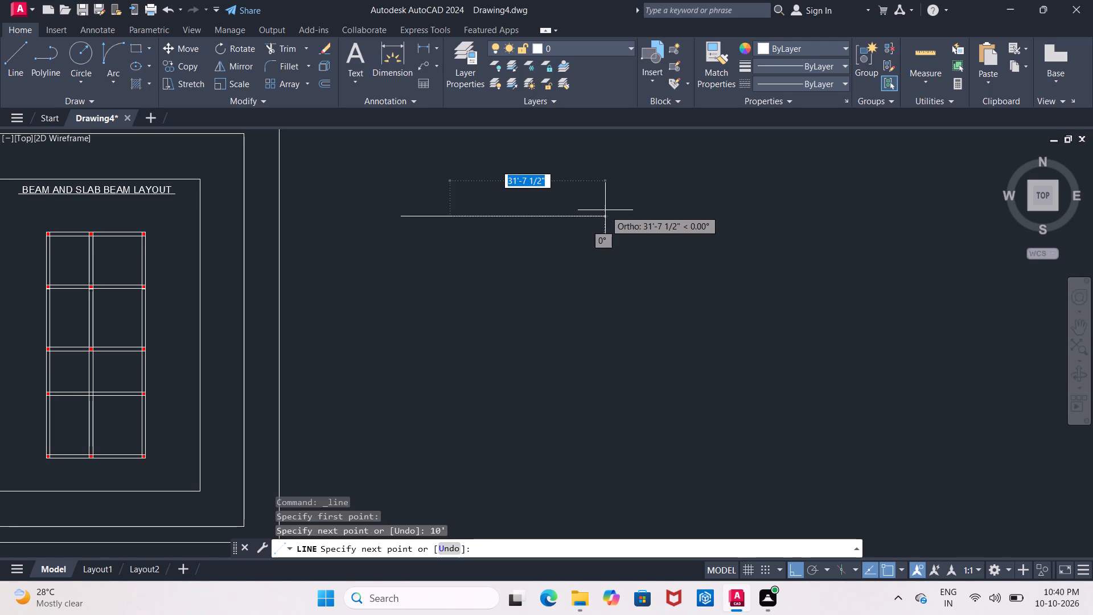
{"action": "key", "text": "Escape"}
Offset the 10' horizontal line 9" downward.
{"action": "scroll", "coordinate": [346, 229], "scroll_direction": "up", "scroll_amount": 2}
{"action": "scroll", "coordinate": [528, 188], "scroll_direction": "up", "scroll_amount": 1}
{"action": "middle_click_drag", "start_coordinate": [525, 182], "coordinate": [358, 163]}
{"action": "scroll", "coordinate": [358, 163], "scroll_direction": "up", "scroll_amount": 3}
{"action": "middle_click_drag", "start_coordinate": [383, 168], "coordinate": [438, 159]}
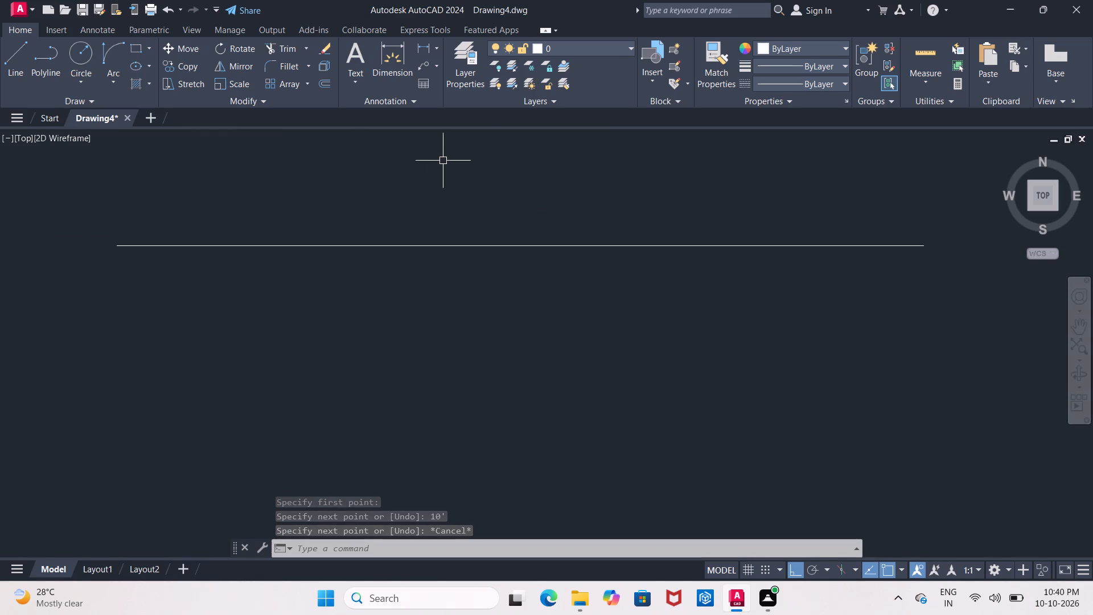
{"action": "key", "text": "Escape"}
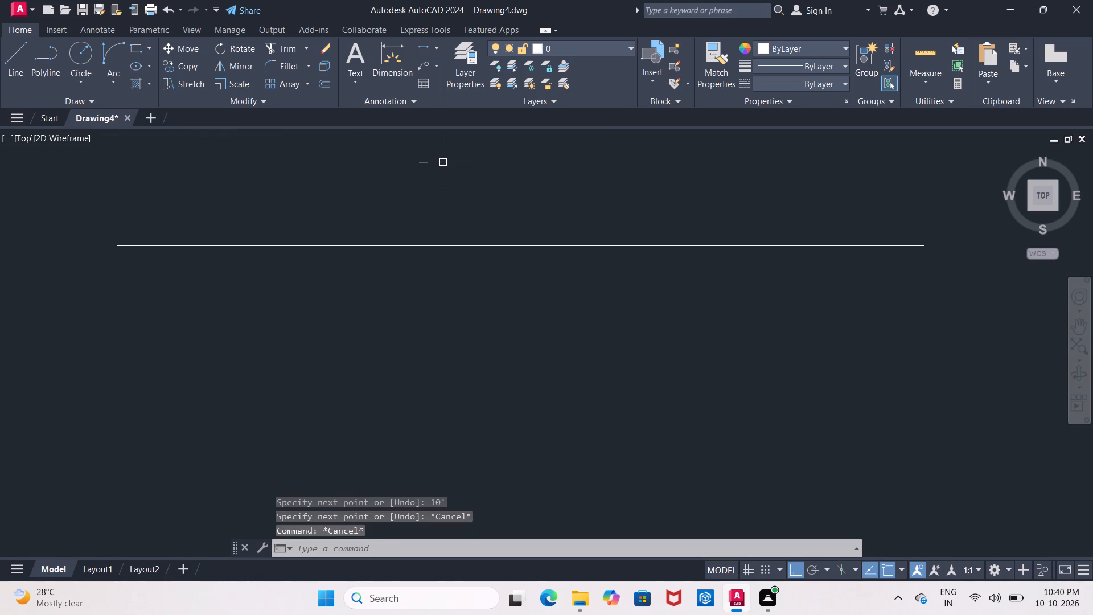
{"action": "key", "text": "o"}
{"action": "key", "text": "Return"}
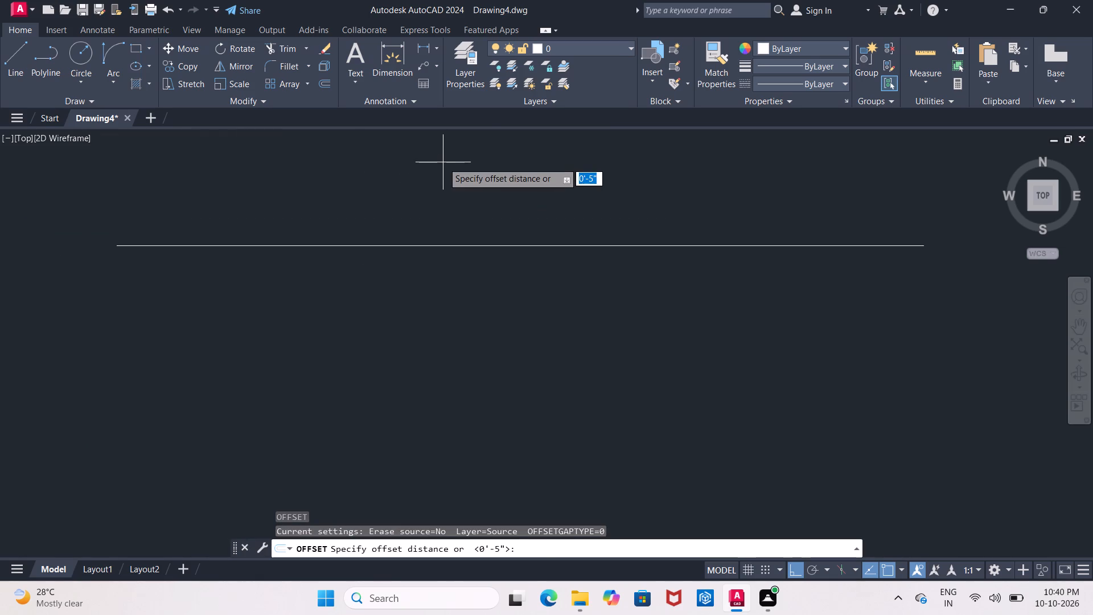
{"action": "type", "text": "9\""}
{"action": "key", "text": "Return"}
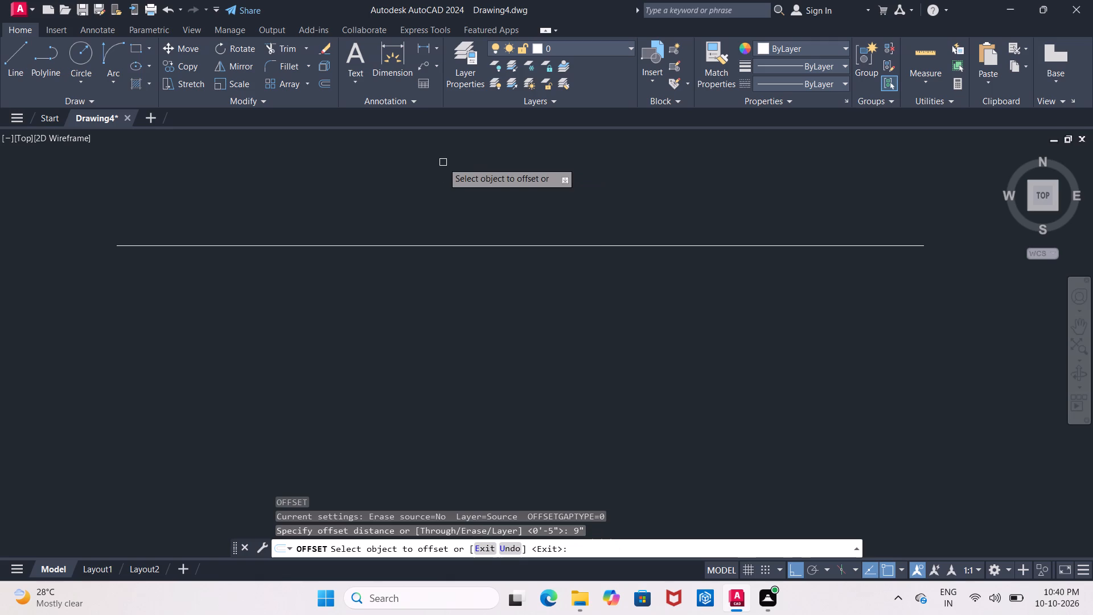
{"action": "left_click", "coordinate": [479, 245]}
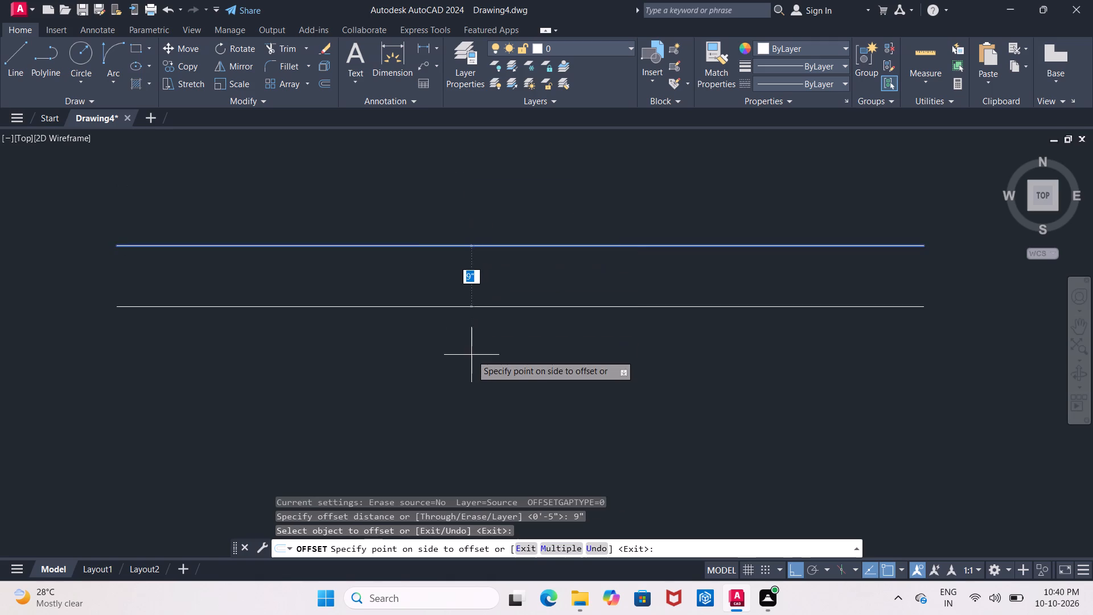
{"action": "left_click", "coordinate": [471, 355]}
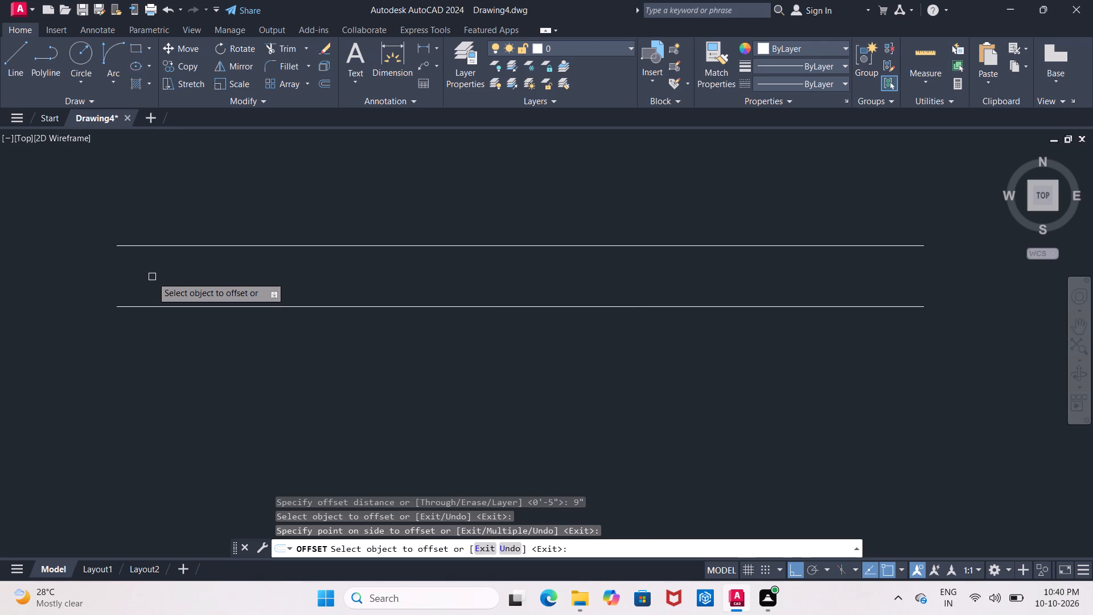
{"action": "key", "text": "Escape"}
Draw a vertical line joining the left ends of the two parallel horizontal lines.
{"action": "left_click", "coordinate": [6, 52]}
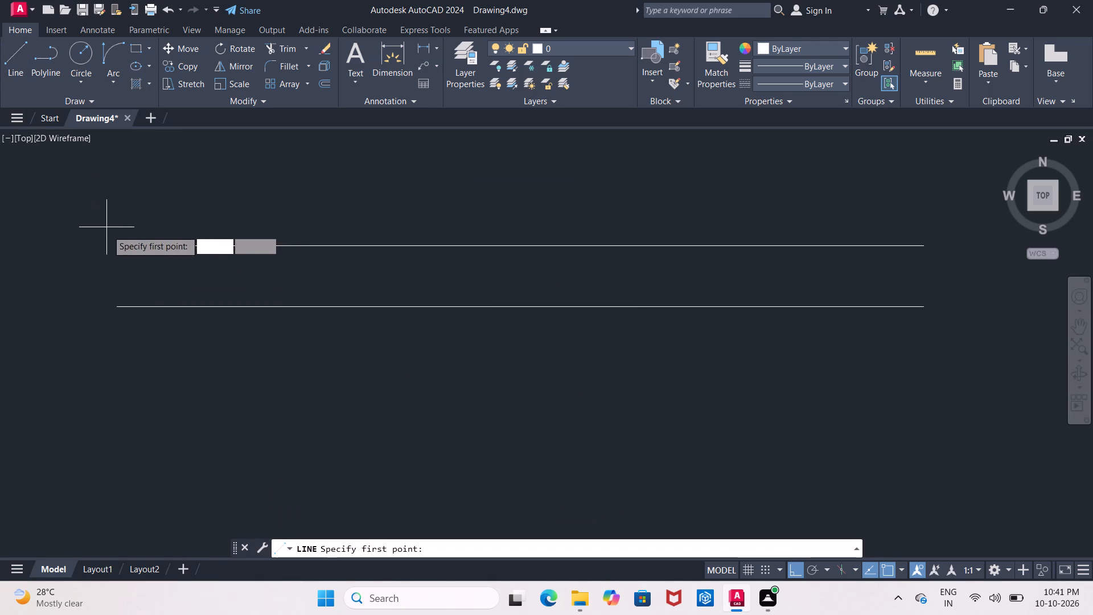
{"action": "left_click", "coordinate": [115, 244]}
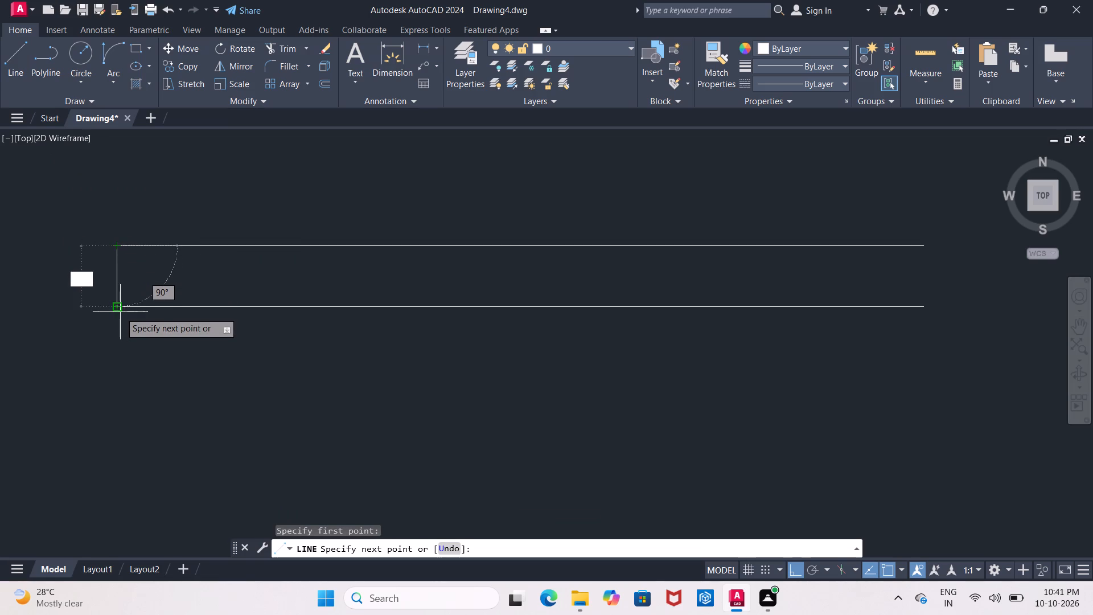
{"action": "left_click", "coordinate": [117, 307]}
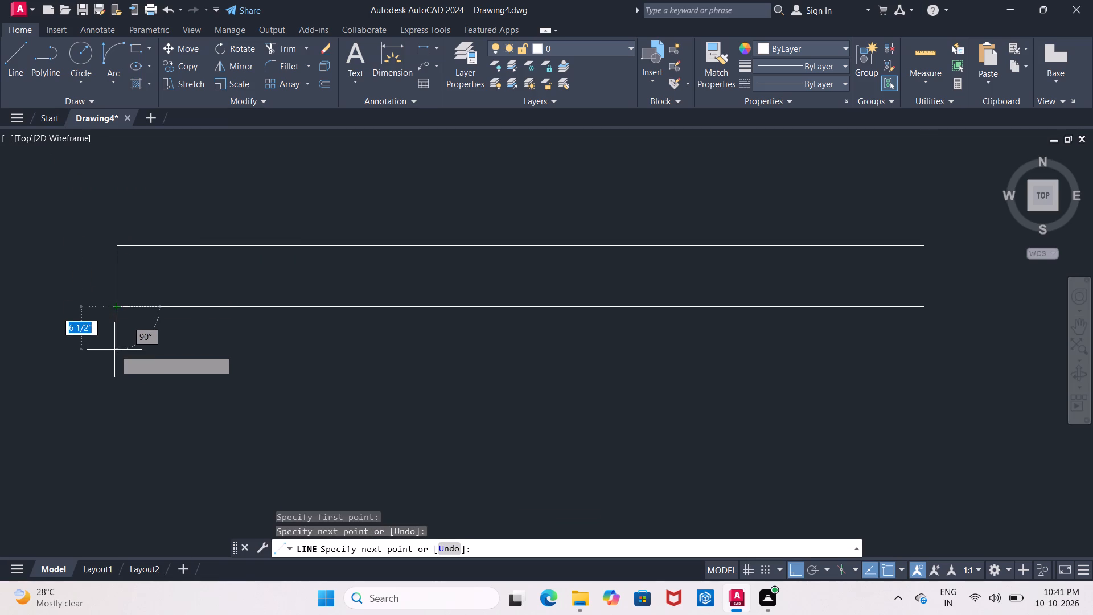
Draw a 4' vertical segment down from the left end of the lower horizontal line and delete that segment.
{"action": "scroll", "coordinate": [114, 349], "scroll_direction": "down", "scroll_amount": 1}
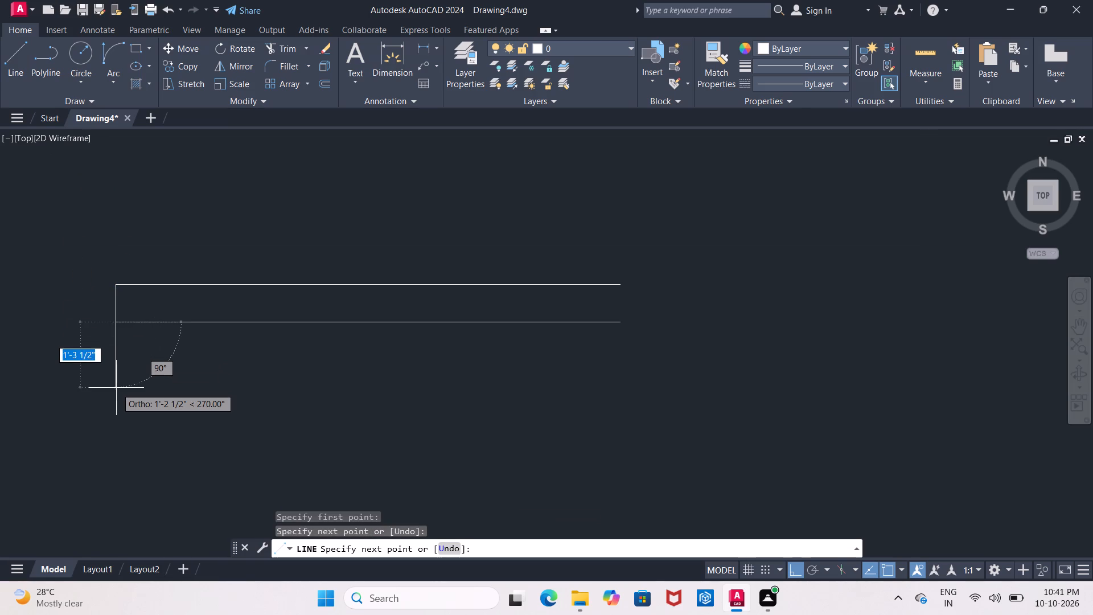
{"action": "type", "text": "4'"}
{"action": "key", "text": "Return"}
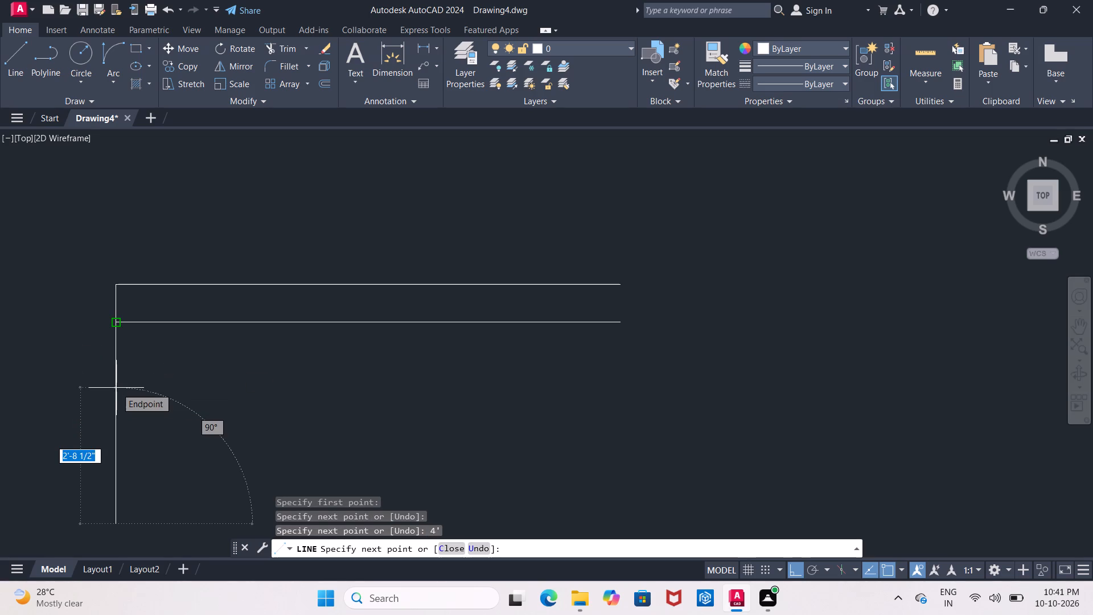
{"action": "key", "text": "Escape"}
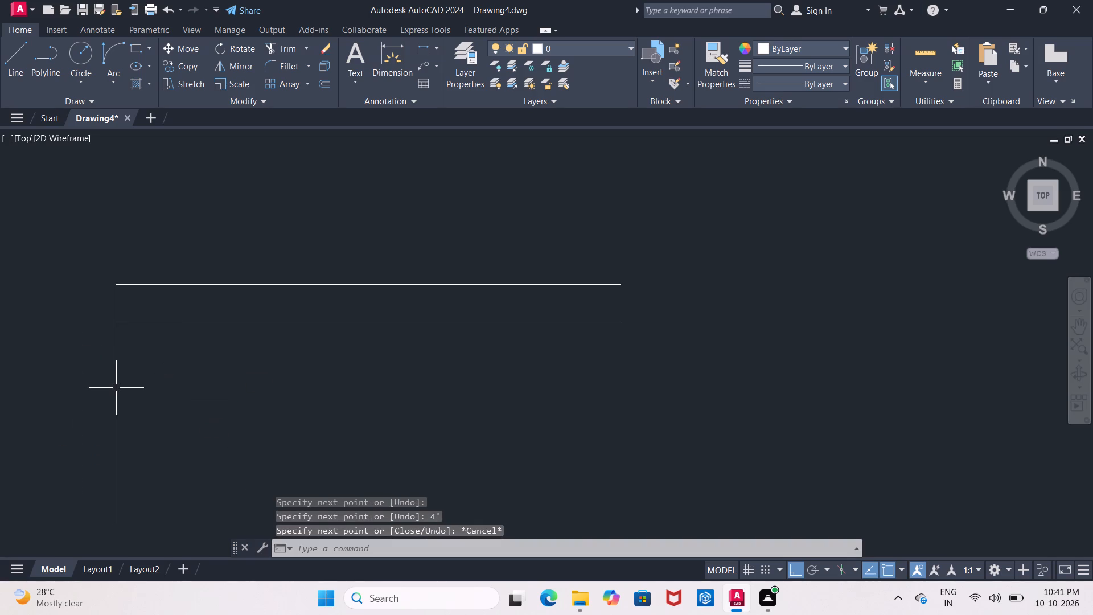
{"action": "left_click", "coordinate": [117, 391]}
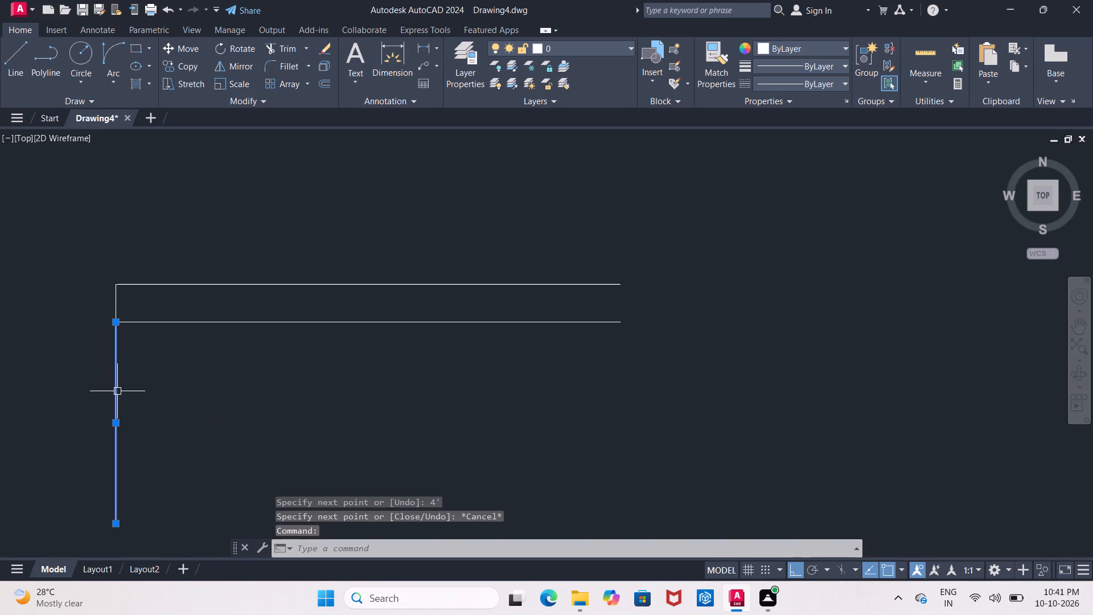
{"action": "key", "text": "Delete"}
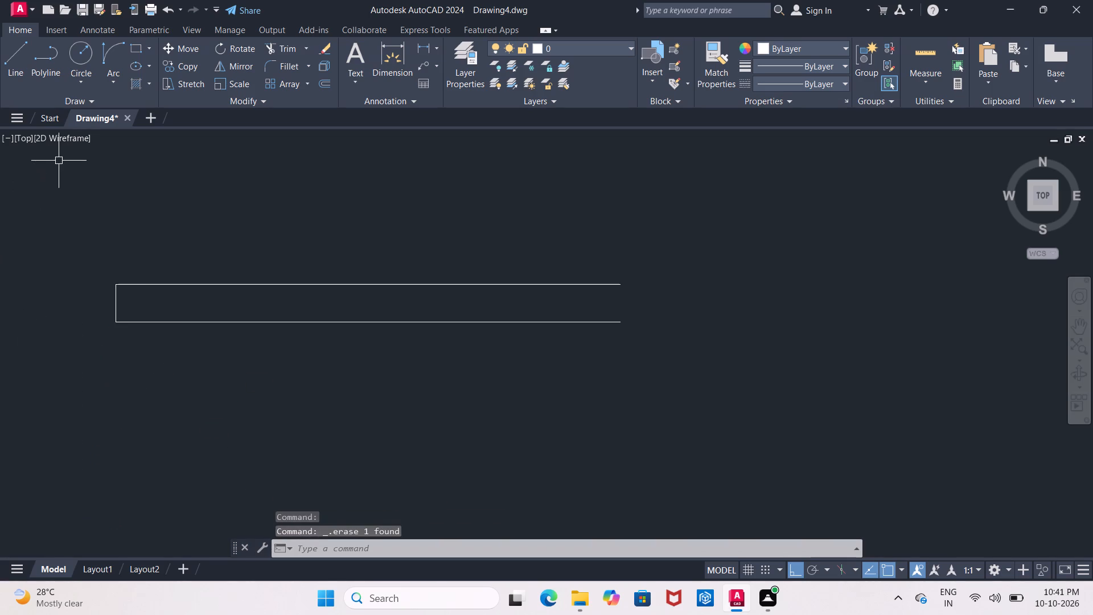
Draw a vertical line down from the lower horizontal line's left end in two consecutive segments, 3" and 3' long.
{"action": "left_click", "coordinate": [19, 80]}
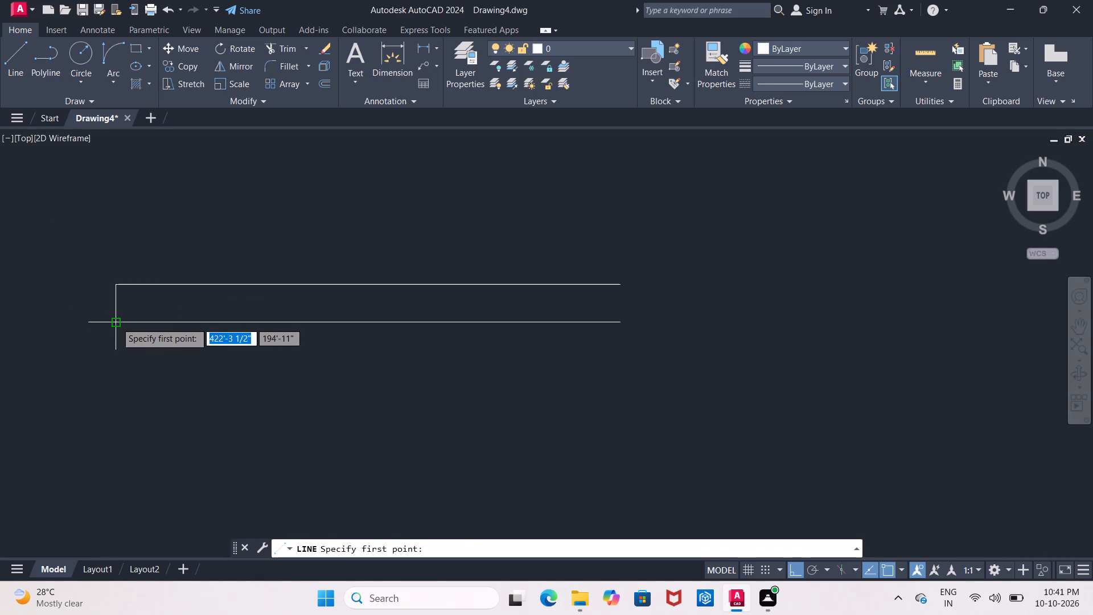
{"action": "left_click", "coordinate": [116, 322]}
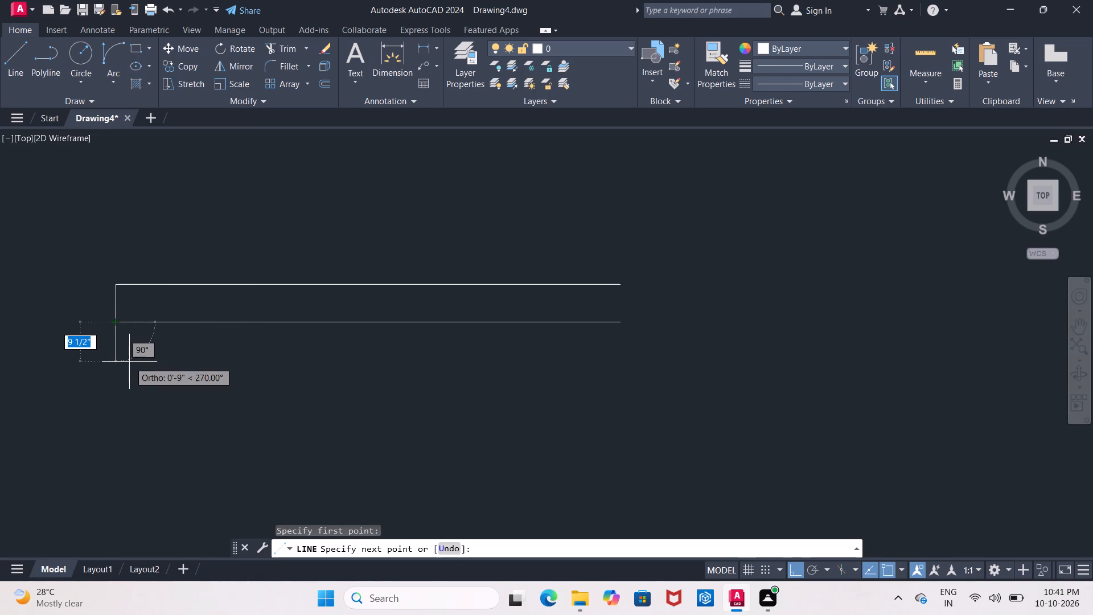
{"action": "key", "text": "3"}
{"action": "key", "text": "Return"}
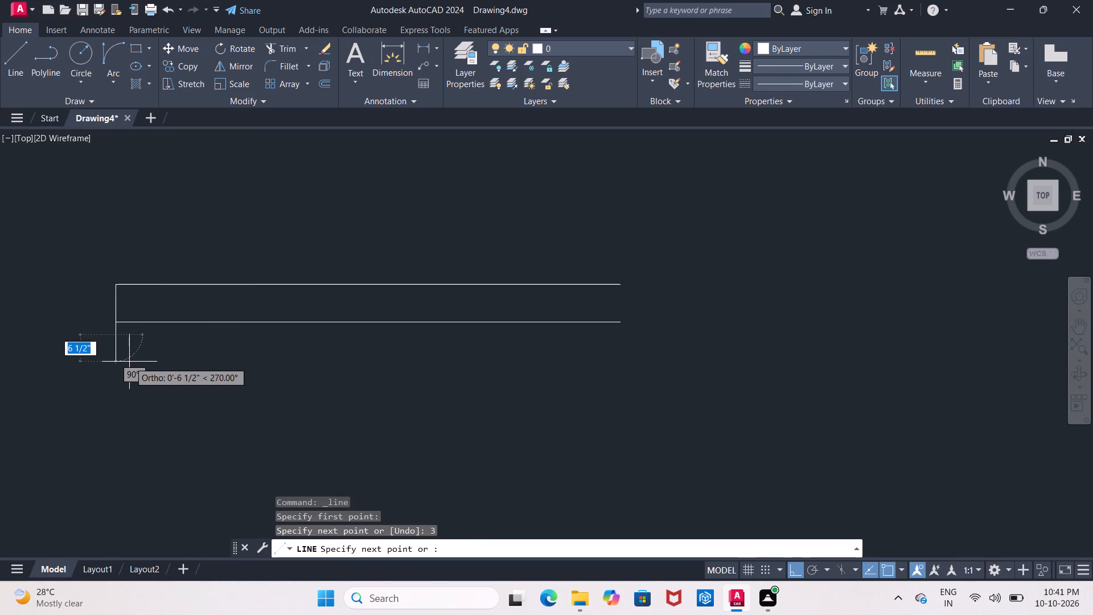
{"action": "key", "text": "BackSpace"}
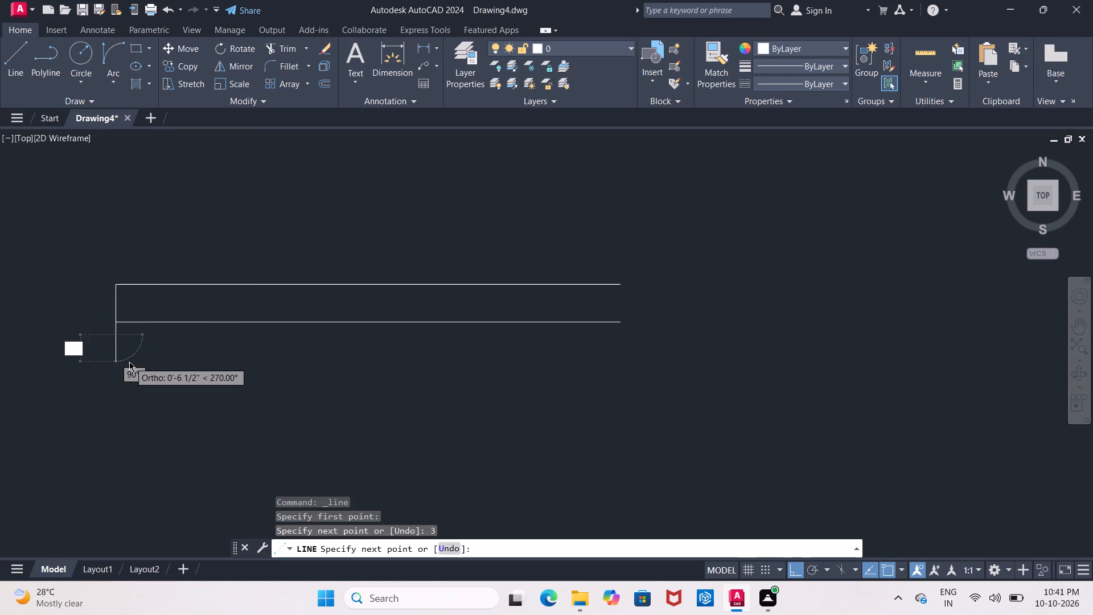
{"action": "key", "text": "Escape"}
{"action": "type", "text": "3'"}
{"action": "key", "text": "Return"}
{"action": "key", "text": "Escape"}
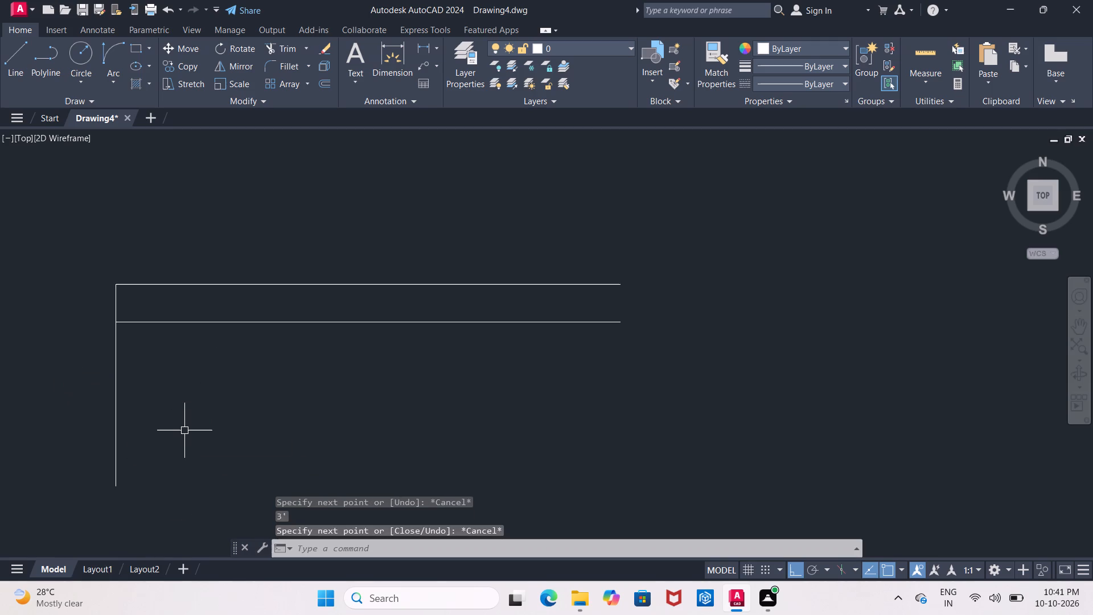
Offset the 3' vertical segment 9" to its right, under the horizontal lines.
{"action": "middle_click_drag", "start_coordinate": [149, 359], "coordinate": [162, 292]}
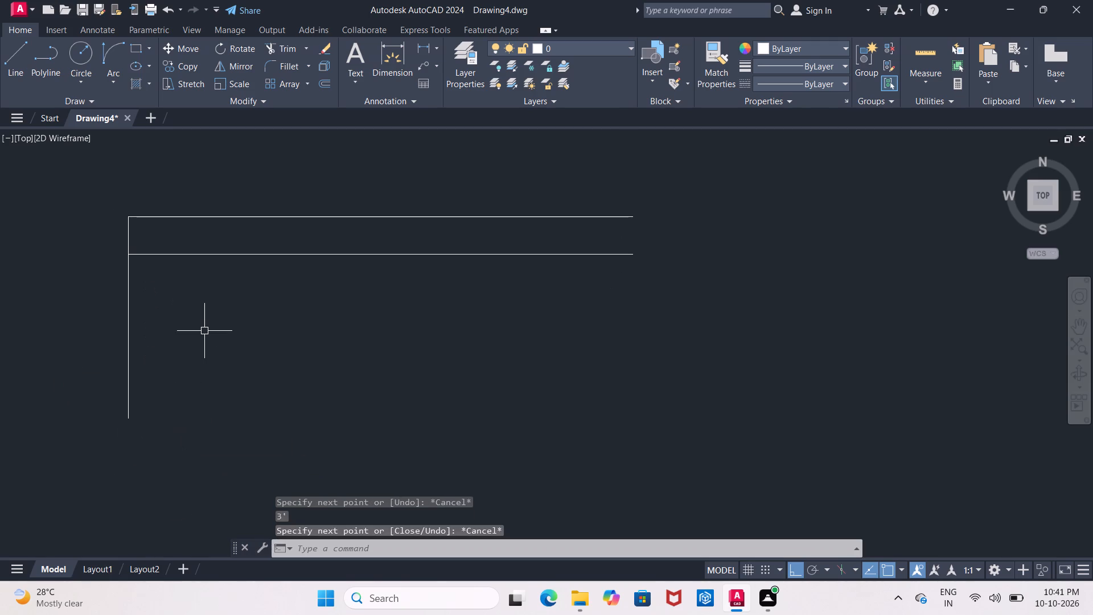
{"action": "key", "text": "o"}
{"action": "key", "text": "Return"}
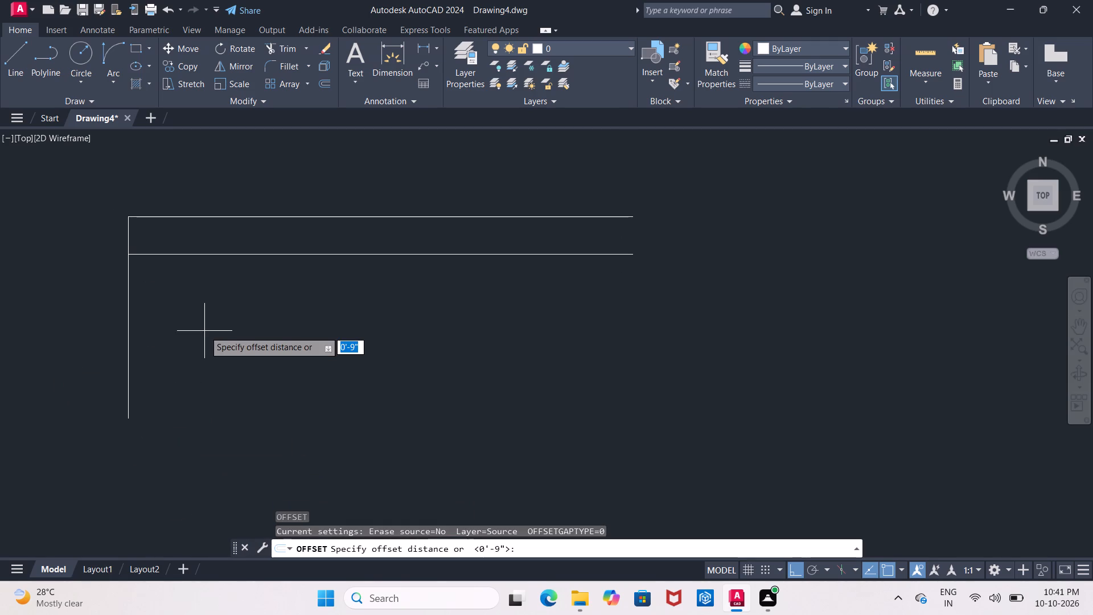
{"action": "type", "text": "9\""}
{"action": "key", "text": "Return"}
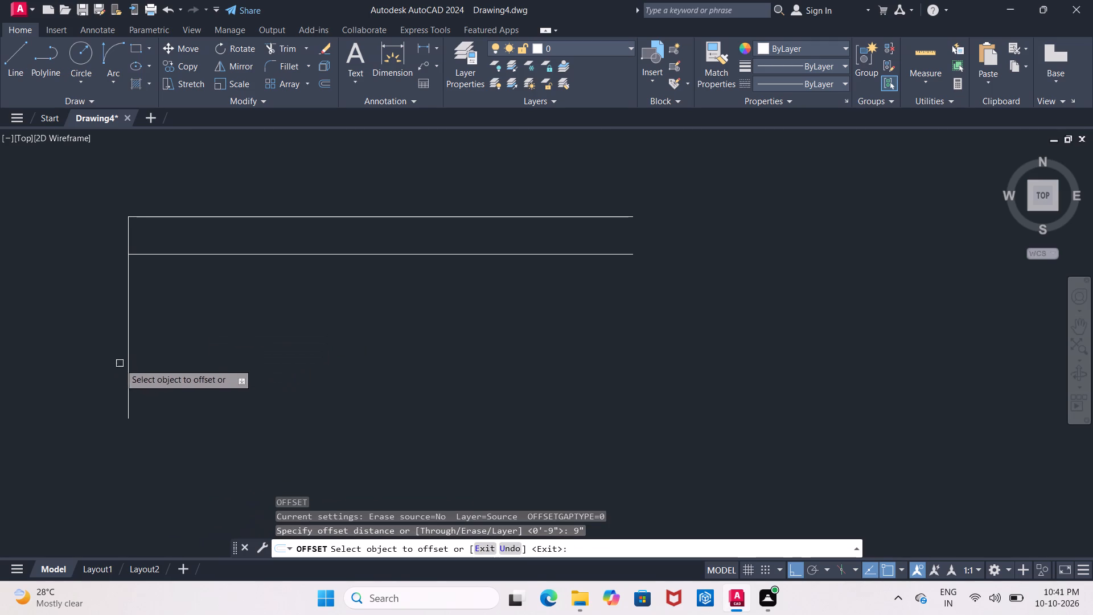
{"action": "left_click", "coordinate": [126, 363]}
{"action": "left_click", "coordinate": [252, 370]}
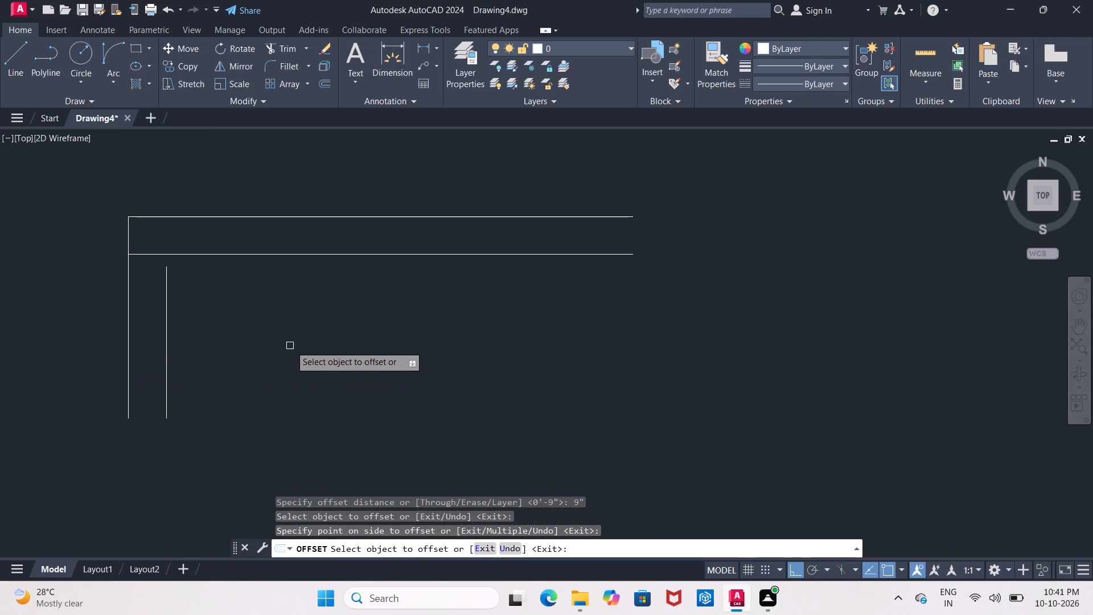
{"action": "middle_click_drag", "start_coordinate": [293, 345], "coordinate": [264, 355]}
{"action": "scroll", "coordinate": [174, 290], "scroll_direction": "up", "scroll_amount": 1}
{"action": "middle_click_drag", "start_coordinate": [172, 288], "coordinate": [209, 317]}
{"action": "scroll", "coordinate": [209, 316], "scroll_direction": "up", "scroll_amount": 1}
{"action": "middle_click", "coordinate": [209, 317]}
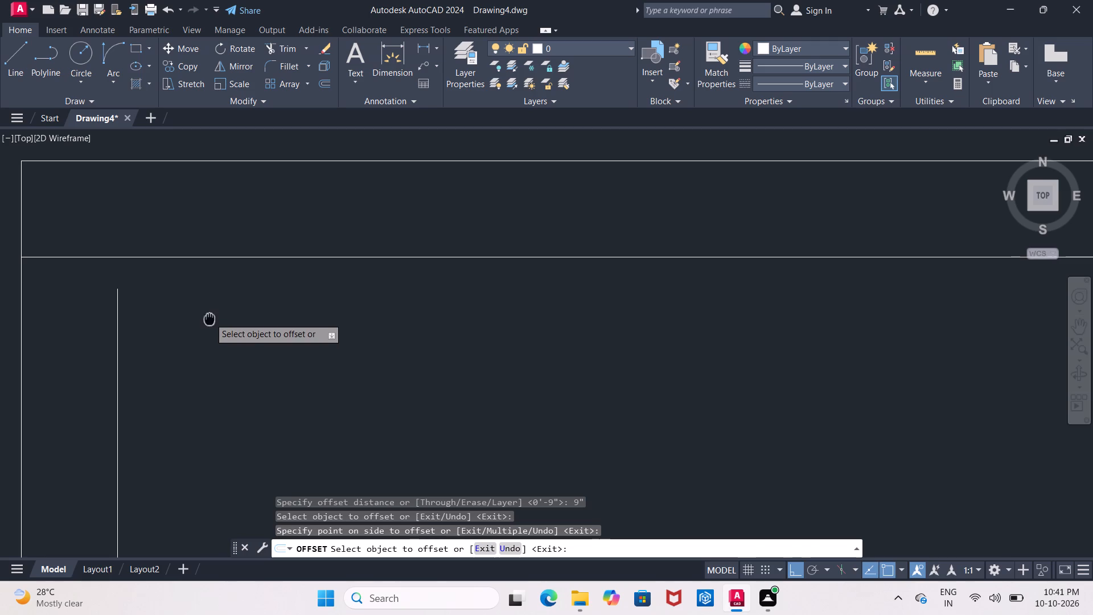
Extend the offset vertical line at the detail's left side up to the lower horizontal line.
{"action": "key", "text": "Escape"}
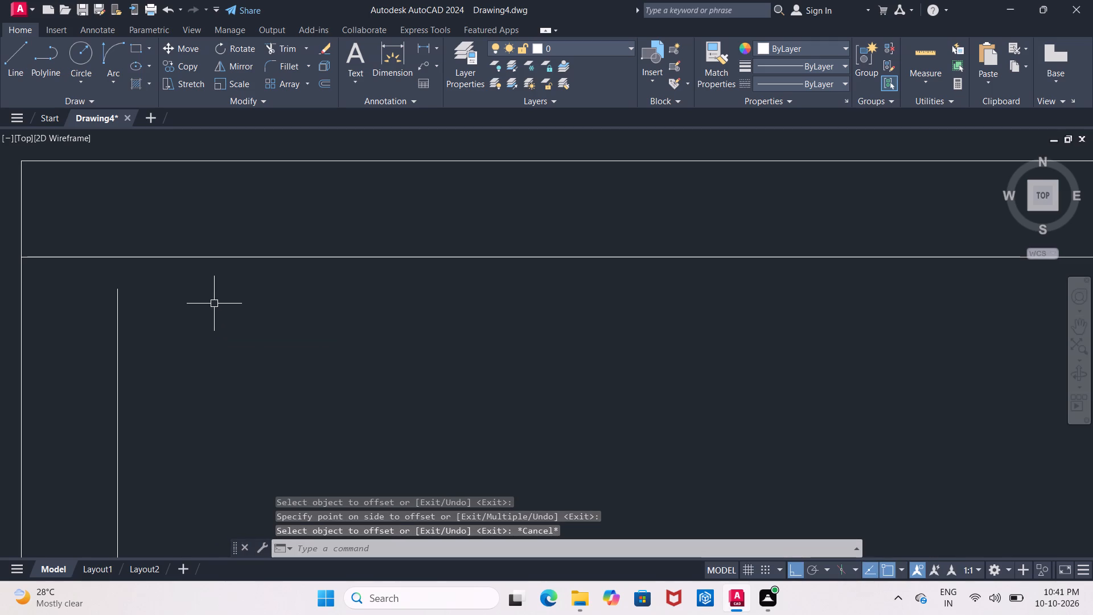
{"action": "key", "text": "e"}
{"action": "key", "text": "x"}
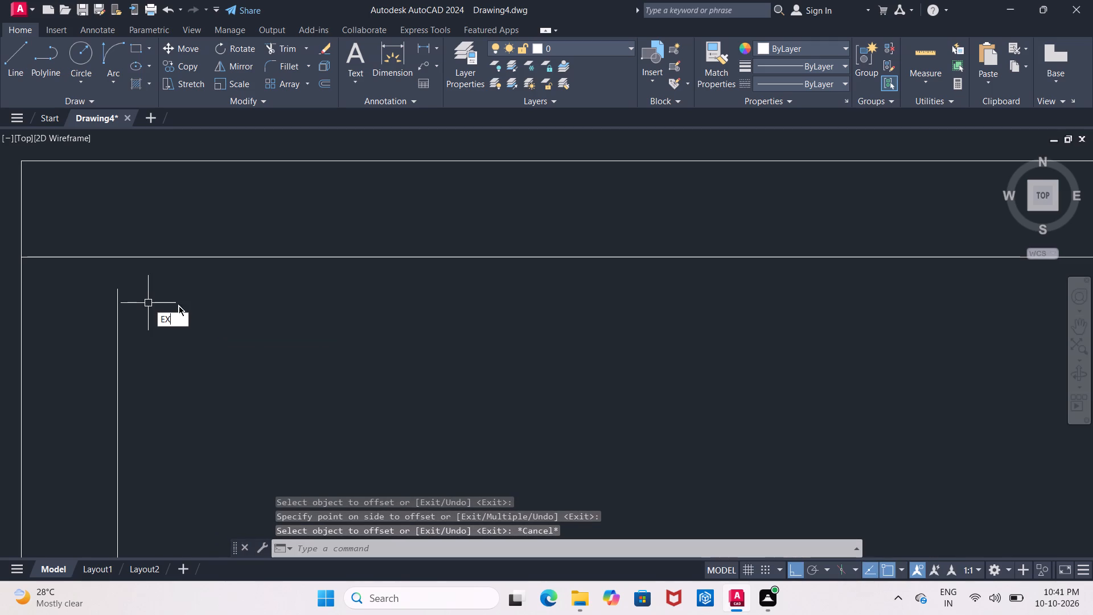
{"action": "left_click", "coordinate": [212, 334]}
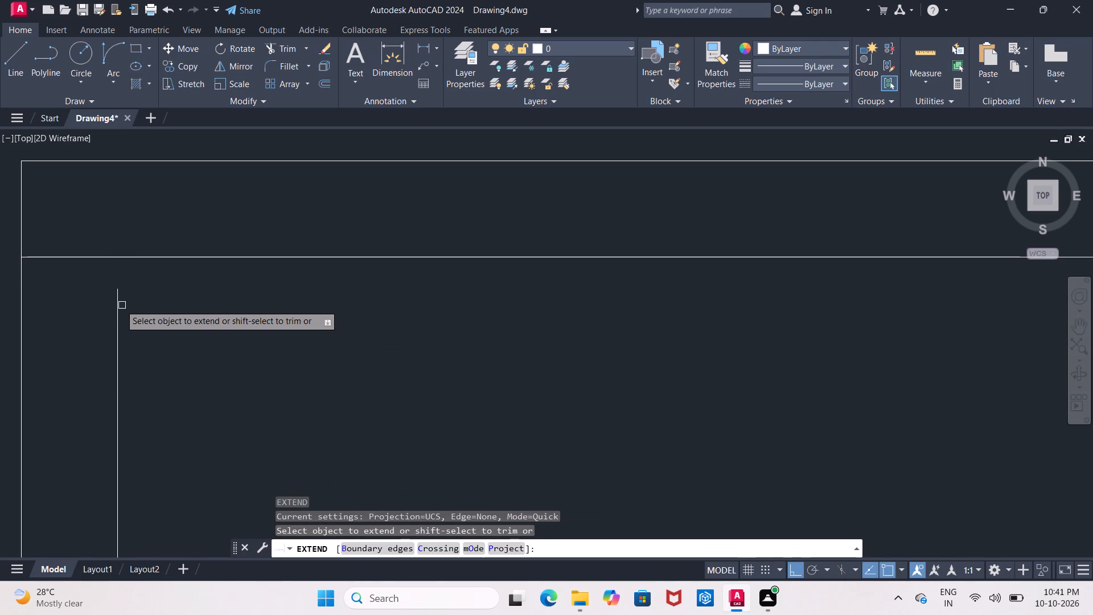
{"action": "left_click", "coordinate": [120, 305]}
{"action": "scroll", "coordinate": [203, 310], "scroll_direction": "down", "scroll_amount": 2}
{"action": "middle_click_drag", "start_coordinate": [203, 310], "coordinate": [174, 292]}
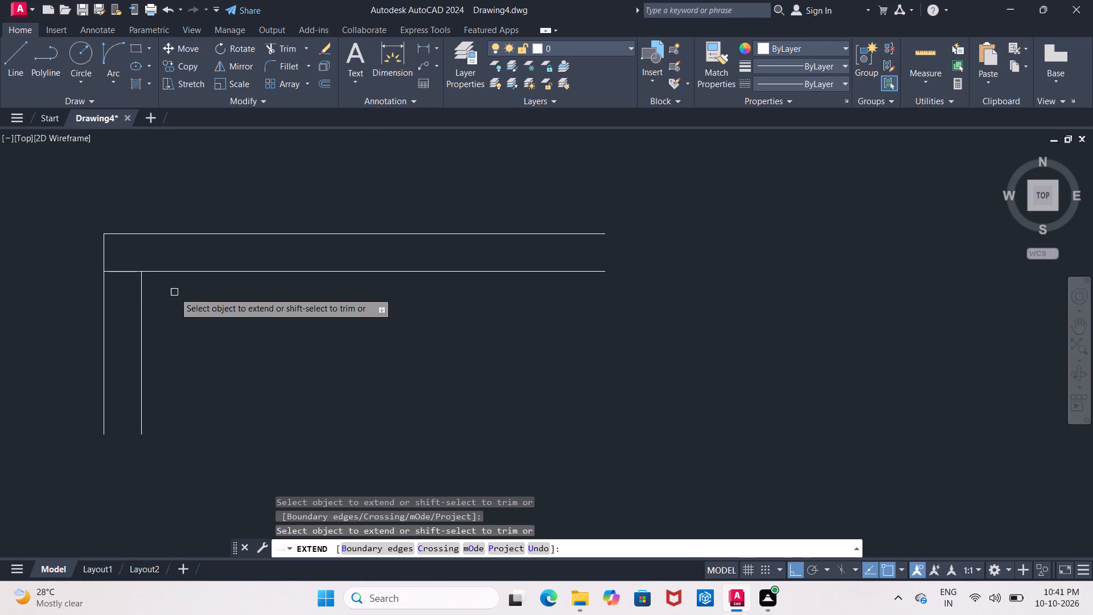
{"action": "key", "text": "Escape"}
Draw a vertical line joining the right ends of the two horizontal lines and continue it 3' downward.
{"action": "left_click", "coordinate": [25, 52]}
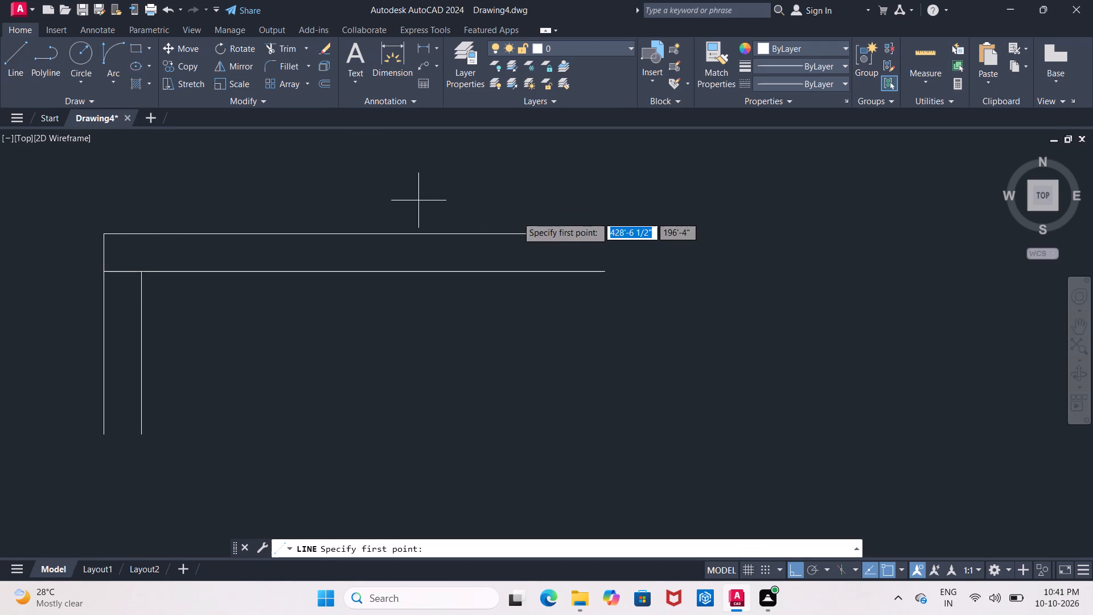
{"action": "left_click", "coordinate": [603, 236]}
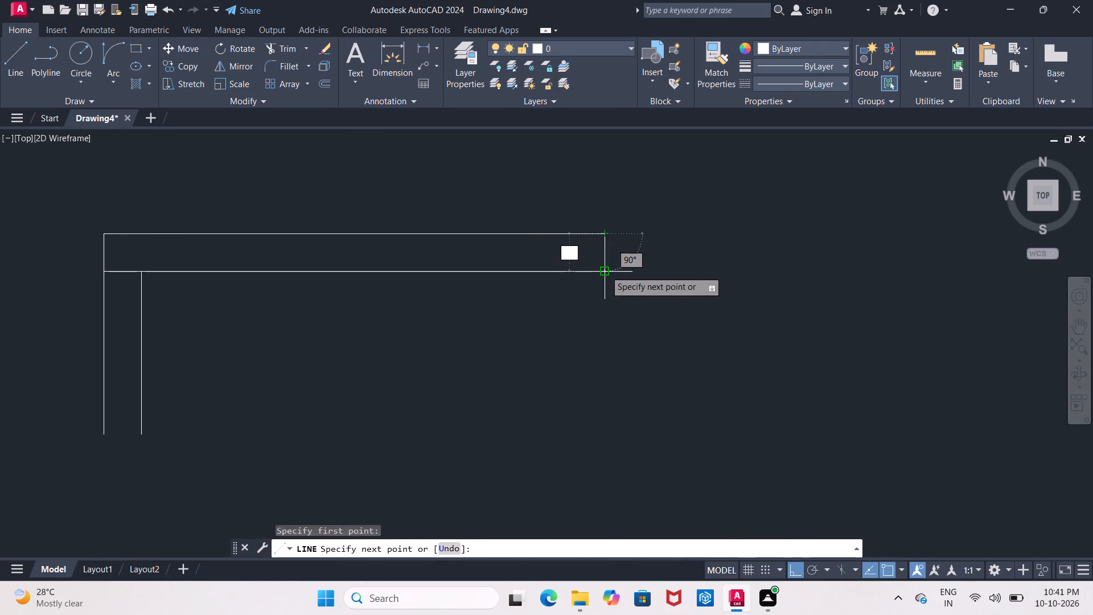
{"action": "left_click", "coordinate": [605, 274]}
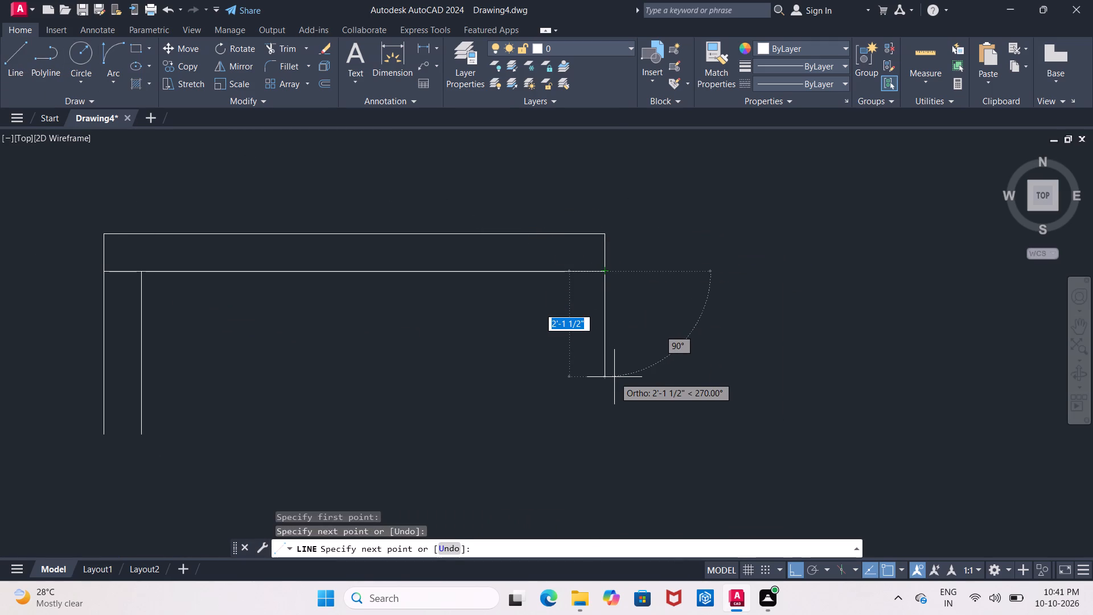
{"action": "type", "text": "3'"}
{"action": "key", "text": "Return"}
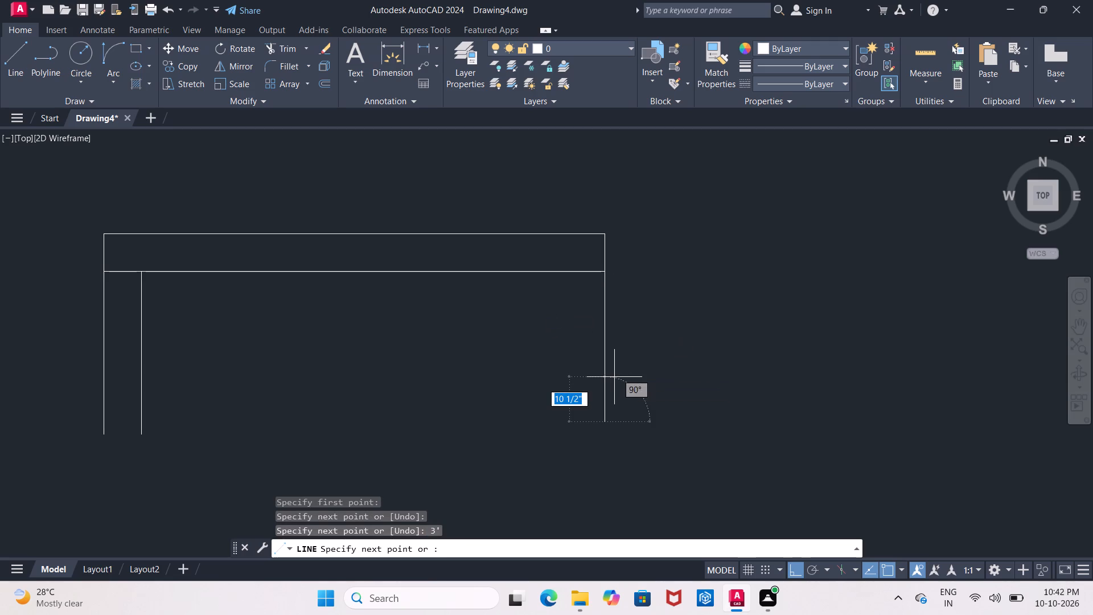
{"action": "key", "text": "Escape"}
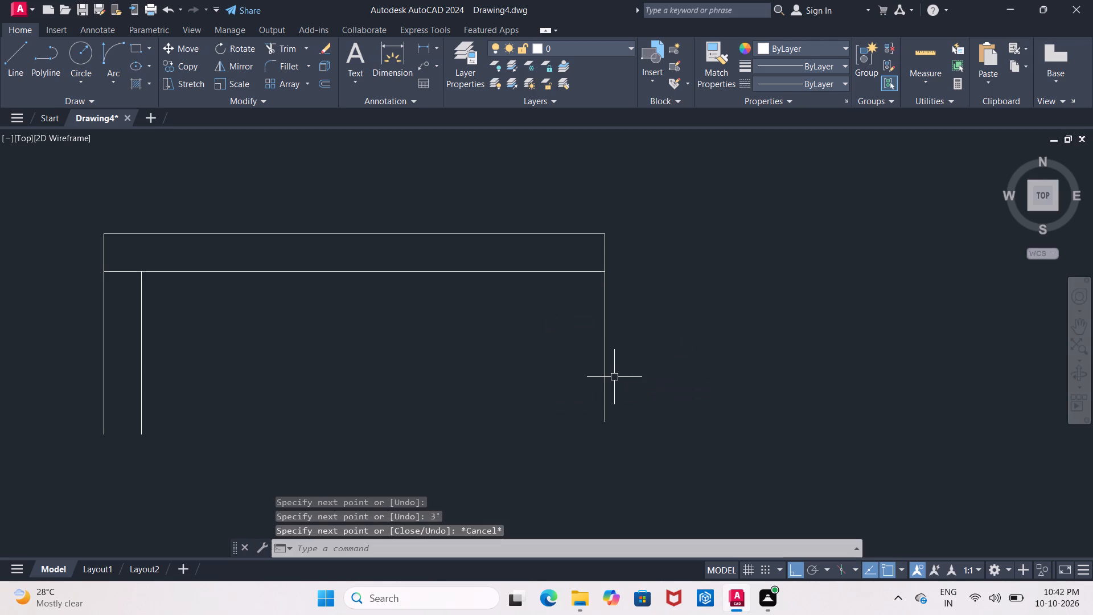
Offset the right-hand 3' vertical segment 9" to its left, under the horizontal lines.
{"action": "key", "text": "o"}
{"action": "key", "text": "Return"}
{"action": "type", "text": "9'"}
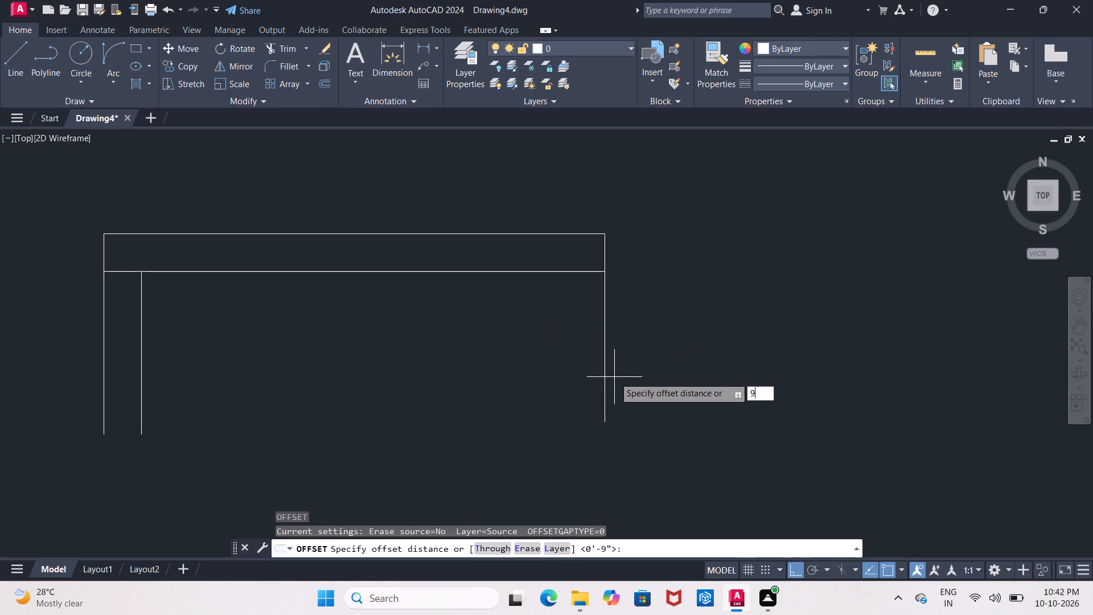
{"action": "key", "text": "BackSpace"}
{"action": "key", "text": "shift+quotedbl"}
{"action": "key", "text": "Return"}
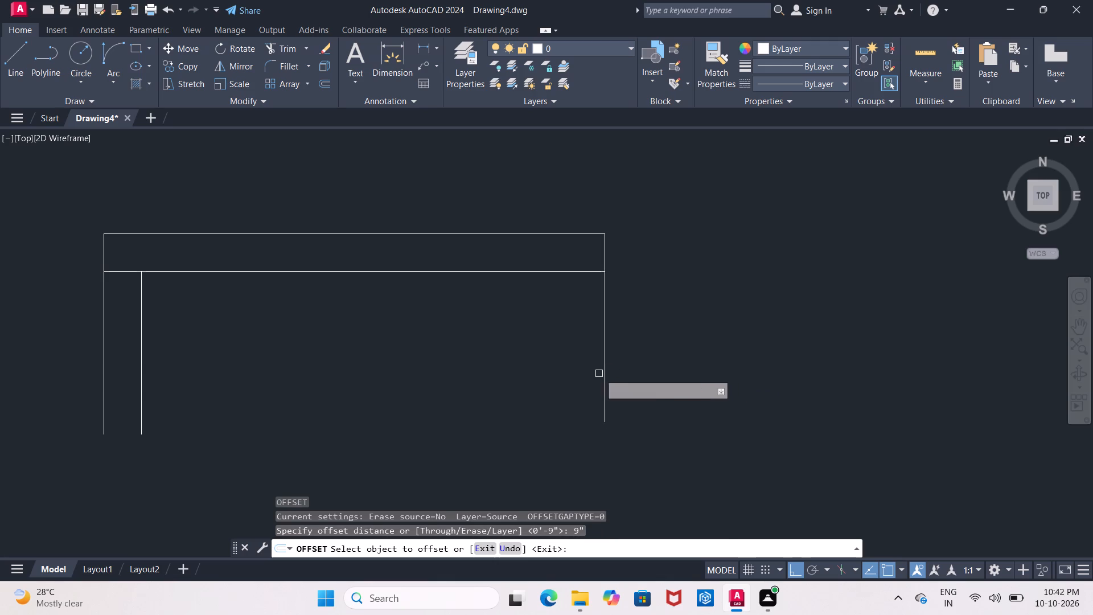
{"action": "left_click", "coordinate": [603, 379]}
{"action": "left_click", "coordinate": [502, 378]}
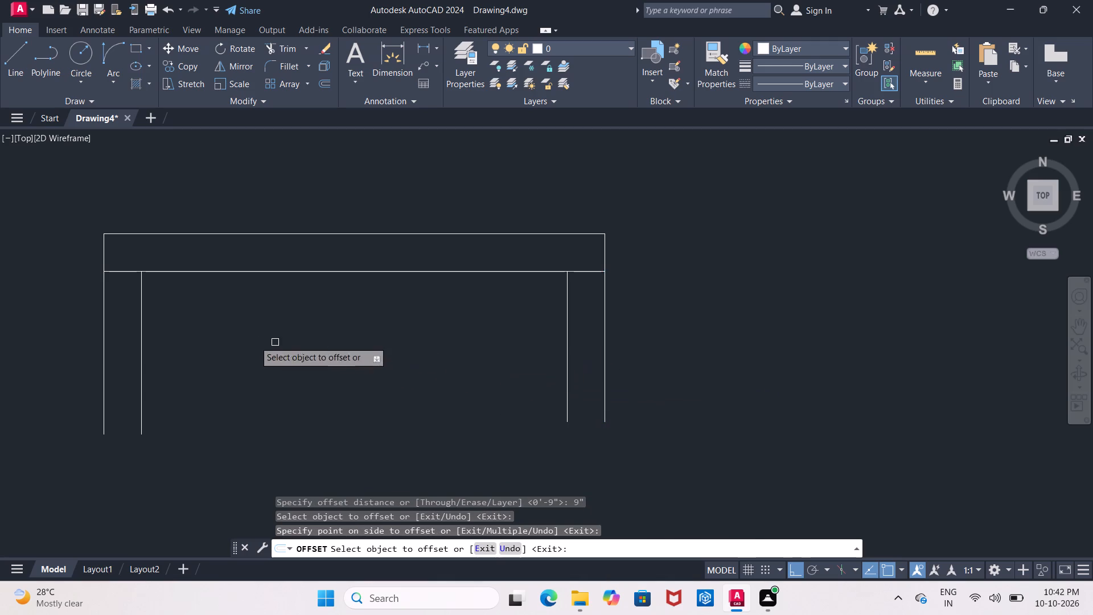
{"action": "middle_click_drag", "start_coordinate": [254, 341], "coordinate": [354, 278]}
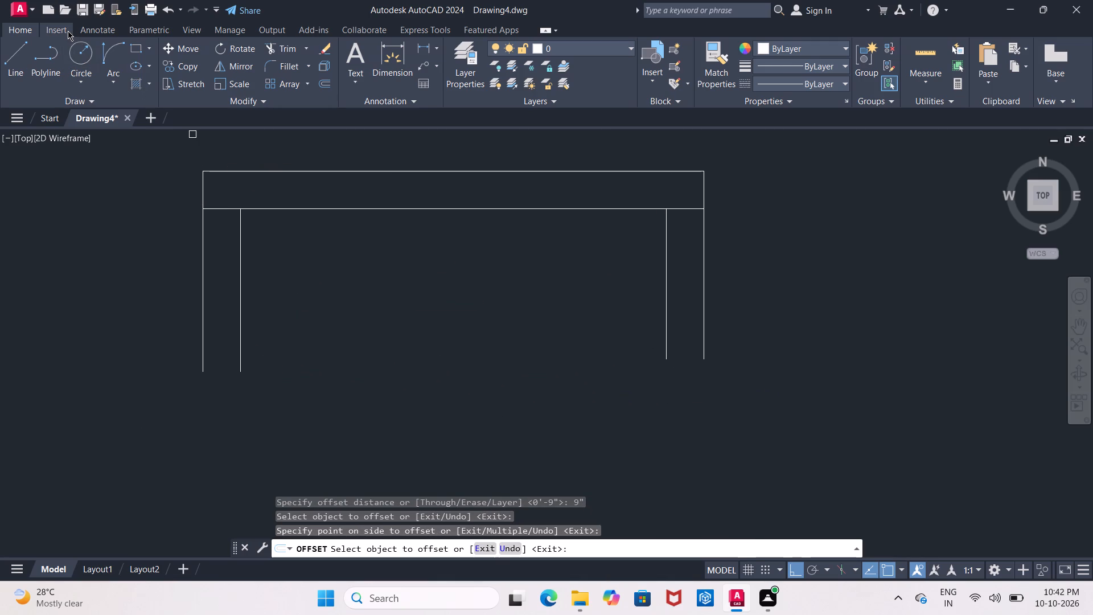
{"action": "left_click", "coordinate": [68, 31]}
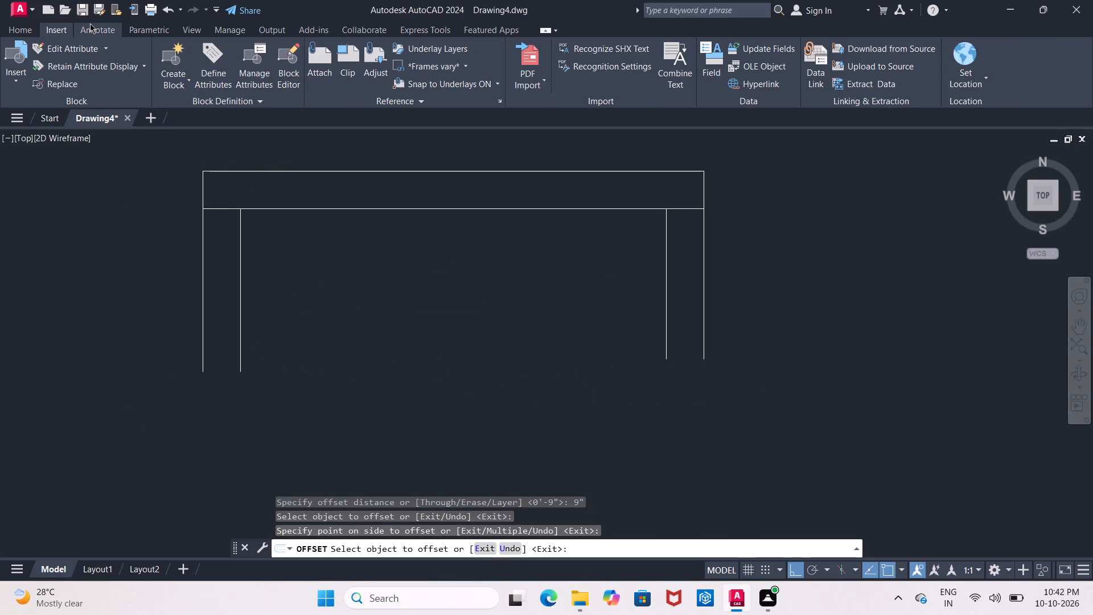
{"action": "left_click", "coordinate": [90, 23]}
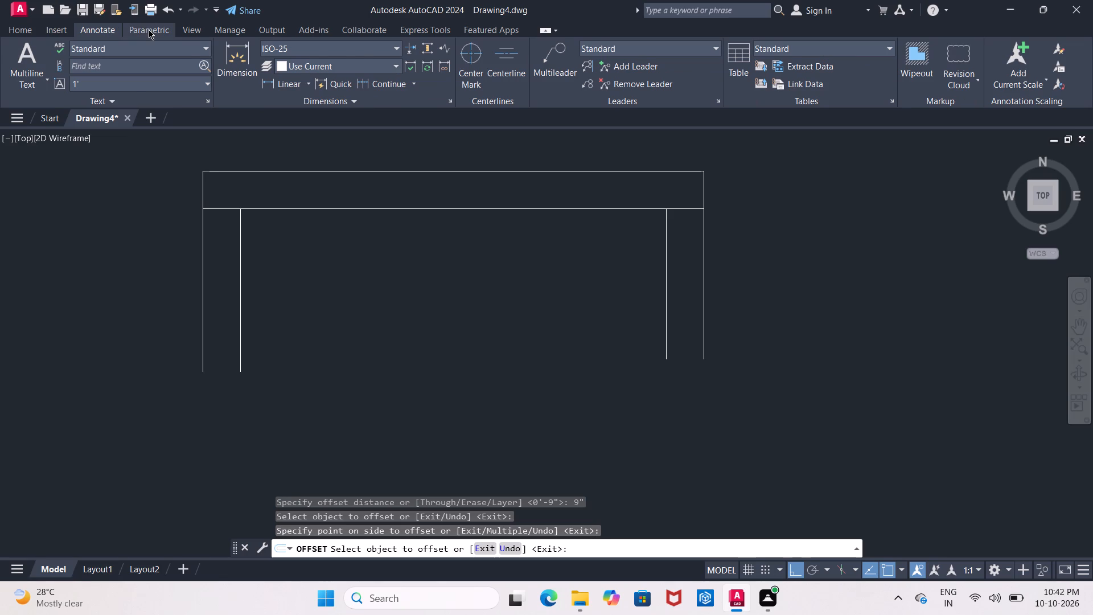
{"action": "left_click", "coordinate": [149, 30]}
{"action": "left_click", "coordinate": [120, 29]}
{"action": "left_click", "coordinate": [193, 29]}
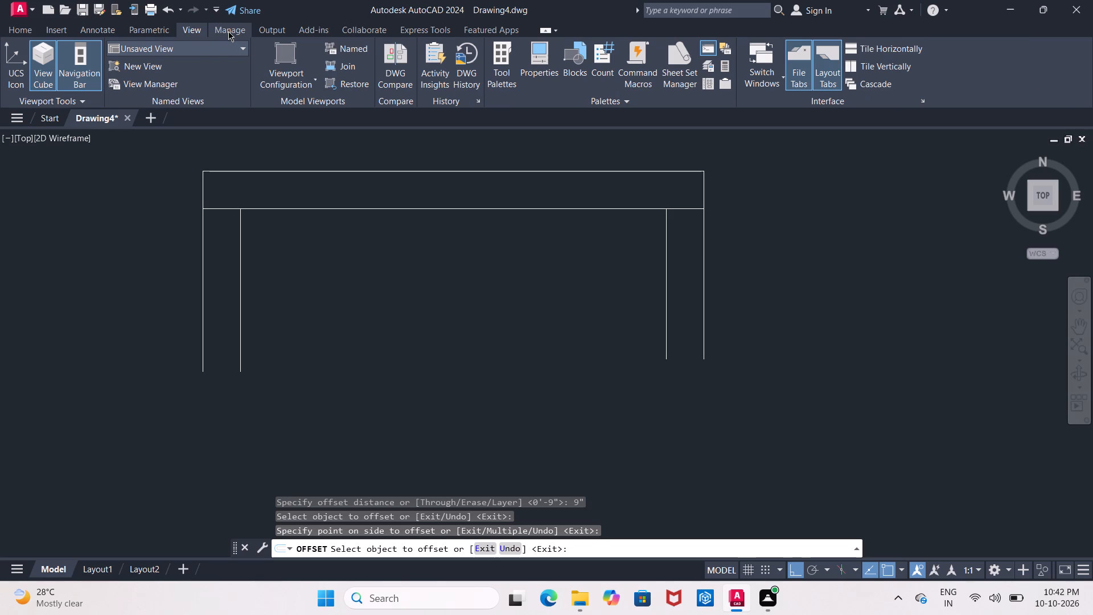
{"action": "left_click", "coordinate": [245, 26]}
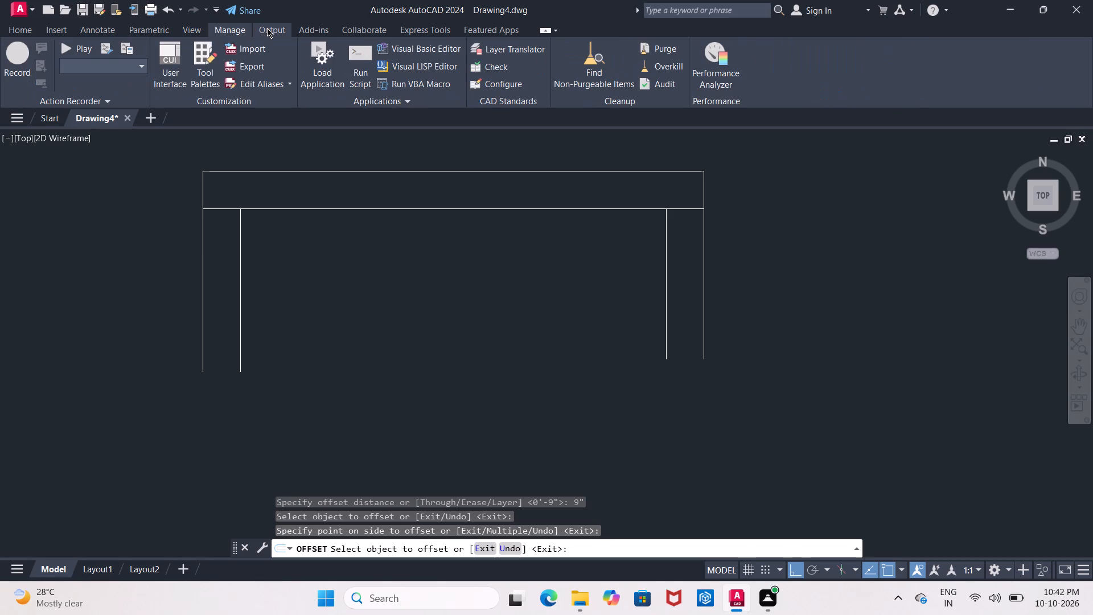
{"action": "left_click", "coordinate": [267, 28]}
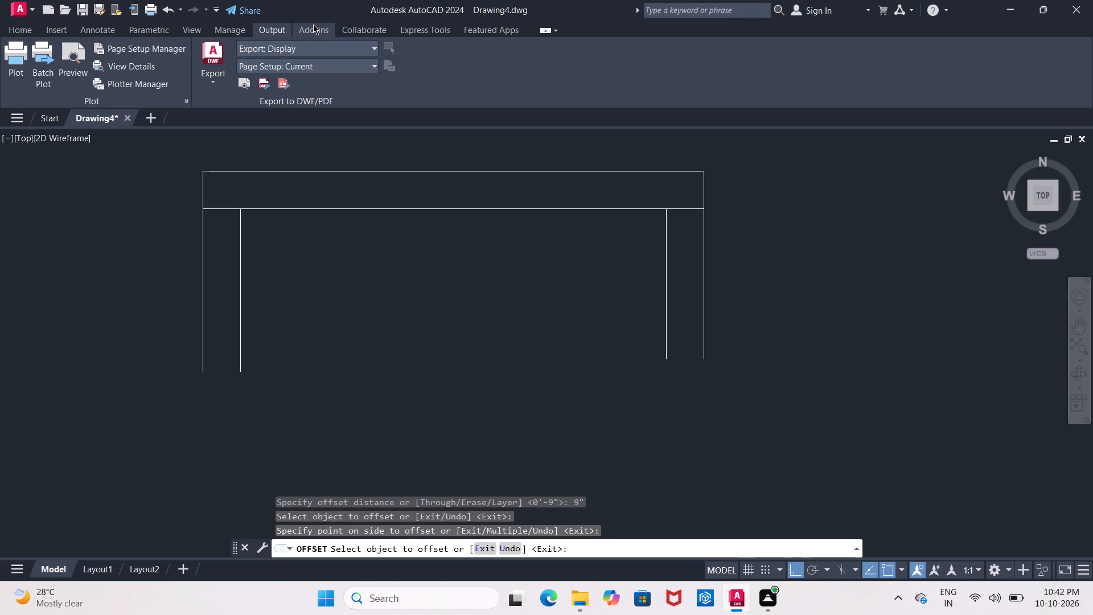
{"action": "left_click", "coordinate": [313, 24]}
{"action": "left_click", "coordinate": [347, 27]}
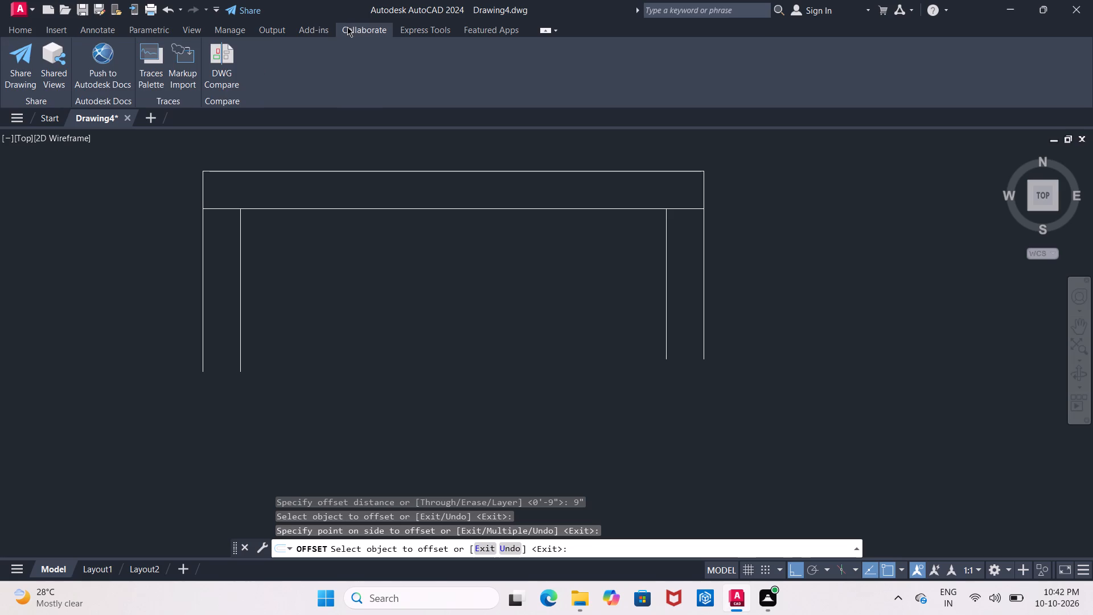
Add a break-line symbol across the lower ends of the left pair of verticals, with the break near its middle.
{"action": "left_click", "coordinate": [400, 30]}
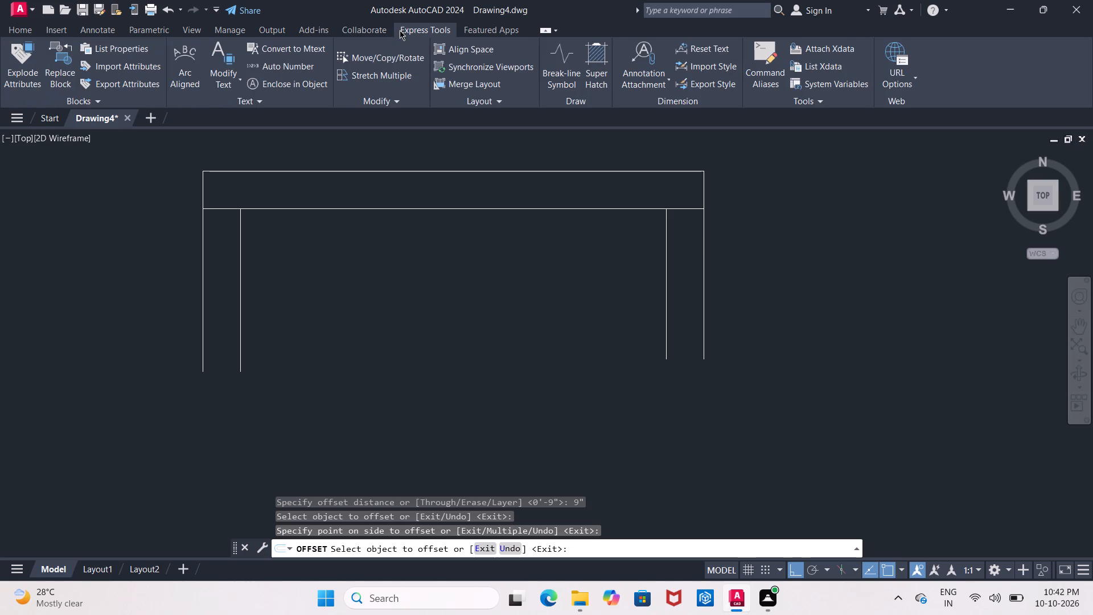
{"action": "left_click", "coordinate": [561, 60]}
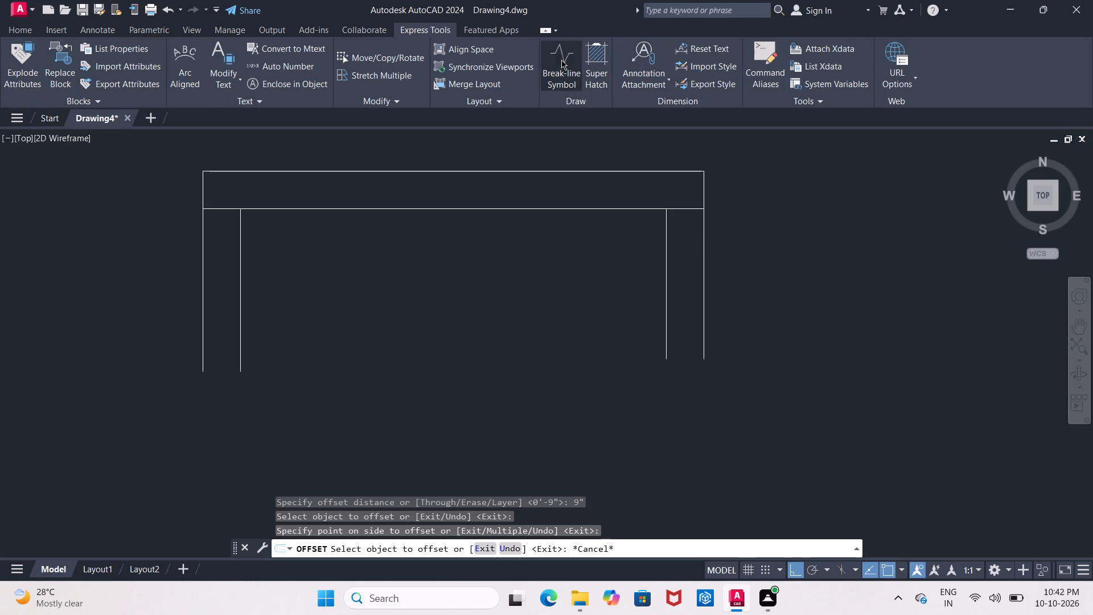
{"action": "scroll", "coordinate": [210, 352], "scroll_direction": "up", "scroll_amount": 2}
{"action": "middle_click_drag", "start_coordinate": [211, 342], "coordinate": [213, 278]}
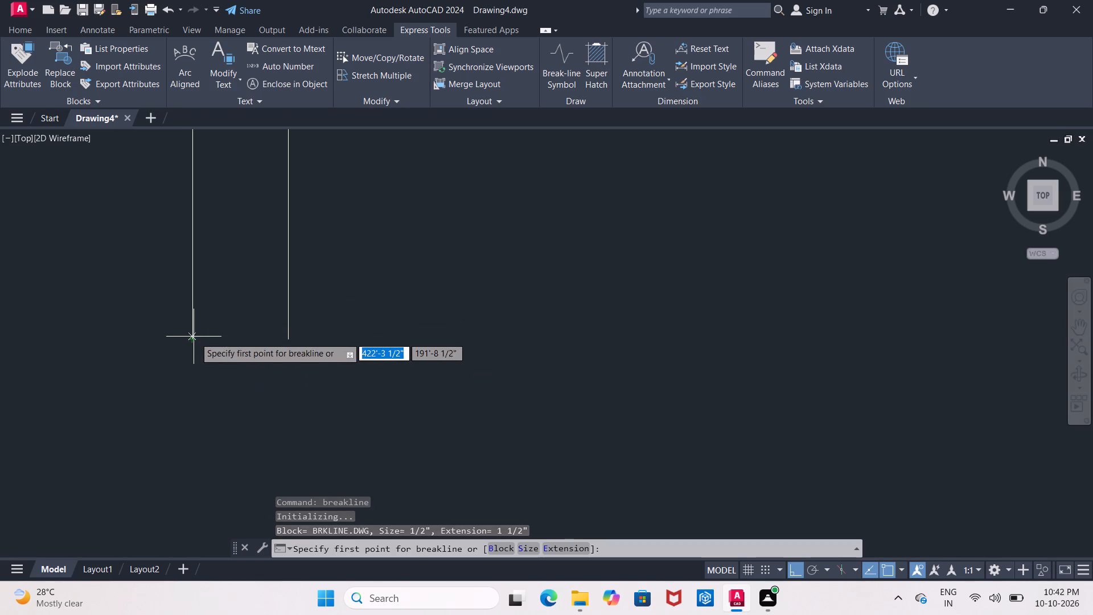
{"action": "left_click", "coordinate": [195, 337]}
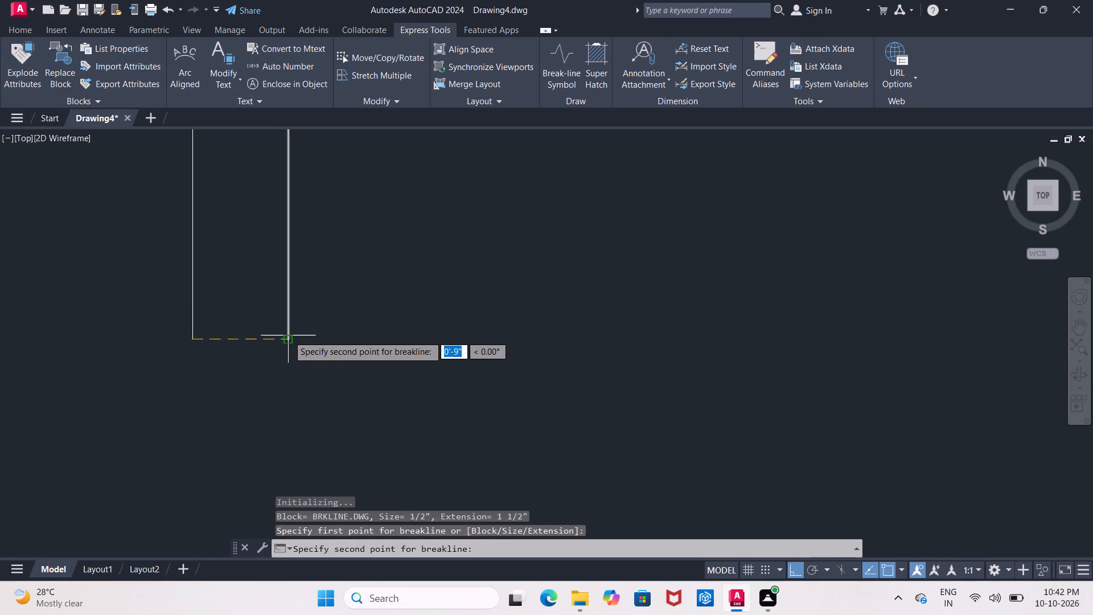
{"action": "left_click", "coordinate": [289, 335]}
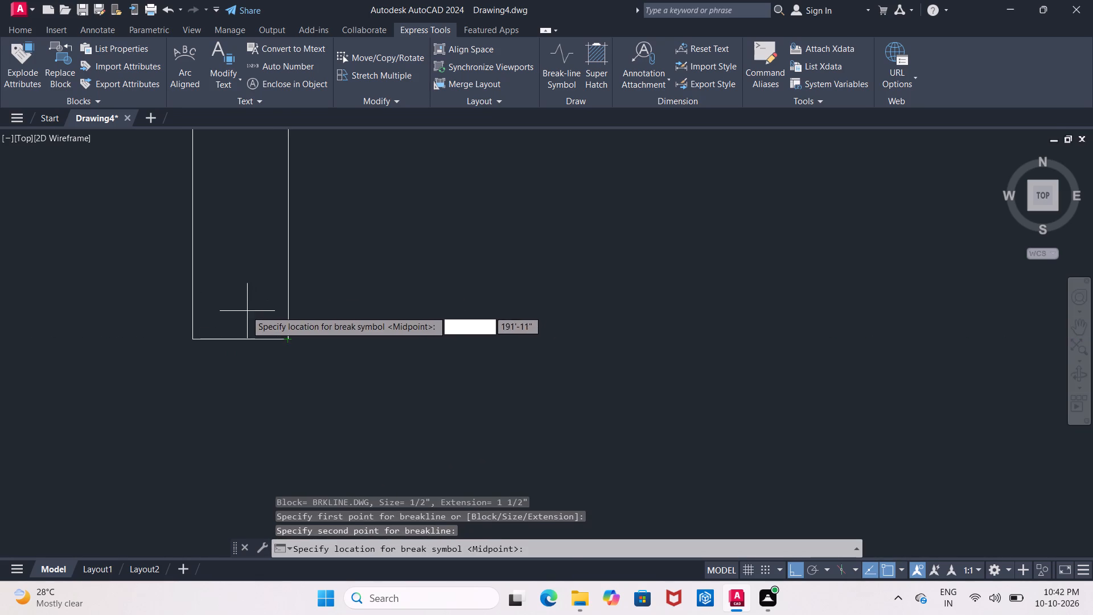
{"action": "left_click", "coordinate": [241, 308]}
Examine the break line at the foot of the left leg and the detail's placement beside the drawing sheet.
{"action": "middle_click_drag", "start_coordinate": [262, 328], "coordinate": [269, 314]}
{"action": "scroll", "coordinate": [269, 314], "scroll_direction": "up", "scroll_amount": 1}
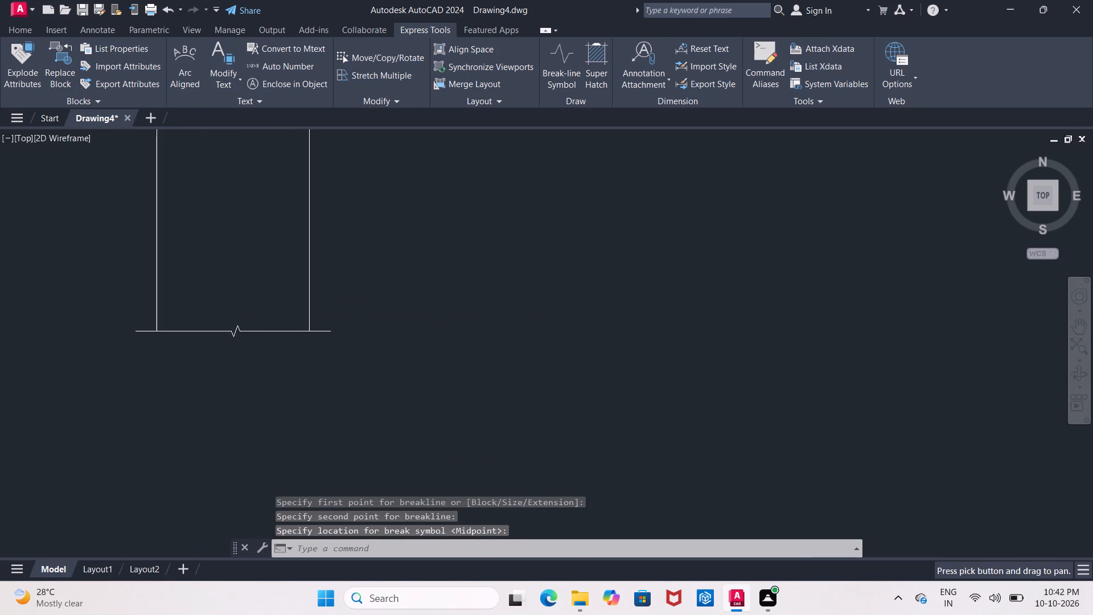
{"action": "scroll", "coordinate": [268, 314], "scroll_direction": "down", "scroll_amount": 7}
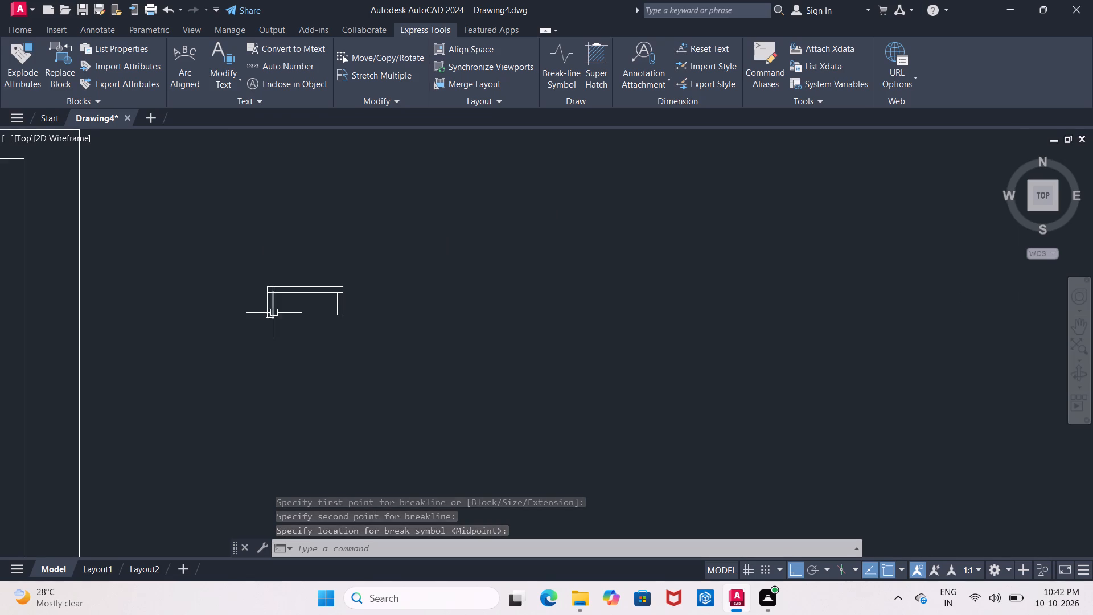
{"action": "scroll", "coordinate": [275, 313], "scroll_direction": "down", "scroll_amount": 4}
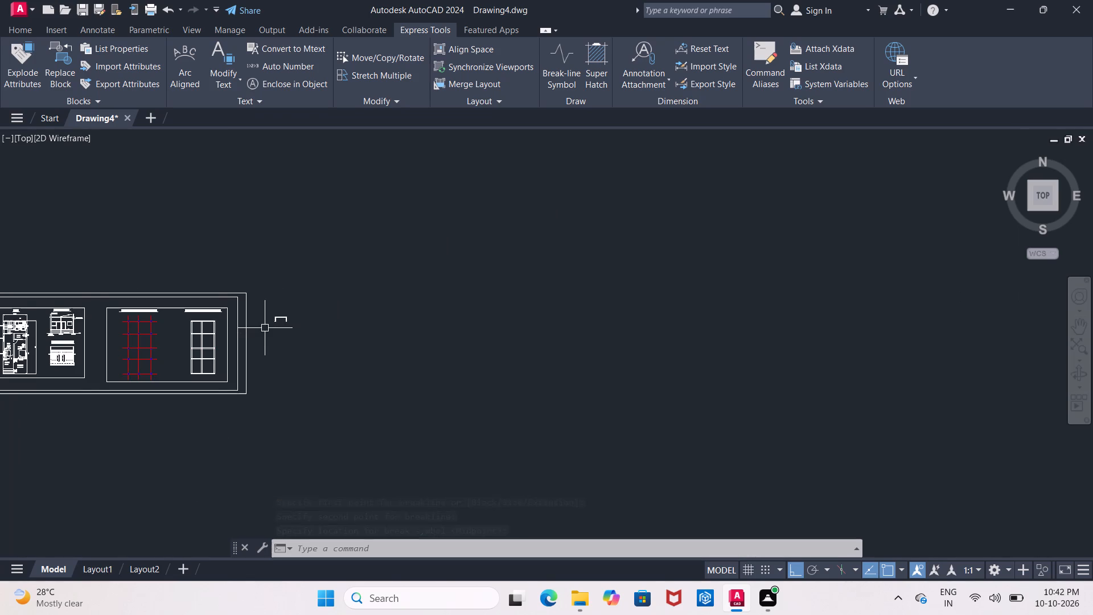
{"action": "middle_click_drag", "start_coordinate": [265, 324], "coordinate": [276, 267]}
{"action": "scroll", "coordinate": [276, 266], "scroll_direction": "up", "scroll_amount": 3}
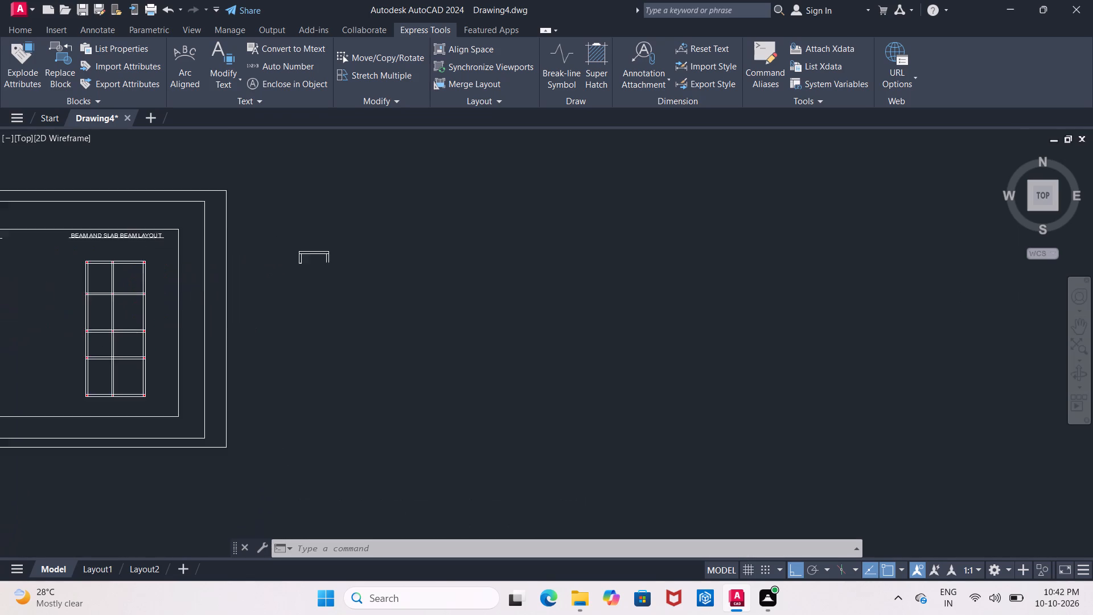
{"action": "scroll", "coordinate": [276, 266], "scroll_direction": "up", "scroll_amount": 4}
{"action": "middle_click_drag", "start_coordinate": [276, 266], "coordinate": [5, 343]}
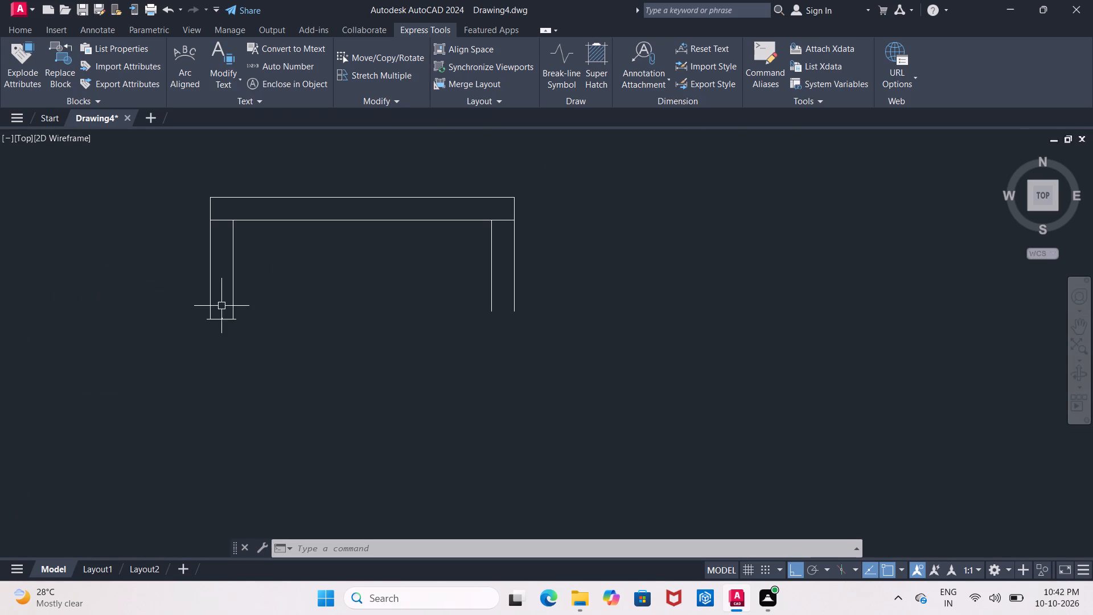
{"action": "scroll", "coordinate": [224, 301], "scroll_direction": "up", "scroll_amount": 3}
{"action": "middle_click_drag", "start_coordinate": [223, 300], "coordinate": [219, 294]}
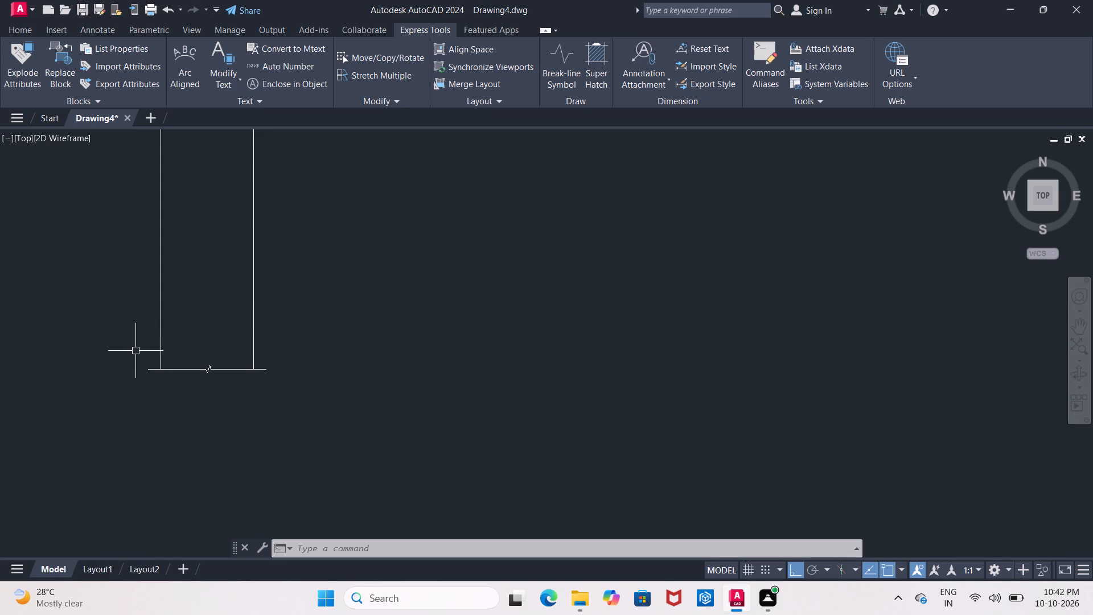
{"action": "scroll", "coordinate": [207, 338], "scroll_direction": "up", "scroll_amount": 1}
{"action": "middle_click_drag", "start_coordinate": [207, 338], "coordinate": [143, 362]}
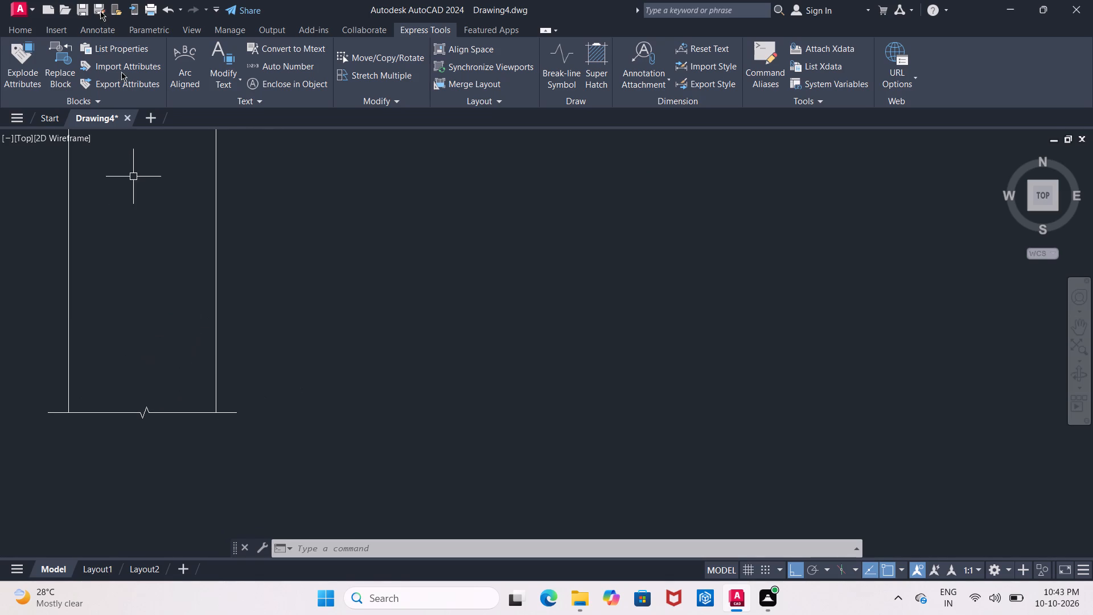
Copy the left leg's break line to the lower end of the right leg, placing it on the outer vertical's endpoint.
{"action": "left_click", "coordinate": [19, 34]}
{"action": "scroll", "coordinate": [154, 248], "scroll_direction": "down", "scroll_amount": 2}
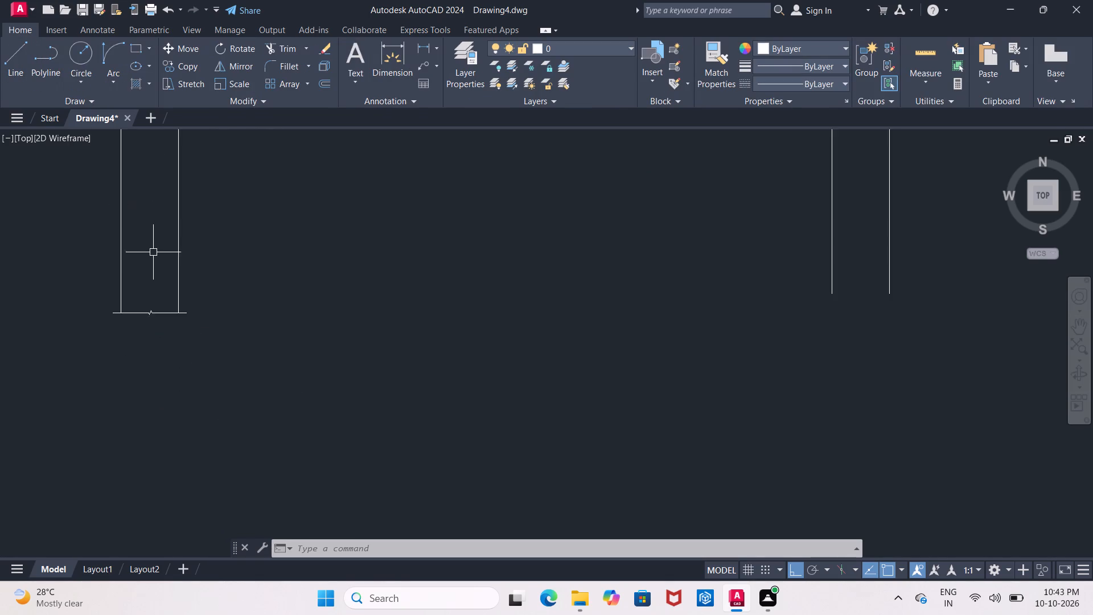
{"action": "scroll", "coordinate": [153, 252], "scroll_direction": "down", "scroll_amount": 1}
{"action": "middle_click_drag", "start_coordinate": [152, 254], "coordinate": [127, 278]}
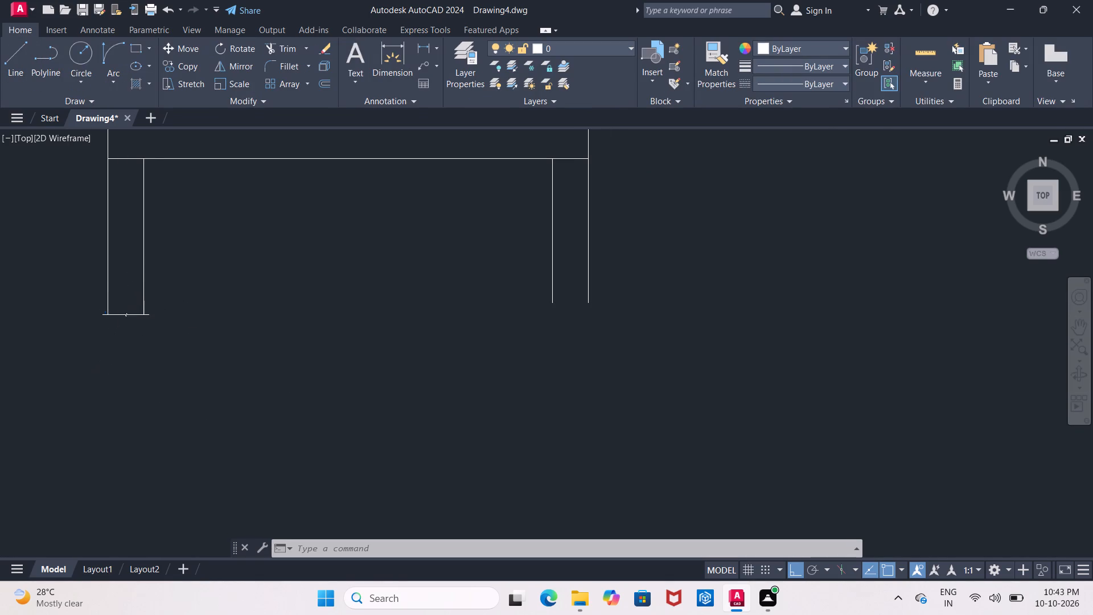
{"action": "left_click", "coordinate": [128, 313]}
{"action": "left_click", "coordinate": [171, 64]}
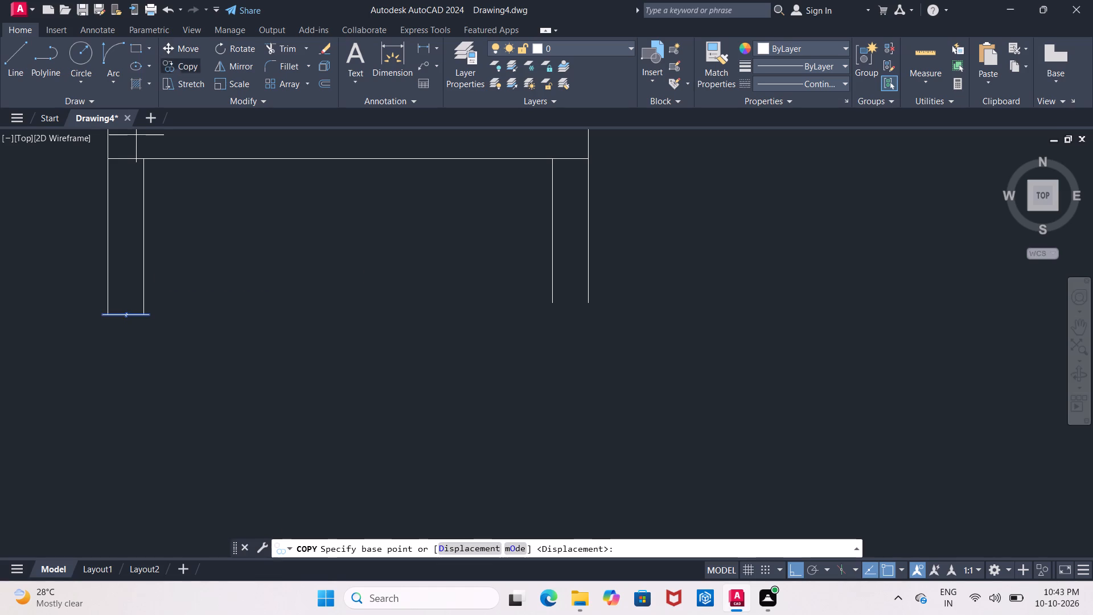
{"action": "scroll", "coordinate": [126, 327], "scroll_direction": "up", "scroll_amount": 2}
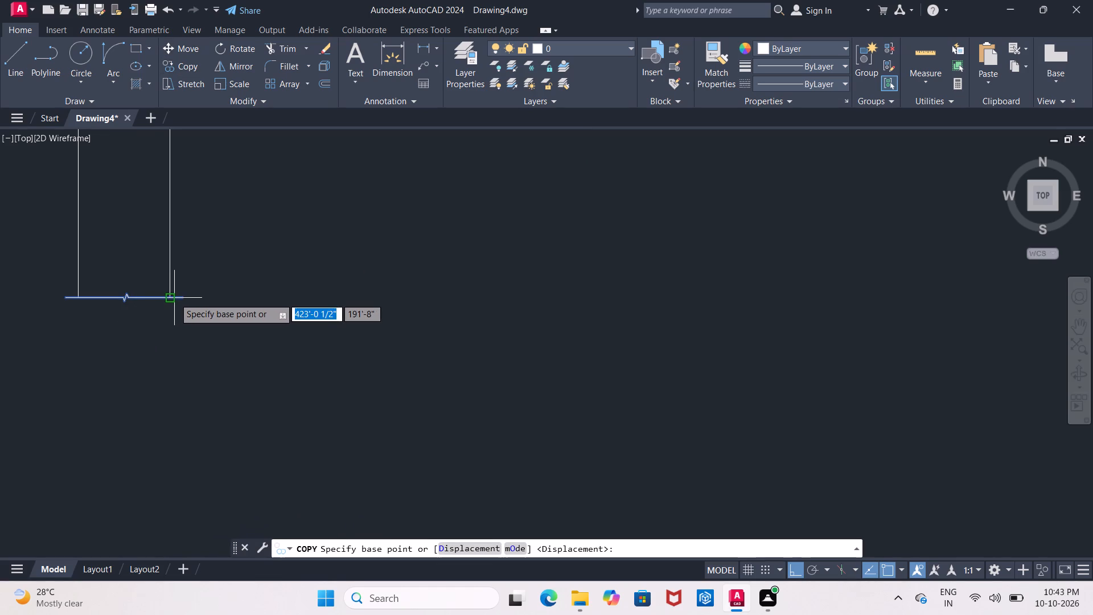
{"action": "left_click", "coordinate": [171, 298]}
{"action": "middle_click_drag", "start_coordinate": [399, 292], "coordinate": [30, 304]}
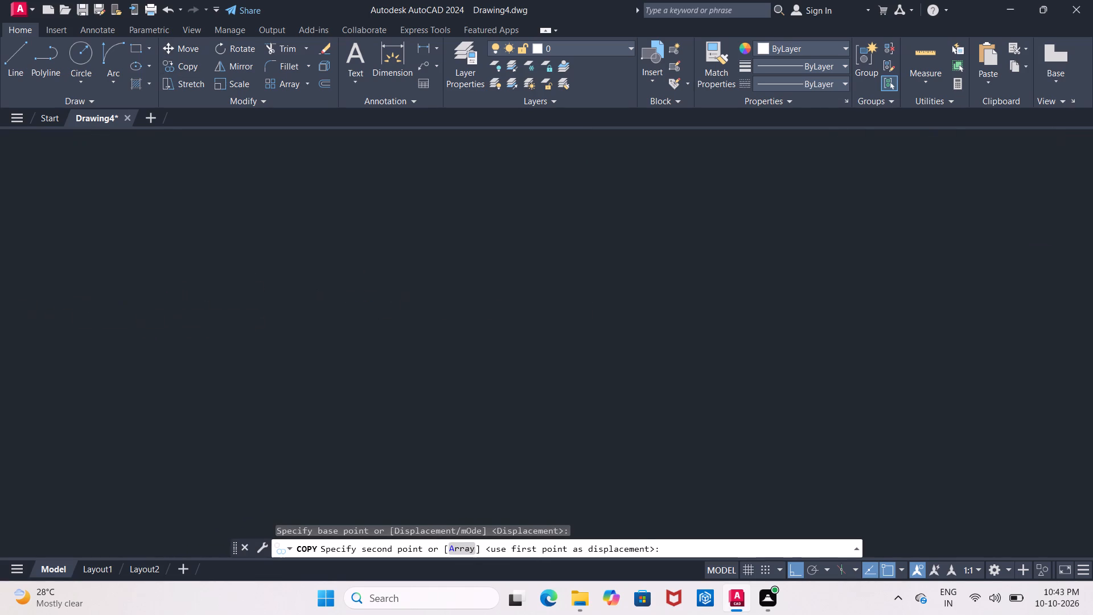
{"action": "middle_click_drag", "start_coordinate": [498, 307], "coordinate": [137, 312]}
{"action": "middle_click_drag", "start_coordinate": [548, 296], "coordinate": [438, 297]}
{"action": "scroll", "coordinate": [501, 288], "scroll_direction": "up", "scroll_amount": 2}
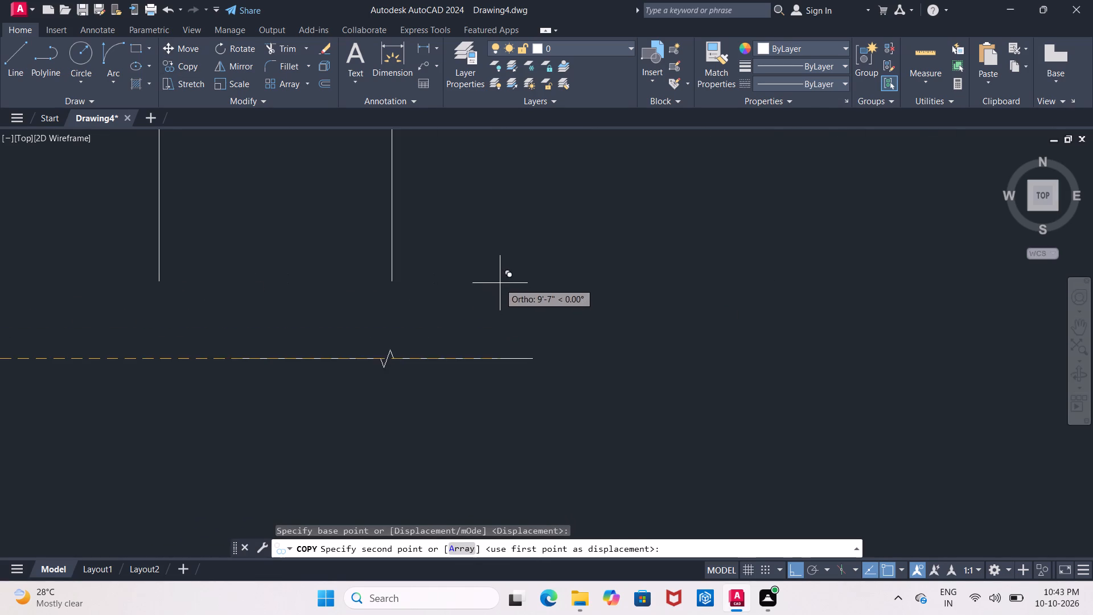
{"action": "left_click", "coordinate": [392, 278]}
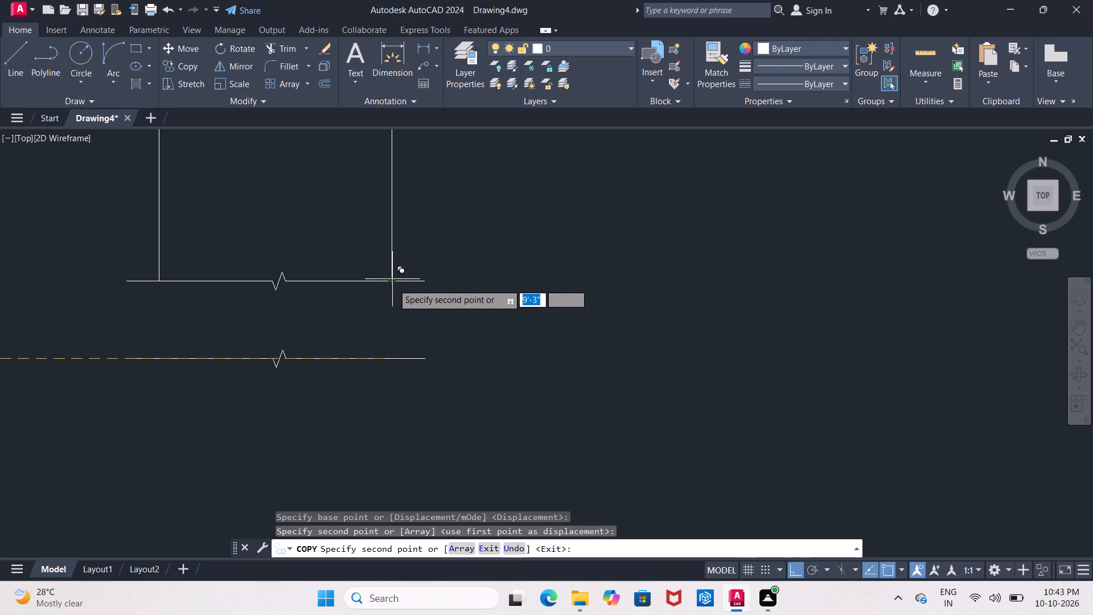
{"action": "key", "text": "Escape"}
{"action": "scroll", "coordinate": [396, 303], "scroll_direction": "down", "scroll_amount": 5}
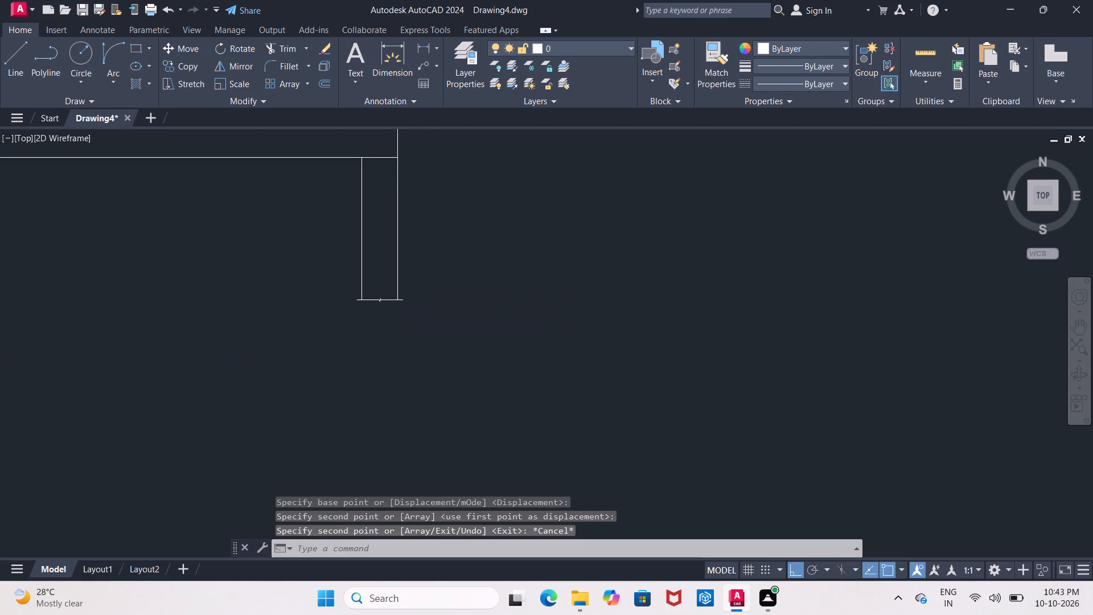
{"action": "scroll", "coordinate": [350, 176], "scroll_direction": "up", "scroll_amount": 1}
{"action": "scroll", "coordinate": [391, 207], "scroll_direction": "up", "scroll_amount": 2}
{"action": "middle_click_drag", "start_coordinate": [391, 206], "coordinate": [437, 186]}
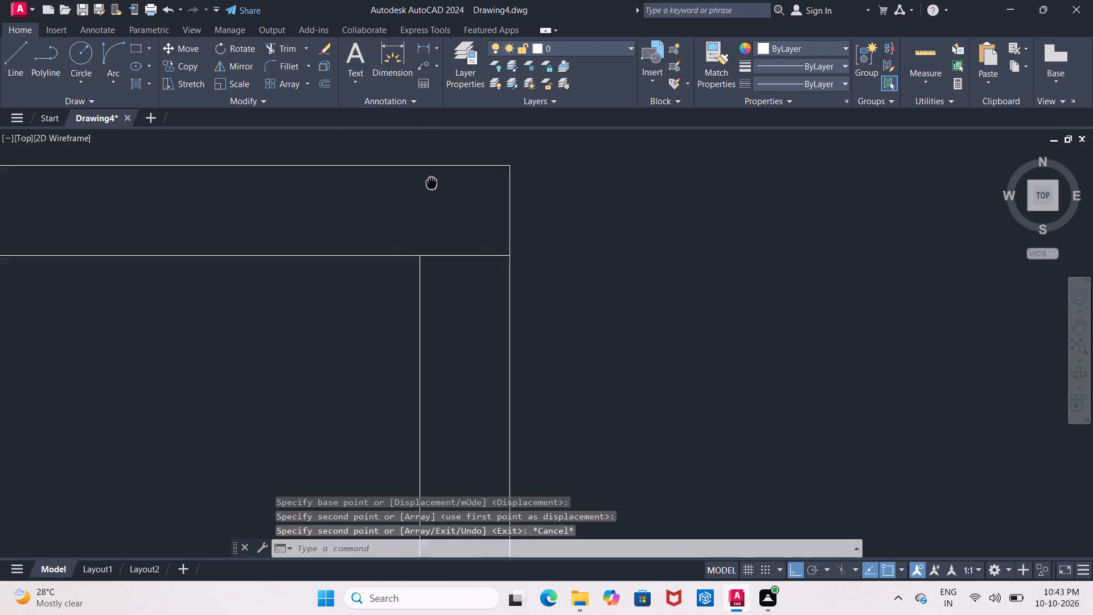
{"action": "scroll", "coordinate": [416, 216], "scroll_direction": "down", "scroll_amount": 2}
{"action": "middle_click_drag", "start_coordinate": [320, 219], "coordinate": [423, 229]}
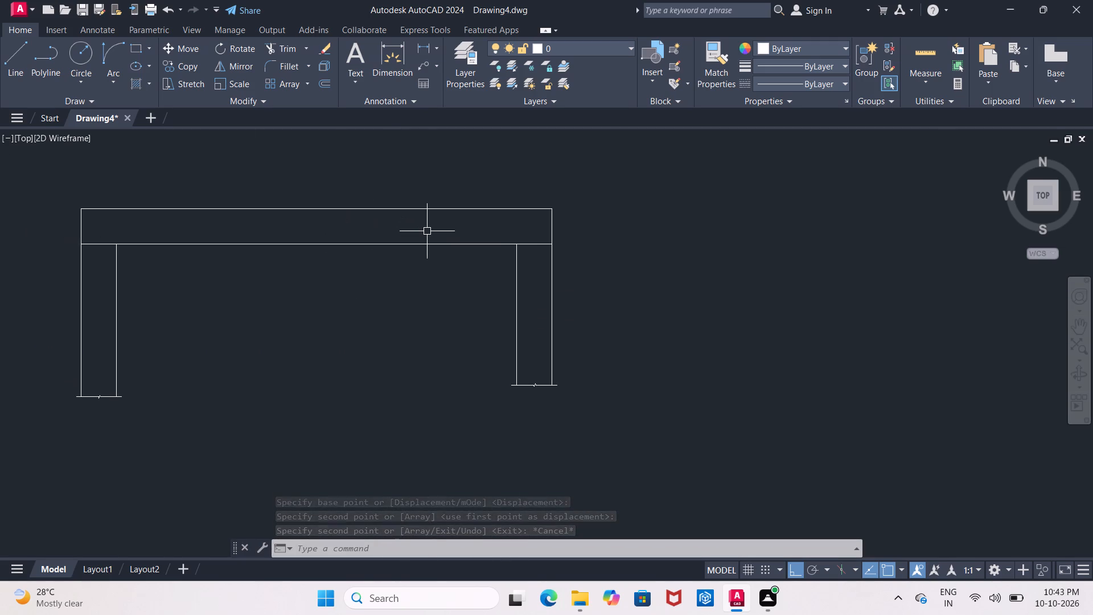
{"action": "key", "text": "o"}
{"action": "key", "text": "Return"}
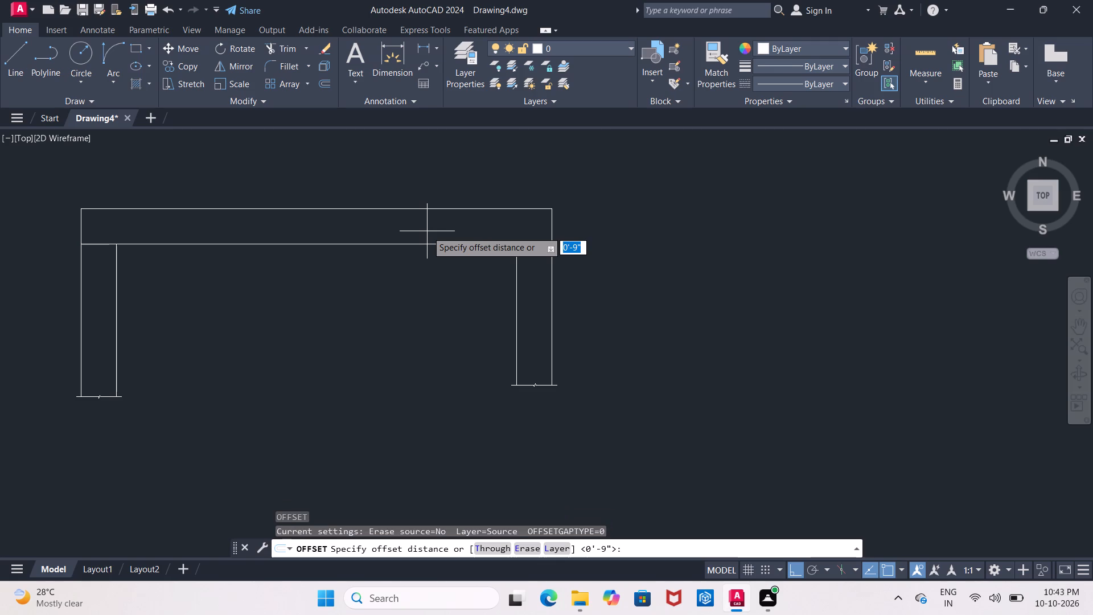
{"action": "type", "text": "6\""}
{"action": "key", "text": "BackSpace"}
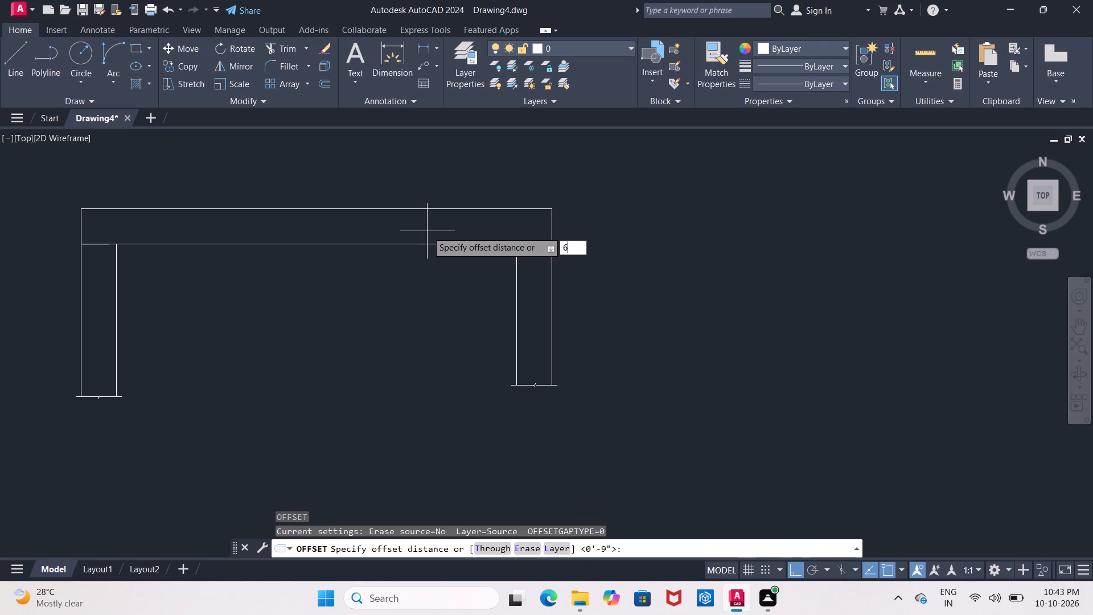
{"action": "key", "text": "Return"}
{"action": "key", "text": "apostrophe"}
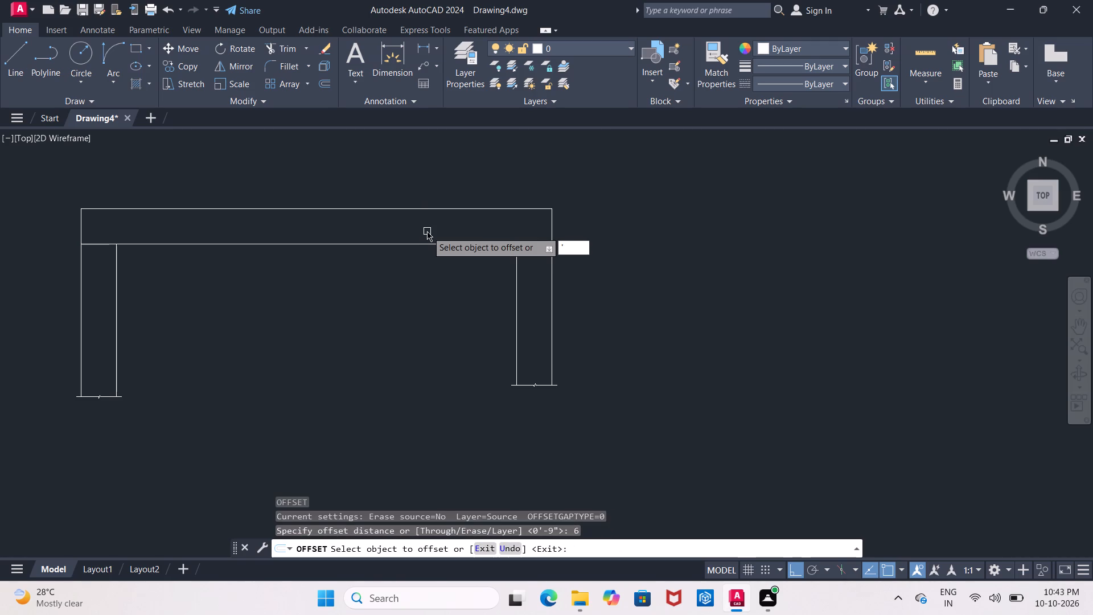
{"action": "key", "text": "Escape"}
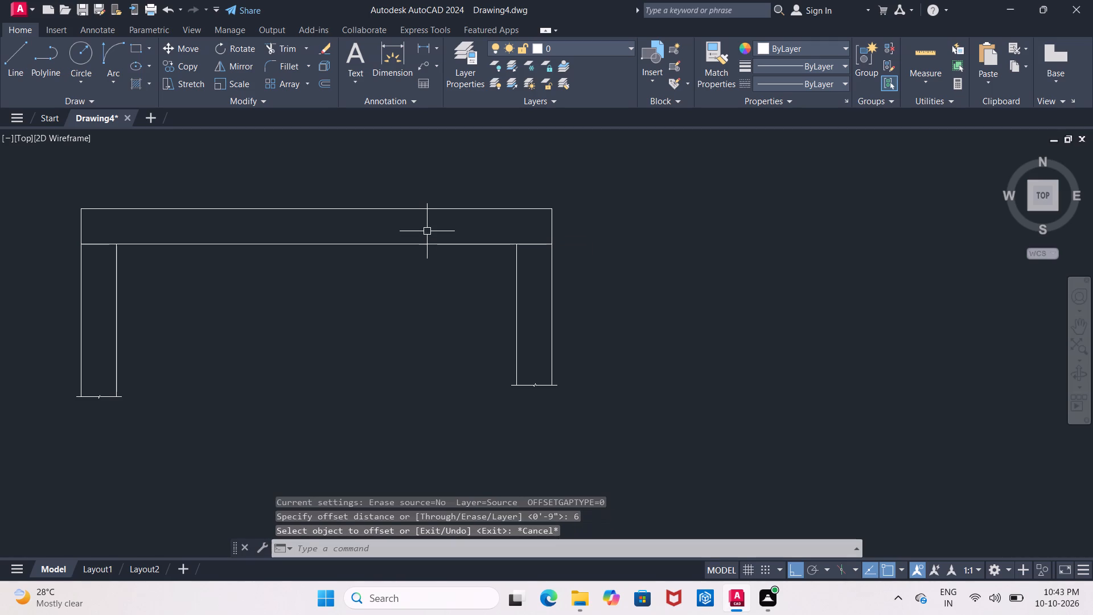
Offset the top horizontal line and the right end line of the upper band 0.6" inward.
{"action": "key", "text": "o"}
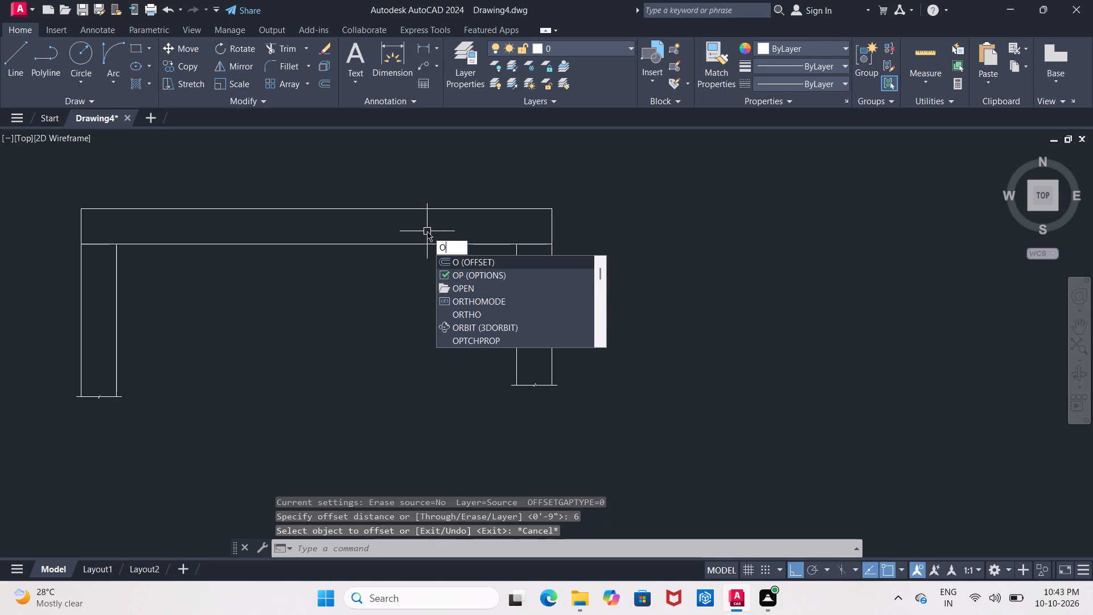
{"action": "key", "text": "Return"}
{"action": "key", "text": "Return"}
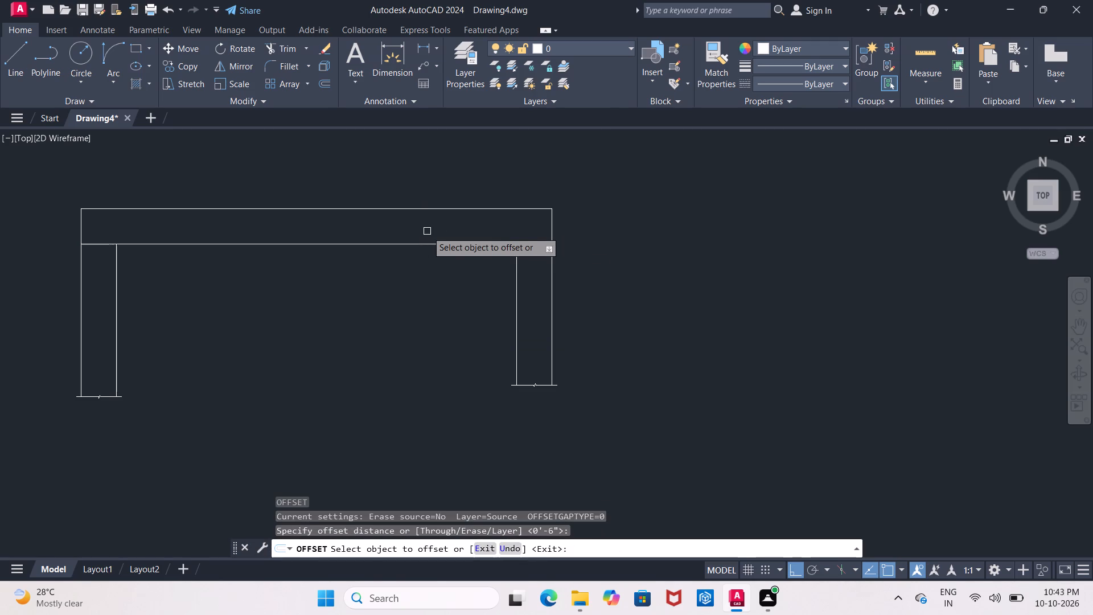
{"action": "left_click", "coordinate": [454, 208]}
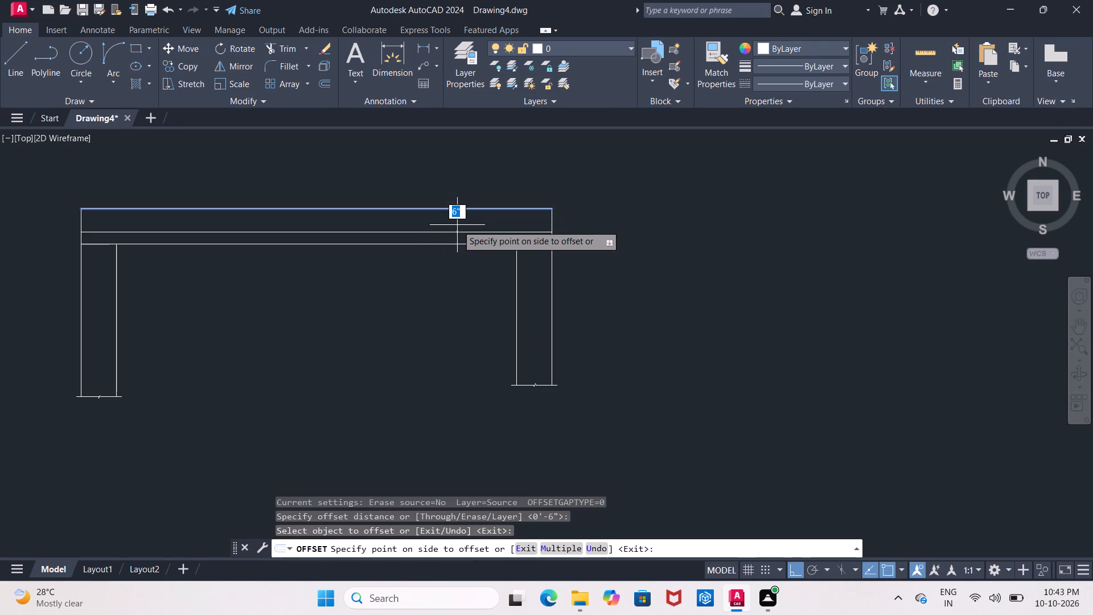
{"action": "key", "text": "BackSpace"}
{"action": "type", "text": "0.6\""}
{"action": "key", "text": "Return"}
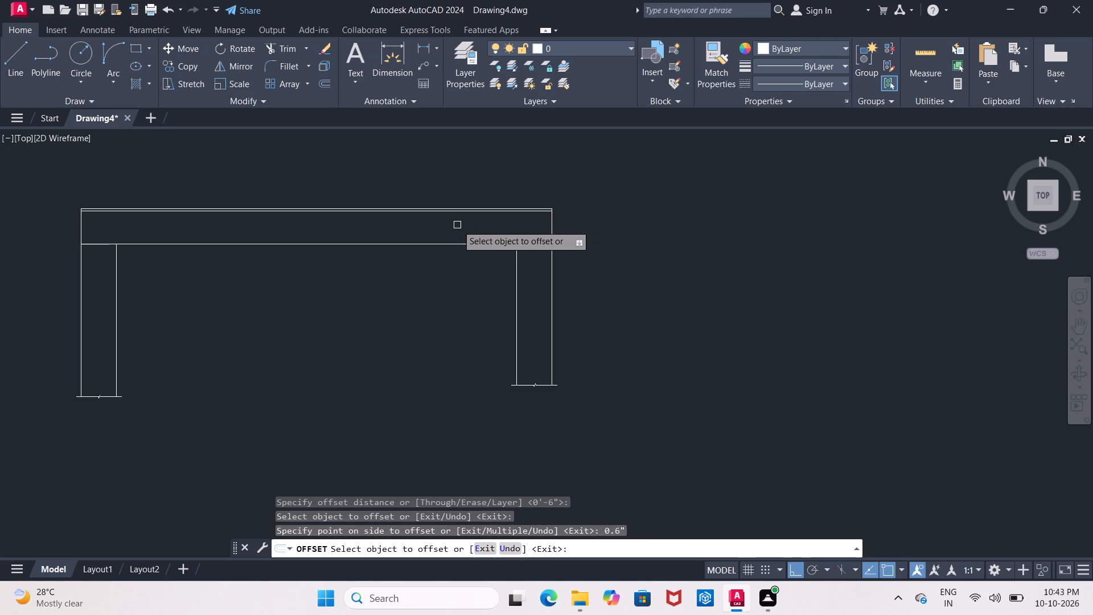
{"action": "left_click", "coordinate": [552, 226]}
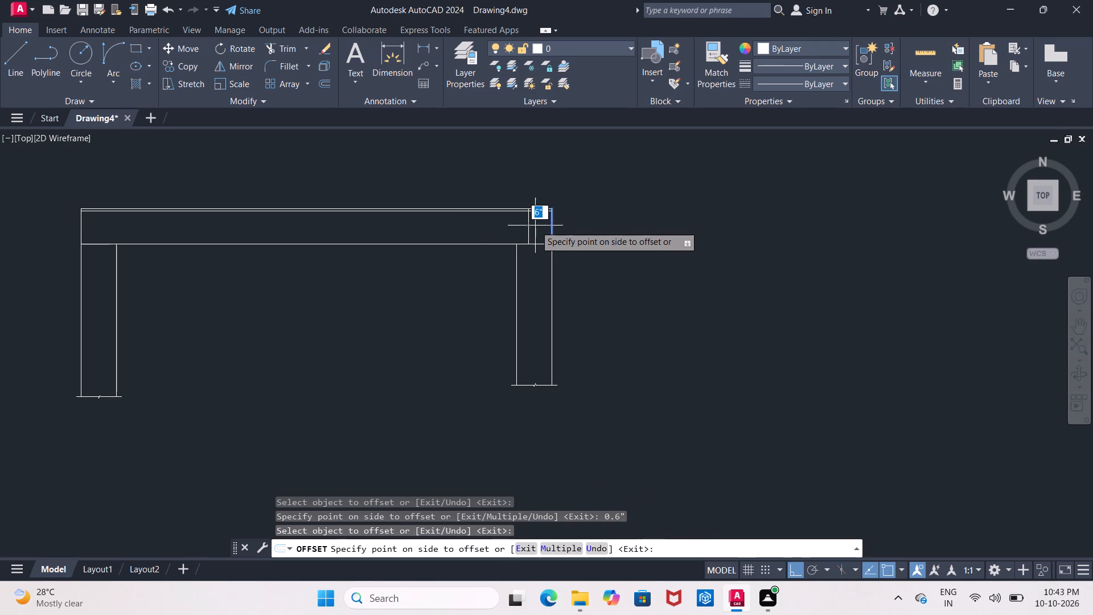
{"action": "type", "text": "0.61"}
{"action": "key", "text": "BackSpace"}
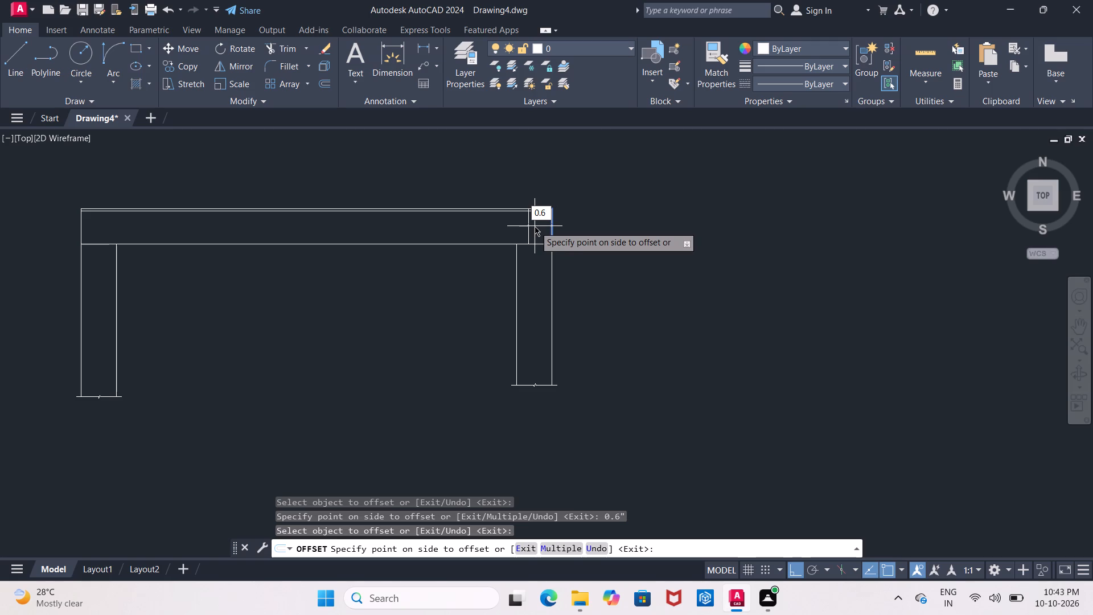
{"action": "key", "text": "shift+quotedbl"}
{"action": "key", "text": "Return"}
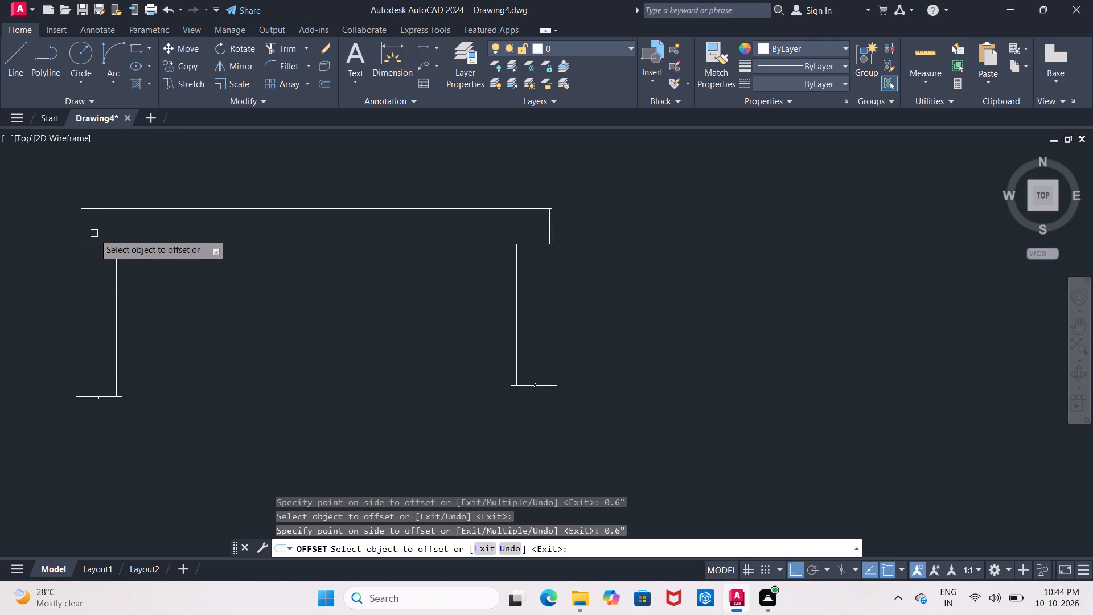
Offset the left end line and the lower horizontal line of the upper band 0.6" inward.
{"action": "key", "text": "Return"}
{"action": "key", "text": "Return"}
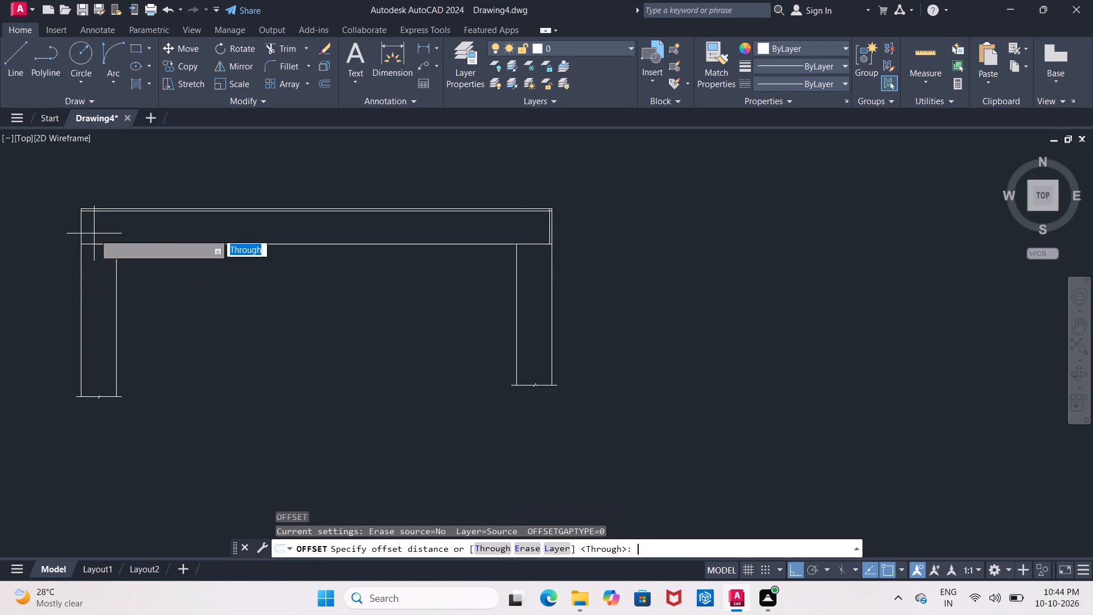
{"action": "type", "text": "0.6\""}
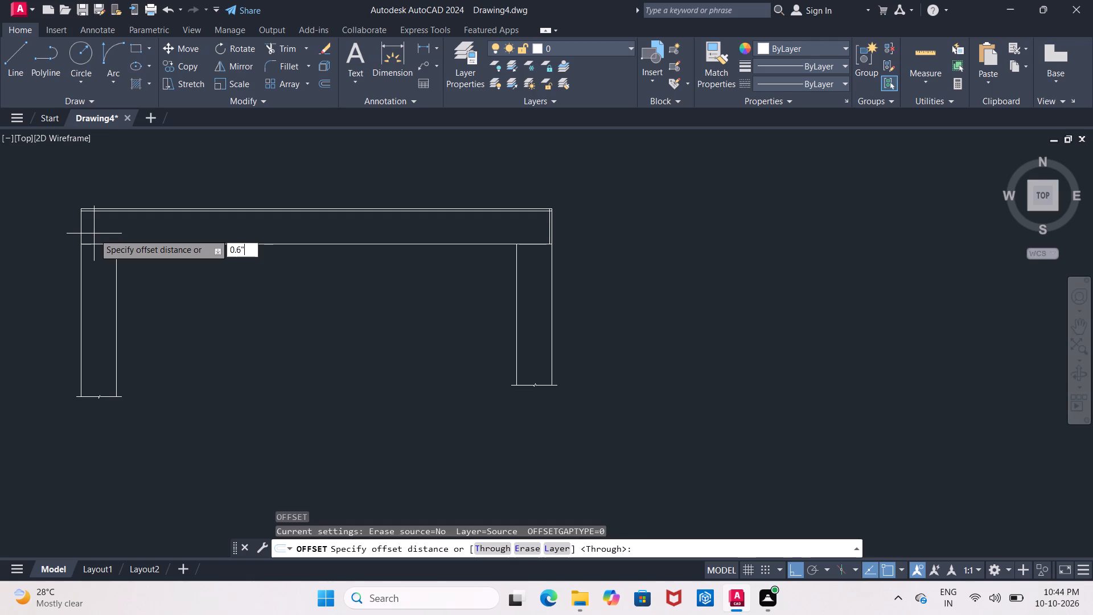
{"action": "key", "text": "Return"}
{"action": "scroll", "coordinate": [83, 238], "scroll_direction": "up", "scroll_amount": 1}
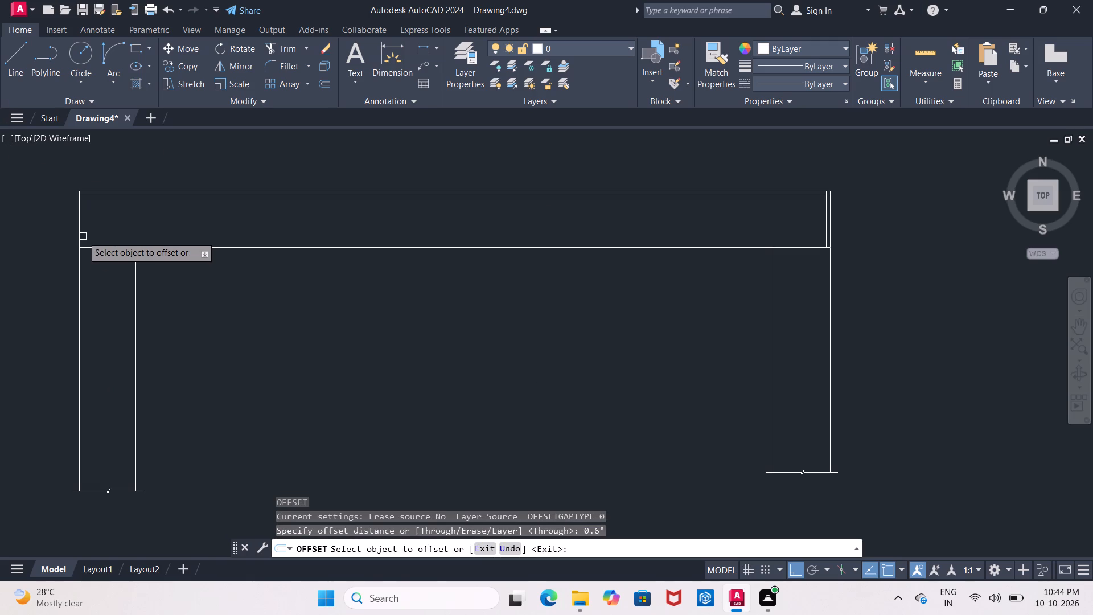
{"action": "left_click", "coordinate": [78, 231]}
{"action": "left_click", "coordinate": [108, 231]}
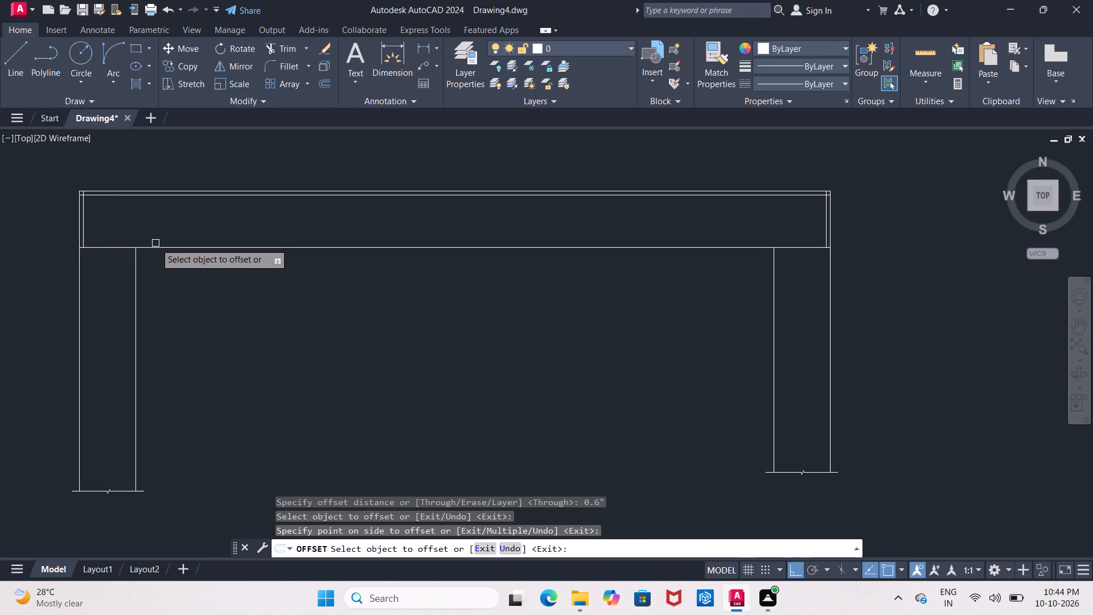
{"action": "left_click", "coordinate": [168, 248]}
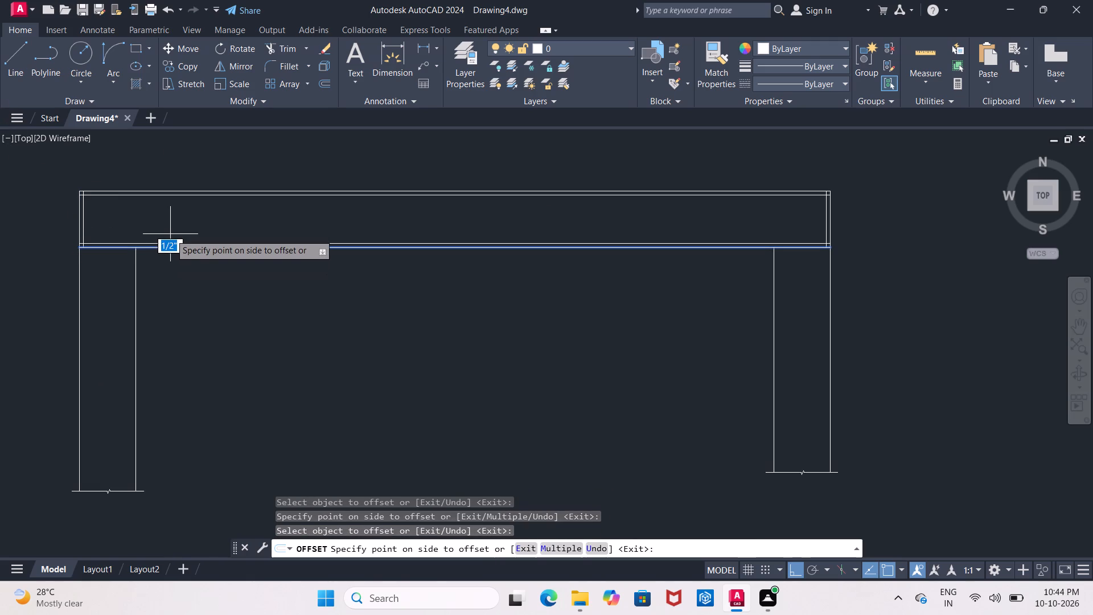
{"action": "key", "text": "0"}
{"action": "type", "text": ".6\""}
{"action": "key", "text": "Return"}
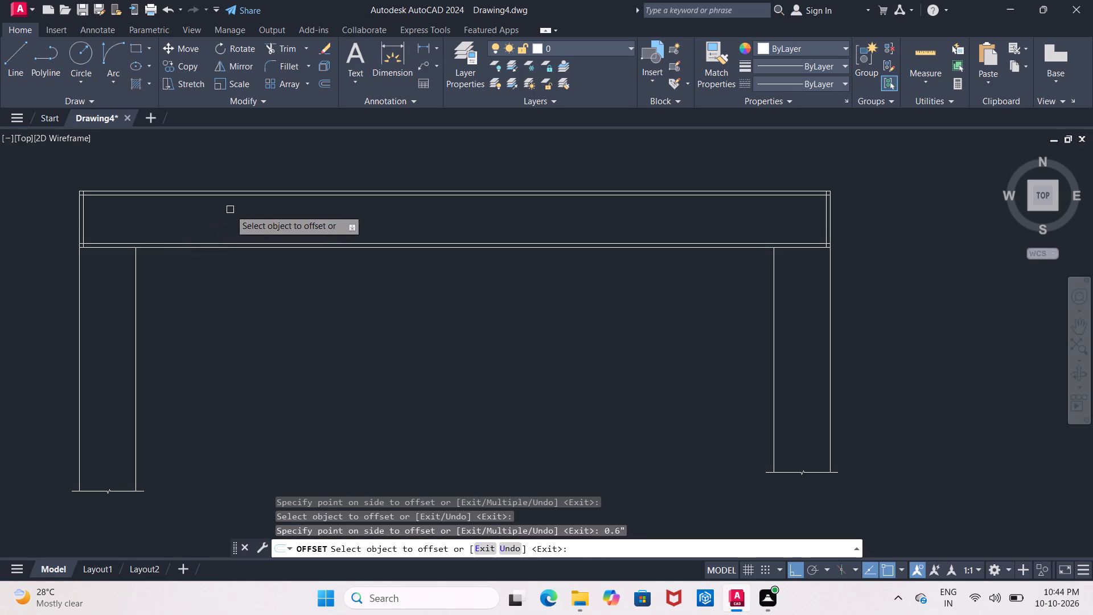
{"action": "key", "text": "Escape"}
Trim the overlapping ends of the inset lines at the two left corners of the band's inner outline.
{"action": "scroll", "coordinate": [195, 211], "scroll_direction": "up", "scroll_amount": 2}
{"action": "middle_click_drag", "start_coordinate": [195, 211], "coordinate": [490, 129]}
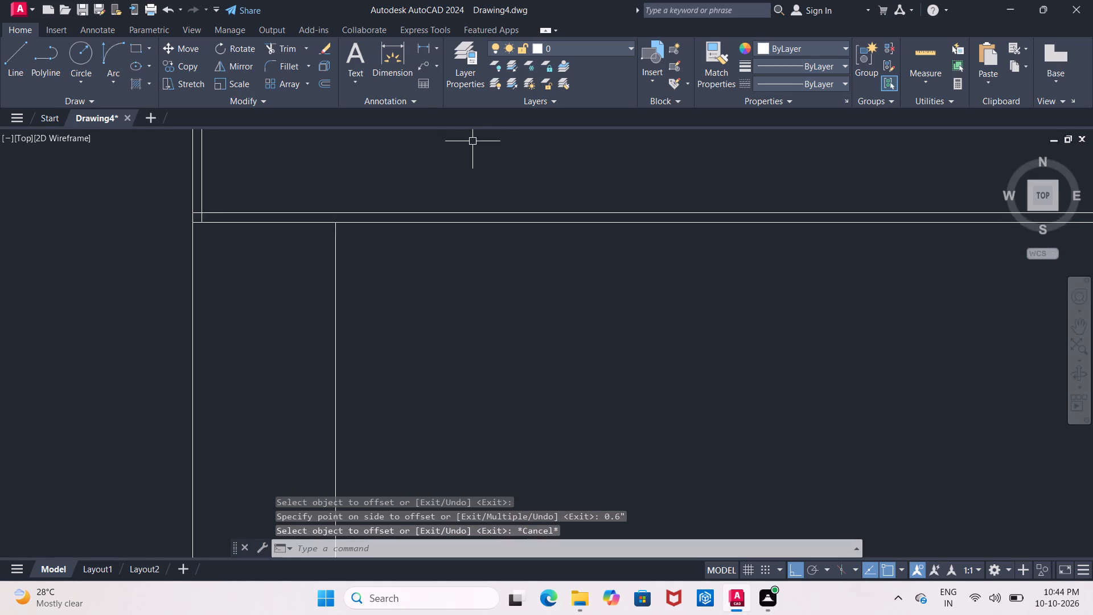
{"action": "scroll", "coordinate": [467, 149], "scroll_direction": "down", "scroll_amount": 1}
{"action": "middle_click_drag", "start_coordinate": [460, 156], "coordinate": [392, 202]}
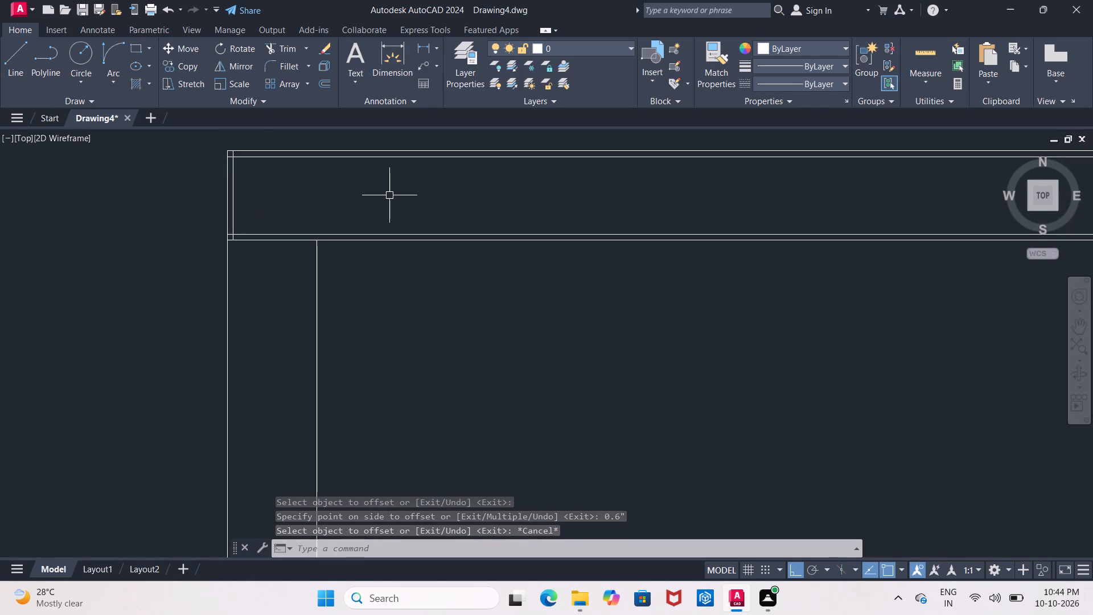
{"action": "type", "text": "TR"}
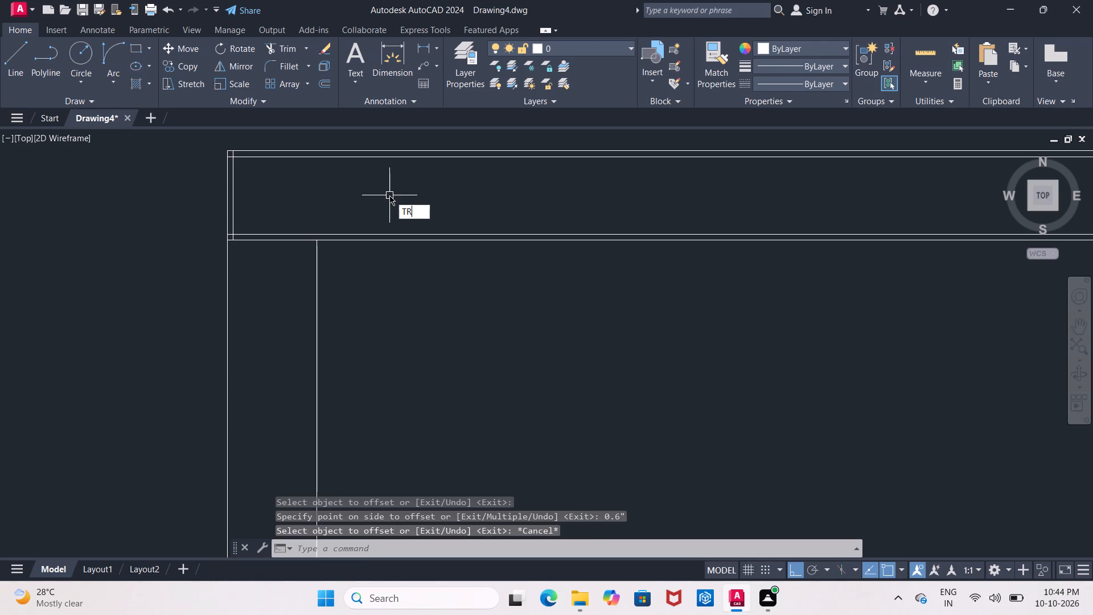
{"action": "key", "text": "Return"}
{"action": "key", "text": "Return"}
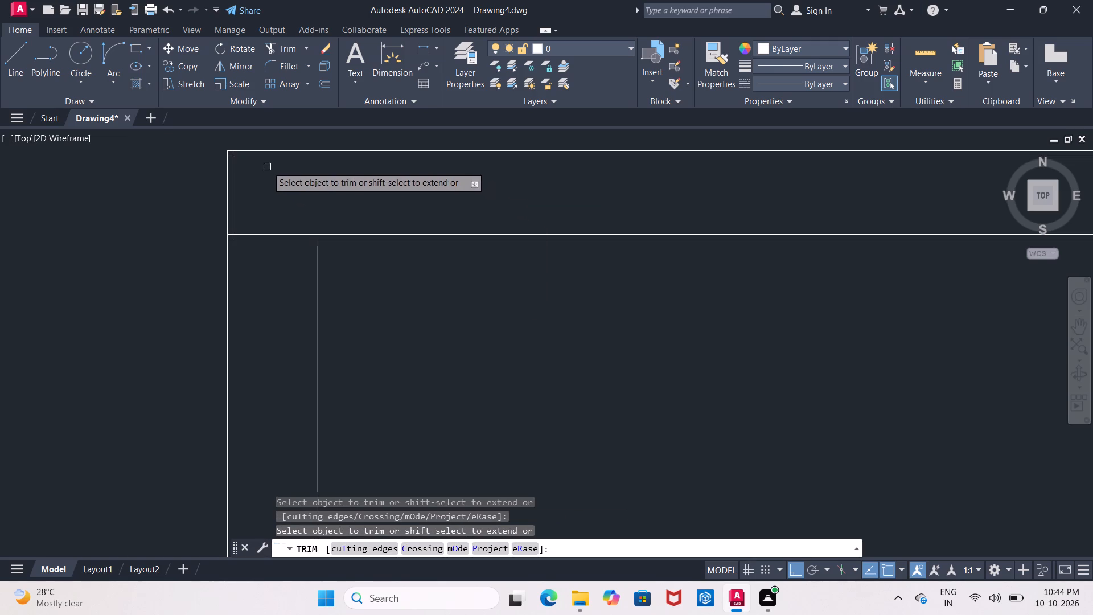
{"action": "scroll", "coordinate": [267, 166], "scroll_direction": "up", "scroll_amount": 2}
{"action": "middle_click_drag", "start_coordinate": [258, 156], "coordinate": [268, 232]}
{"action": "scroll", "coordinate": [191, 231], "scroll_direction": "up", "scroll_amount": 2}
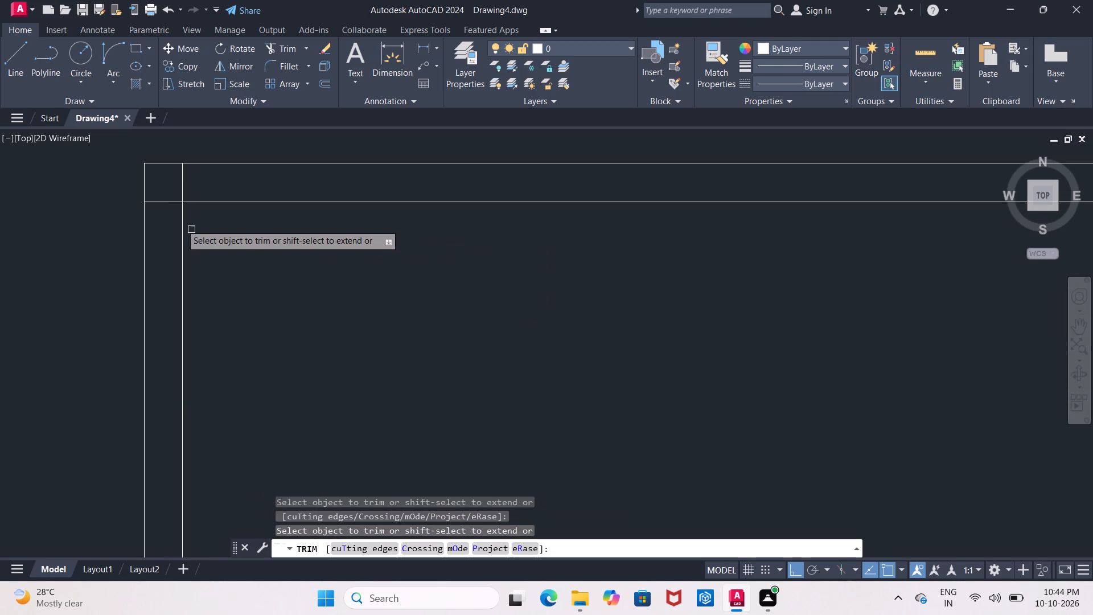
{"action": "left_click", "coordinate": [165, 201]}
{"action": "left_click", "coordinate": [182, 188]}
{"action": "scroll", "coordinate": [182, 188], "scroll_direction": "down", "scroll_amount": 3}
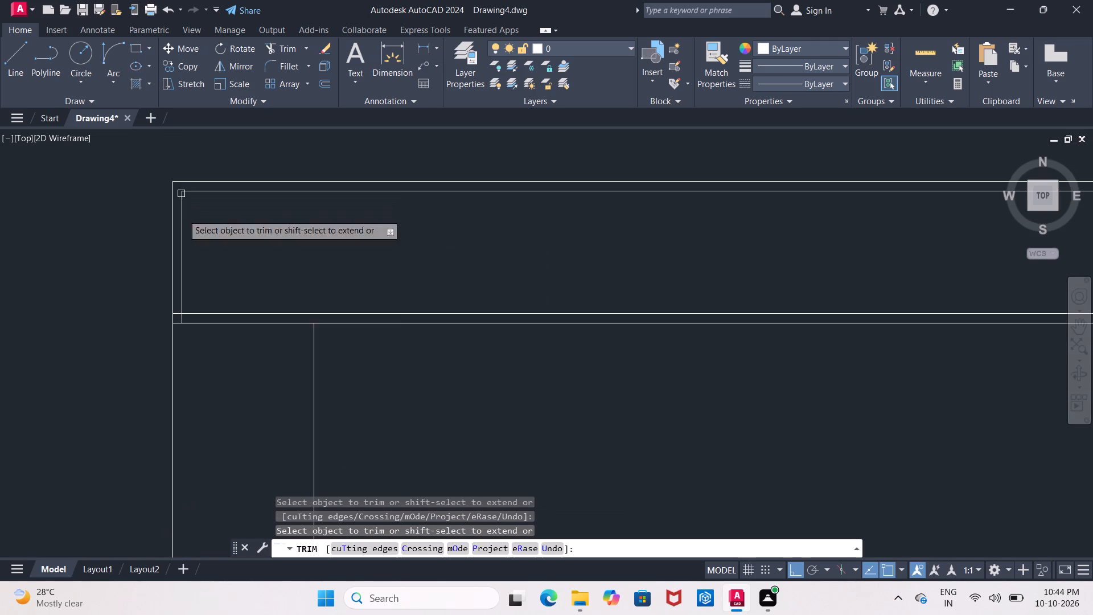
{"action": "middle_click_drag", "start_coordinate": [211, 299], "coordinate": [246, 208]}
{"action": "scroll", "coordinate": [211, 299], "scroll_direction": "up", "scroll_amount": 1}
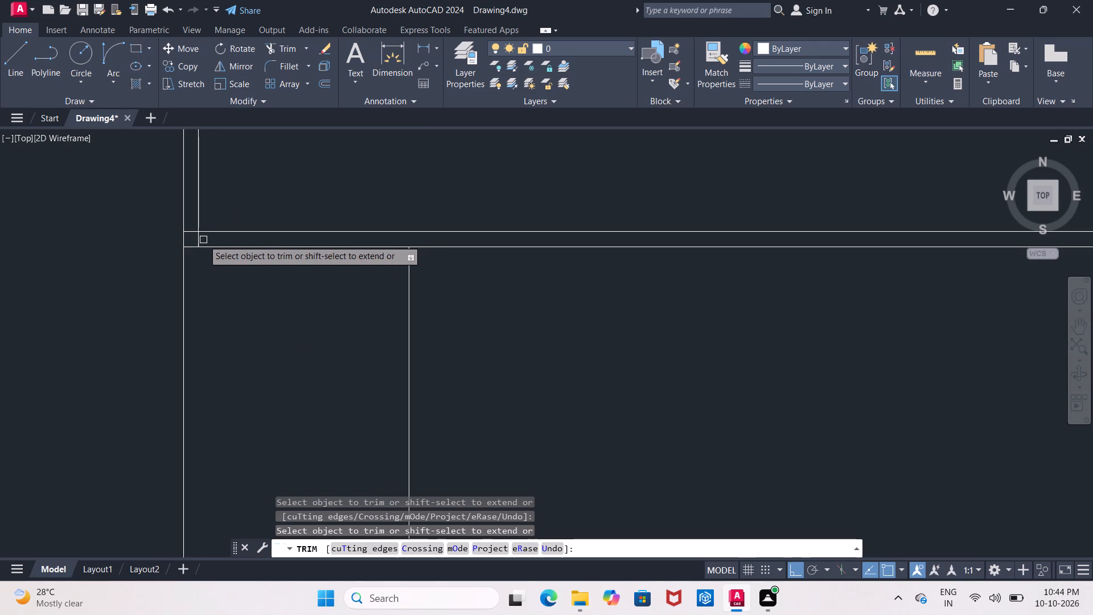
{"action": "left_click", "coordinate": [199, 240]}
{"action": "left_click", "coordinate": [194, 232]}
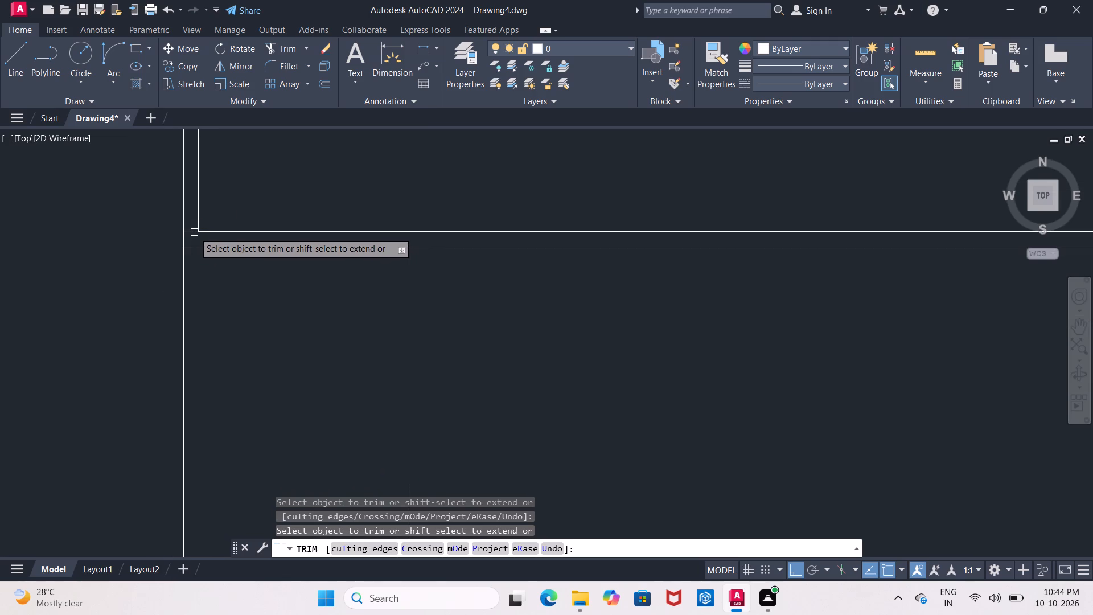
Trim the overlapping ends of the inset lines at the two right corners of the band's inner outline.
{"action": "middle_click_drag", "start_coordinate": [258, 202], "coordinate": [9, 247]}
{"action": "middle_click_drag", "start_coordinate": [460, 223], "coordinate": [0, 225]}
{"action": "scroll", "coordinate": [113, 225], "scroll_direction": "down", "scroll_amount": 2}
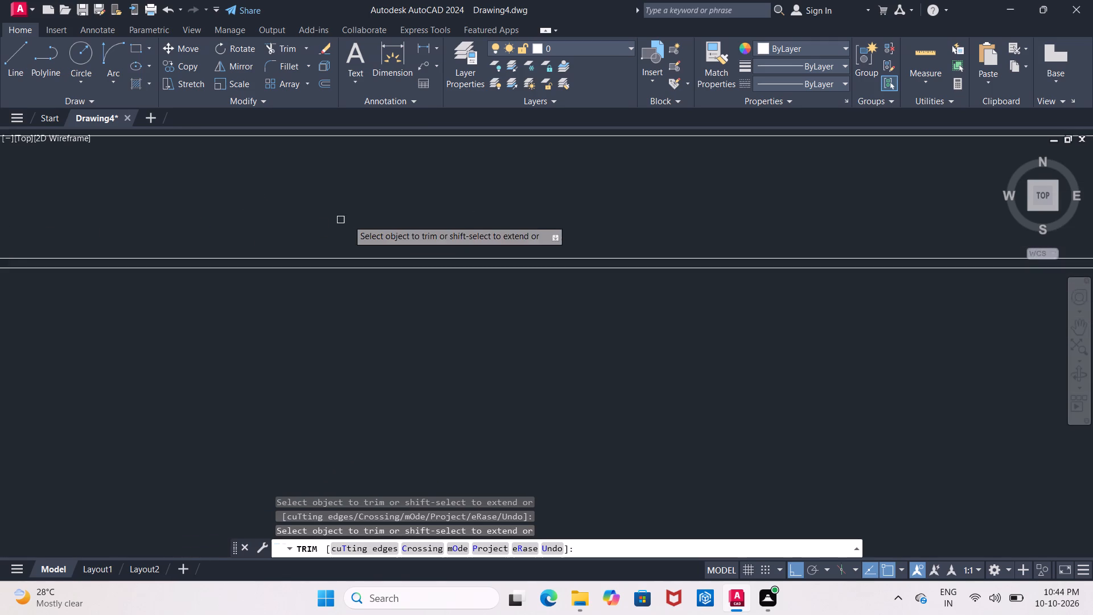
{"action": "scroll", "coordinate": [348, 220], "scroll_direction": "down", "scroll_amount": 1}
{"action": "middle_click_drag", "start_coordinate": [443, 220], "coordinate": [8, 222]}
{"action": "scroll", "coordinate": [348, 222], "scroll_direction": "up", "scroll_amount": 2}
{"action": "middle_click_drag", "start_coordinate": [348, 222], "coordinate": [306, 220]}
{"action": "scroll", "coordinate": [348, 222], "scroll_direction": "up", "scroll_amount": 1}
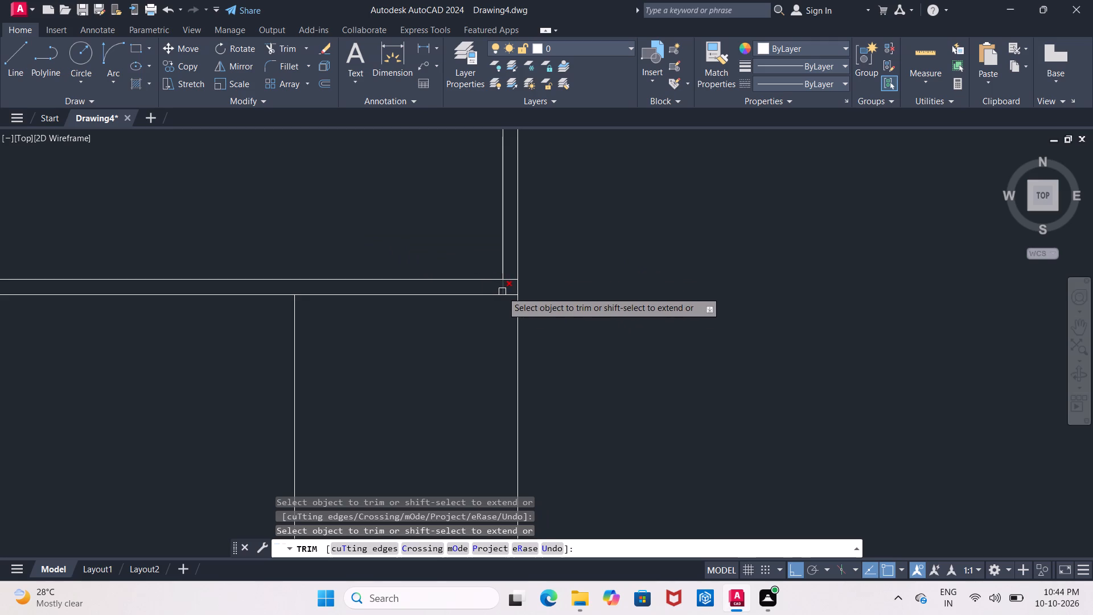
{"action": "left_click", "coordinate": [502, 292]}
{"action": "left_click", "coordinate": [512, 278]}
{"action": "scroll", "coordinate": [512, 278], "scroll_direction": "down", "scroll_amount": 3}
{"action": "scroll", "coordinate": [513, 219], "scroll_direction": "up", "scroll_amount": 3}
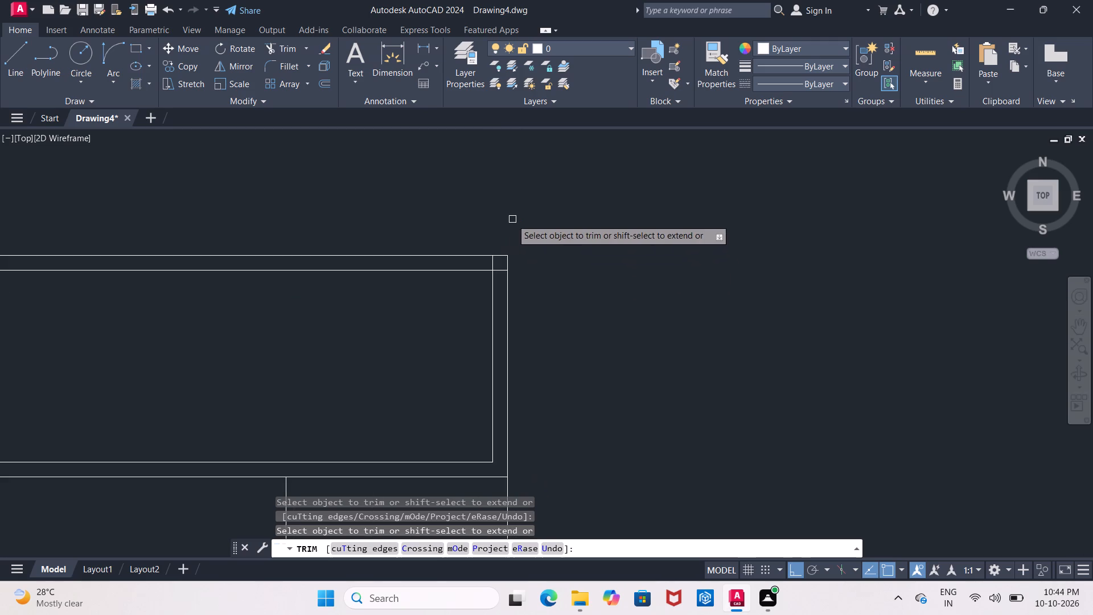
{"action": "scroll", "coordinate": [512, 219], "scroll_direction": "up", "scroll_amount": 1}
{"action": "left_click", "coordinate": [477, 290]}
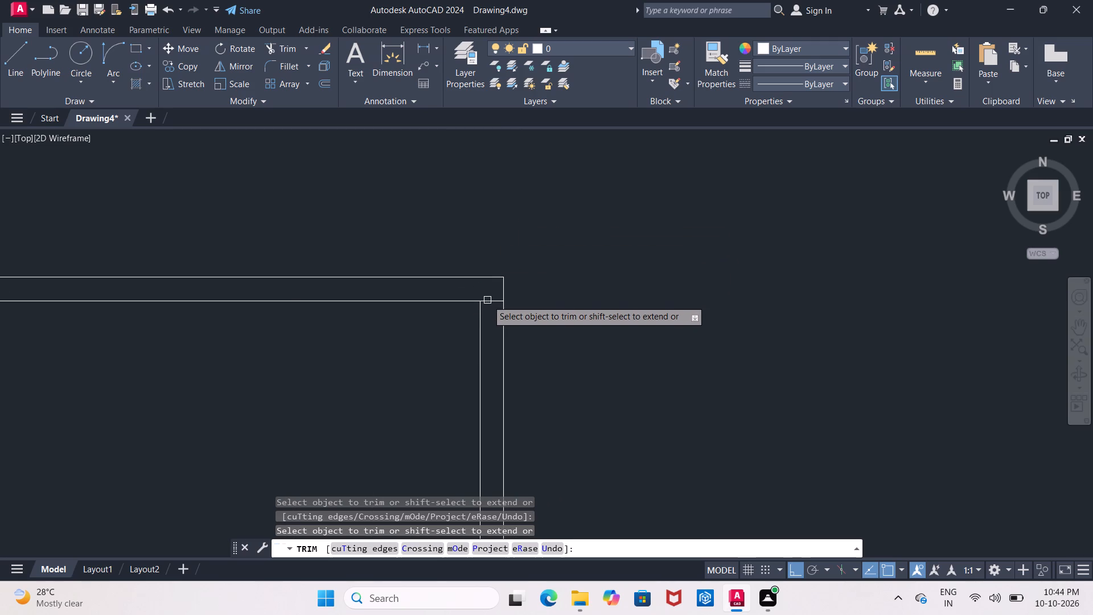
{"action": "left_click", "coordinate": [487, 301]}
Trim the band's outer lower horizontal line where it crosses the tops of the right and left legs.
{"action": "scroll", "coordinate": [488, 301], "scroll_direction": "down", "scroll_amount": 5}
{"action": "scroll", "coordinate": [467, 367], "scroll_direction": "up", "scroll_amount": 3}
{"action": "middle_click_drag", "start_coordinate": [469, 366], "coordinate": [486, 363]}
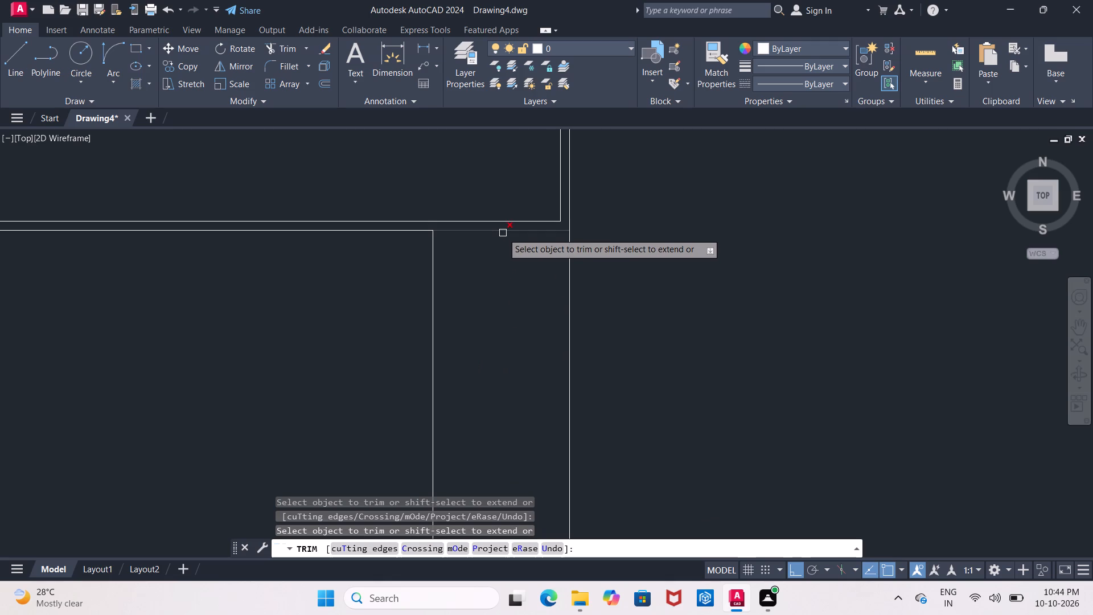
{"action": "left_click", "coordinate": [503, 233]}
{"action": "scroll", "coordinate": [513, 255], "scroll_direction": "down", "scroll_amount": 4}
{"action": "scroll", "coordinate": [278, 264], "scroll_direction": "up", "scroll_amount": 3}
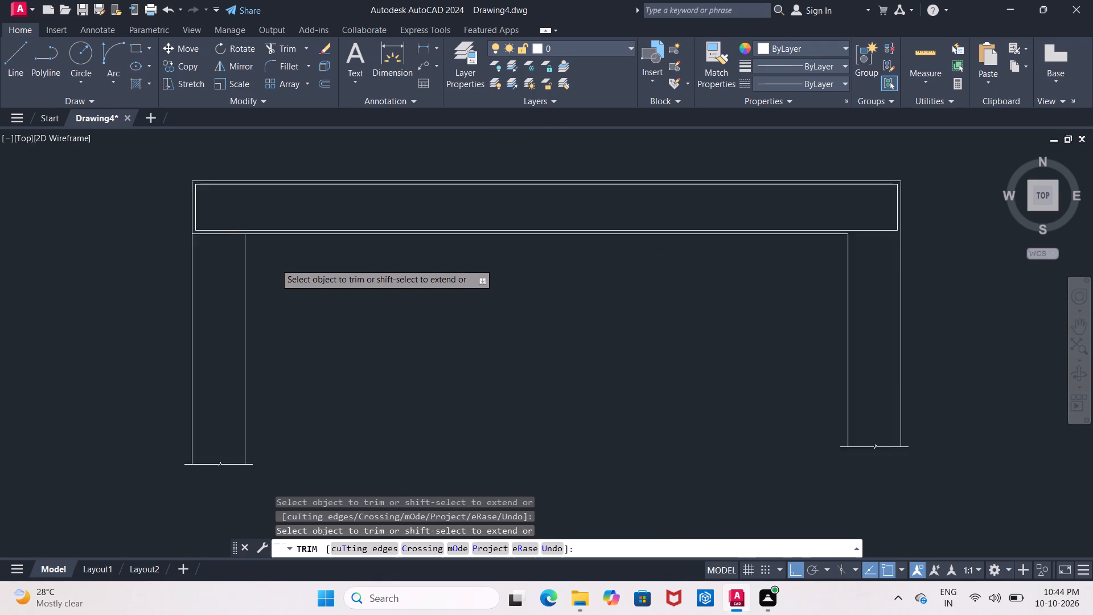
{"action": "left_click", "coordinate": [179, 219]}
{"action": "middle_click_drag", "start_coordinate": [188, 232], "coordinate": [170, 270]}
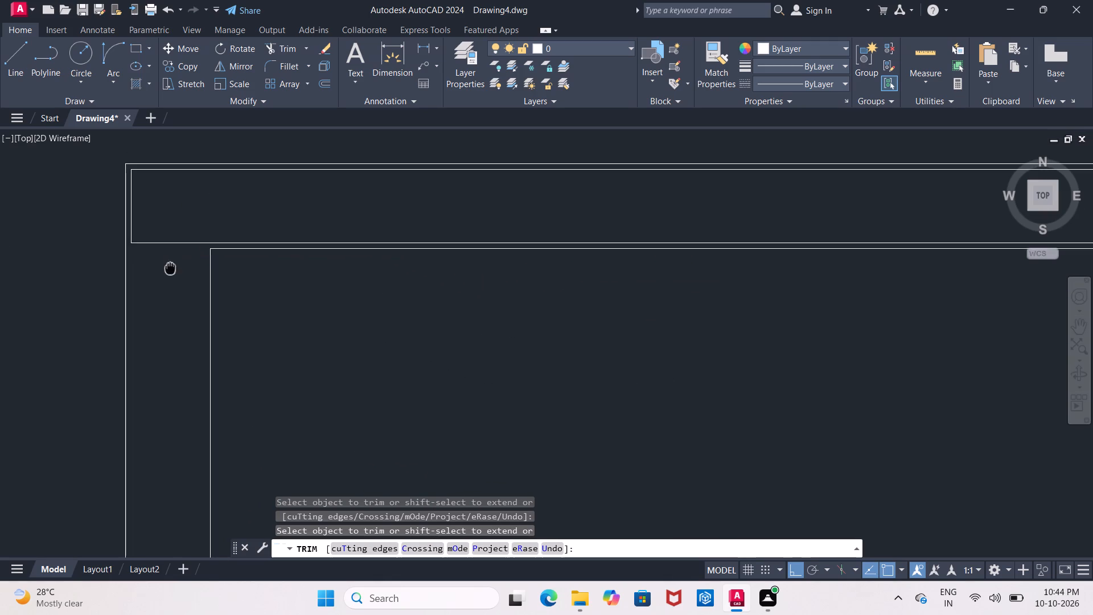
{"action": "middle_click_drag", "start_coordinate": [170, 270], "coordinate": [170, 272]}
{"action": "middle_click_drag", "start_coordinate": [174, 219], "coordinate": [264, 219]}
{"action": "key", "text": "Escape"}
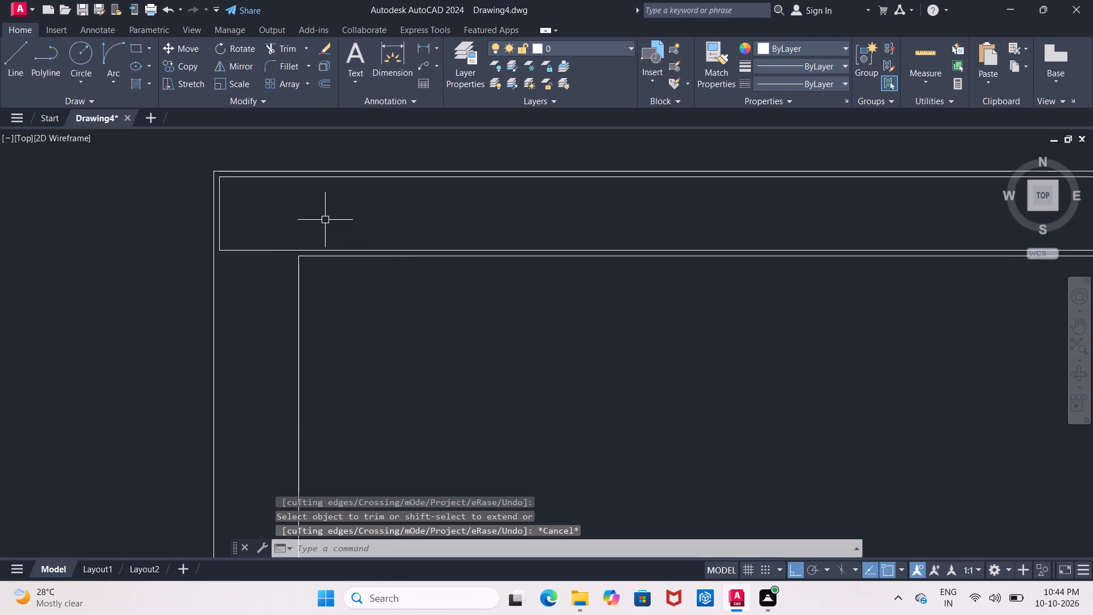
Offset the inner outline's left end line 6" to the right repeatedly, making the first five vertical dividers in the band.
{"action": "key", "text": "o"}
{"action": "key", "text": "Return"}
{"action": "type", "text": "6\""}
{"action": "key", "text": "Return"}
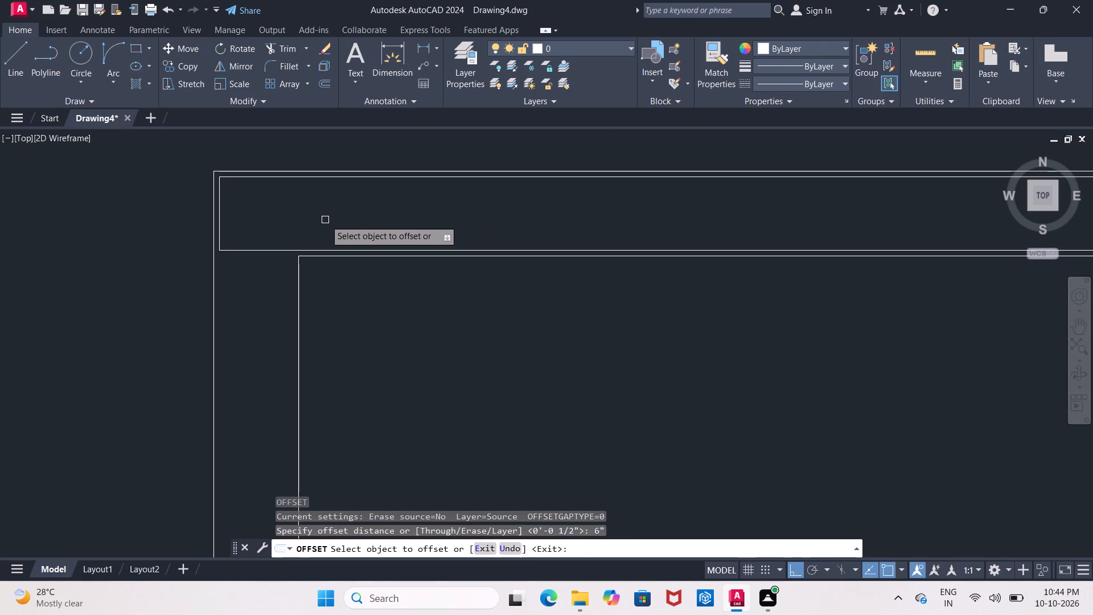
{"action": "left_click", "coordinate": [221, 210]}
{"action": "left_click", "coordinate": [244, 214]}
{"action": "left_click", "coordinate": [280, 214]}
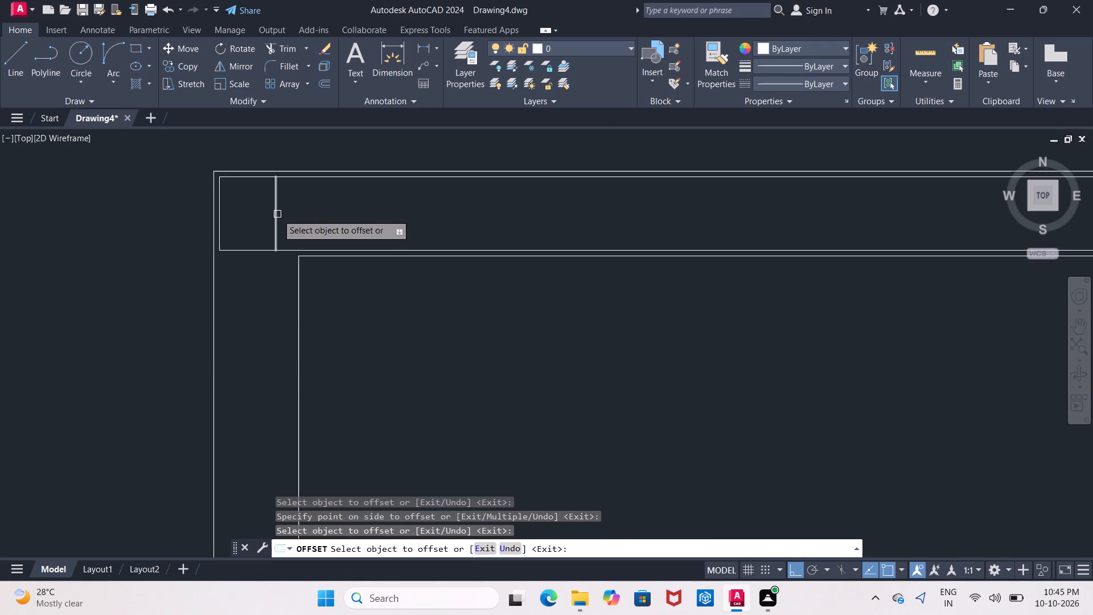
{"action": "left_click", "coordinate": [277, 214]}
{"action": "left_click", "coordinate": [346, 223]}
{"action": "left_click", "coordinate": [331, 224]}
{"action": "left_click", "coordinate": [417, 228]}
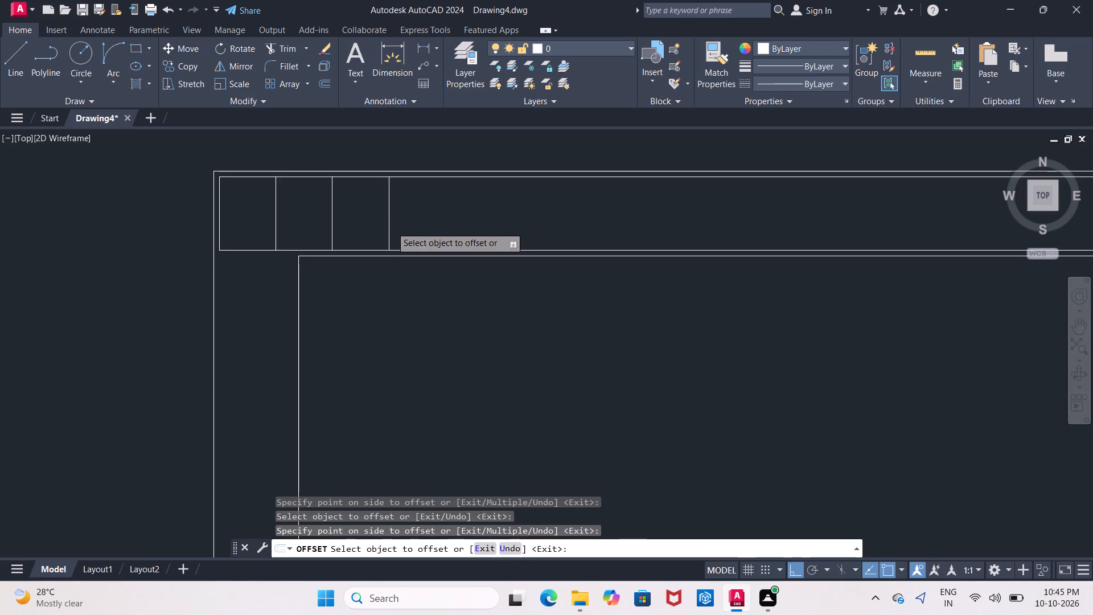
{"action": "left_click", "coordinate": [391, 227]}
{"action": "left_click", "coordinate": [478, 228]}
{"action": "left_click", "coordinate": [445, 224]}
{"action": "left_click", "coordinate": [566, 229]}
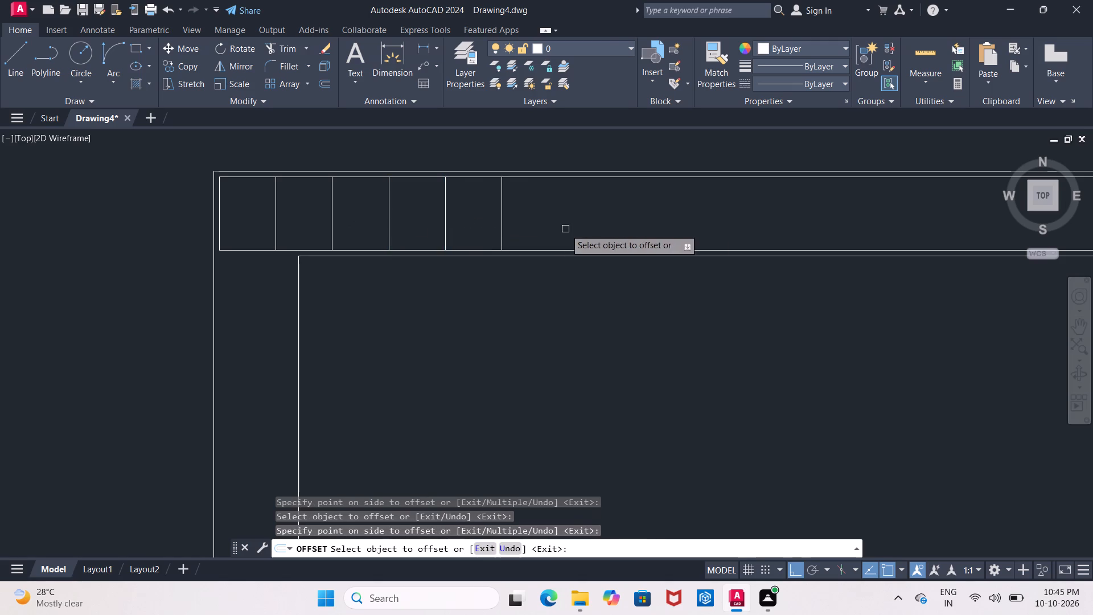
Continue the 6" offsets rightward from the last divider, adding six more vertical dividers along the band.
{"action": "middle_click_drag", "start_coordinate": [565, 229], "coordinate": [422, 237]}
{"action": "left_click", "coordinate": [362, 228]}
{"action": "left_click", "coordinate": [359, 228]}
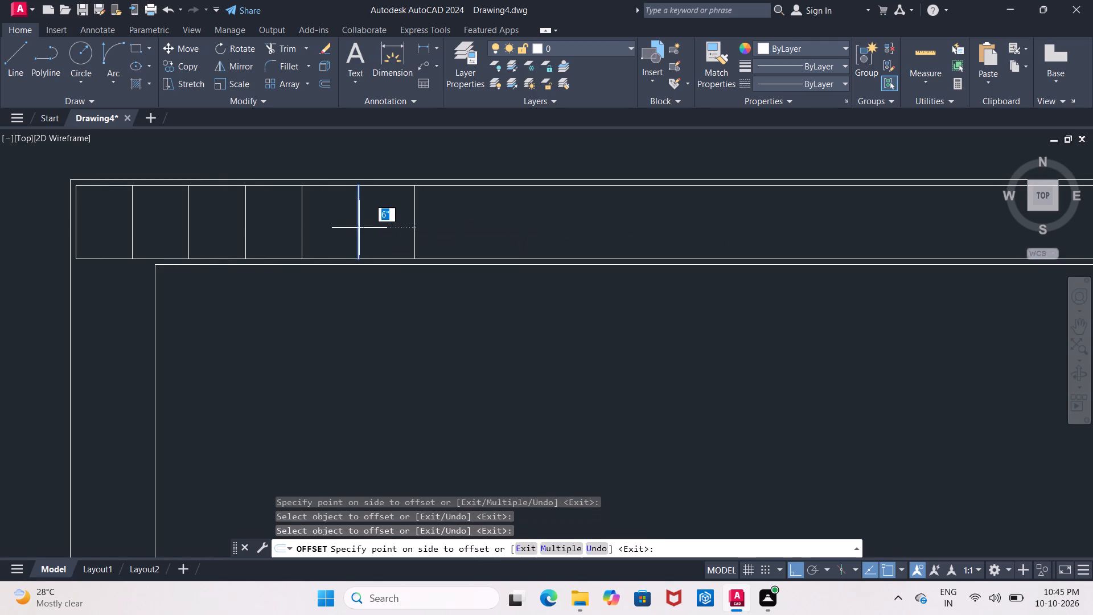
{"action": "left_click", "coordinate": [450, 229]}
{"action": "left_click", "coordinate": [420, 228]}
{"action": "left_click", "coordinate": [413, 228]}
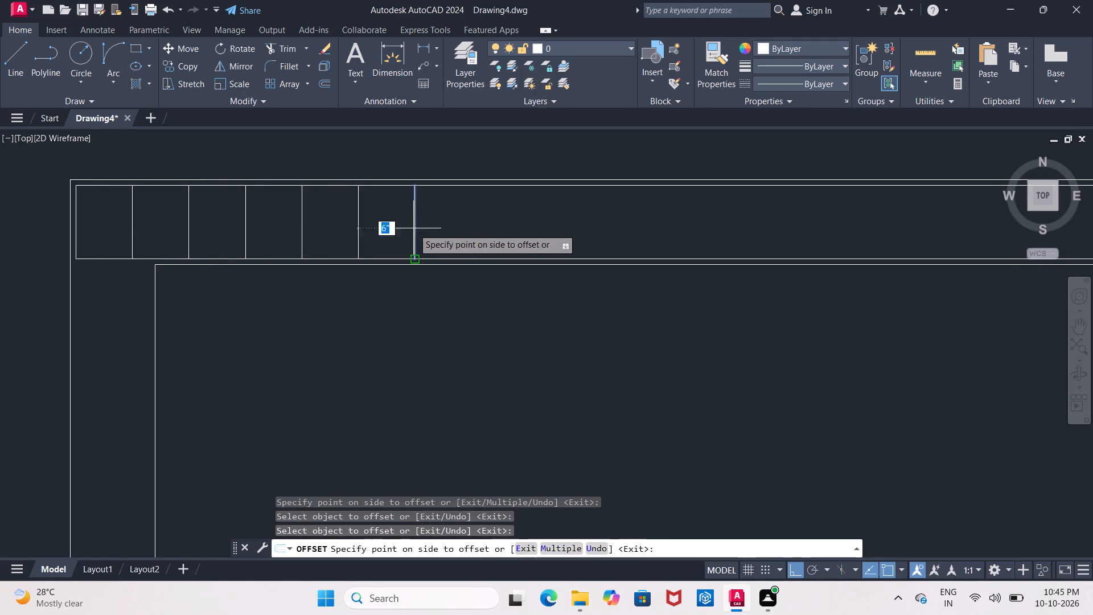
{"action": "left_click", "coordinate": [525, 231]}
{"action": "middle_click_drag", "start_coordinate": [525, 231], "coordinate": [368, 247]}
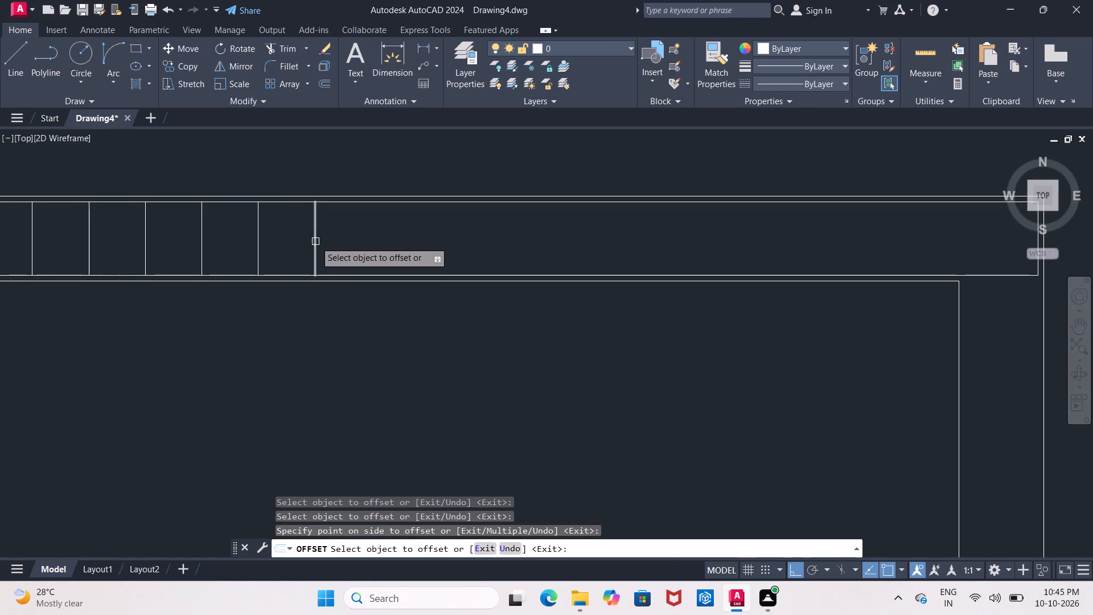
{"action": "left_click", "coordinate": [315, 241]}
{"action": "left_click", "coordinate": [406, 242]}
{"action": "left_click_drag", "start_coordinate": [372, 244], "coordinate": [380, 245]}
{"action": "left_click", "coordinate": [476, 248]}
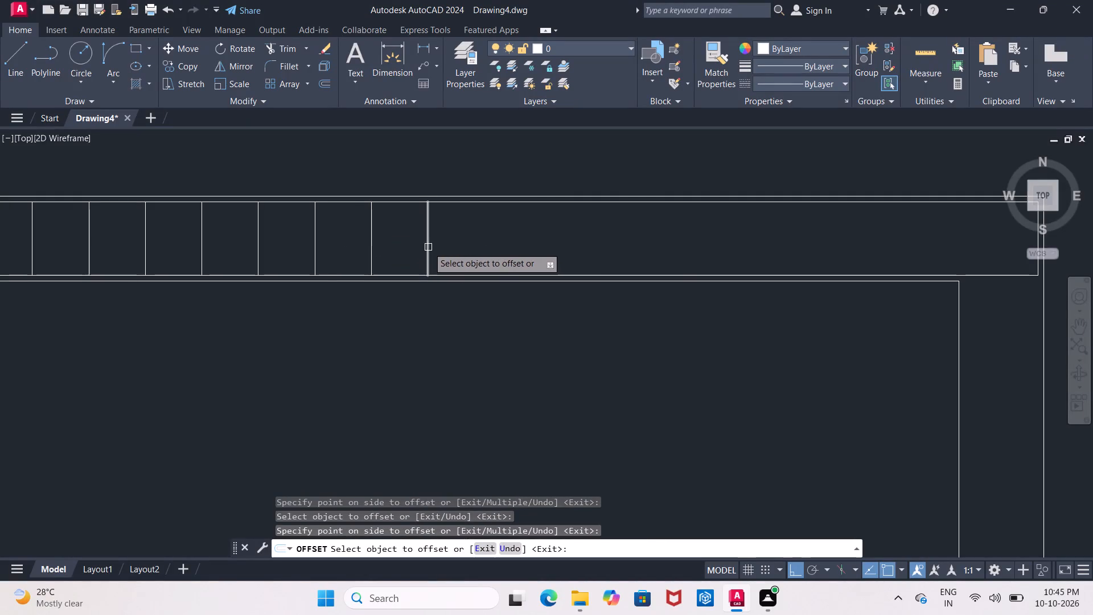
{"action": "left_click", "coordinate": [428, 247]}
{"action": "left_click", "coordinate": [524, 252]}
{"action": "left_click_drag", "start_coordinate": [484, 248], "coordinate": [505, 249]}
{"action": "left_click", "coordinate": [578, 251]}
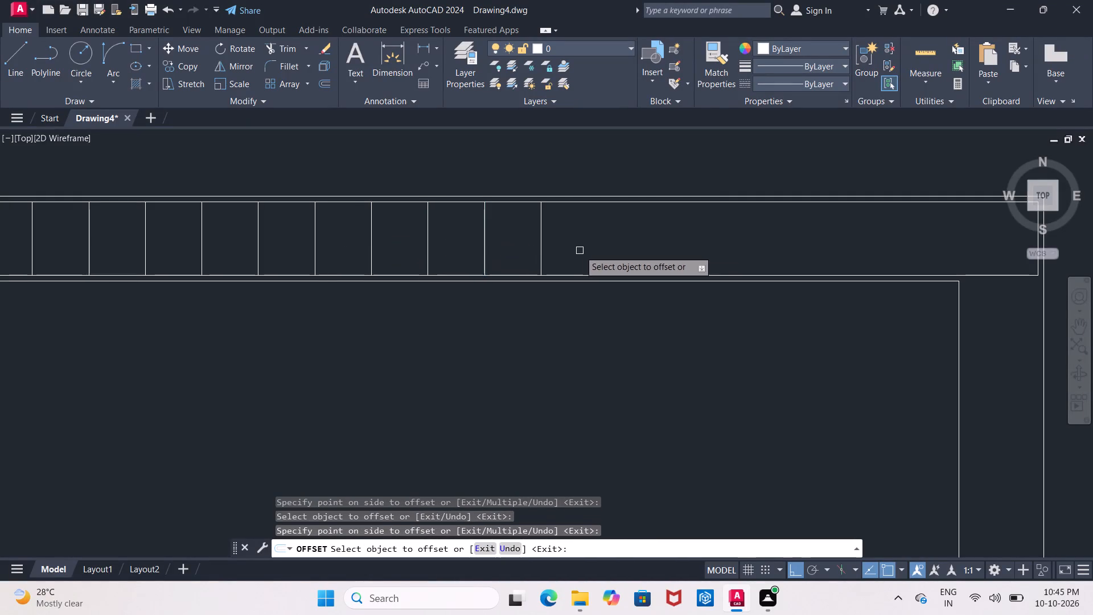
Continue the 6" offsets toward the band's right end, adding seven more vertical dividers.
{"action": "middle_click_drag", "start_coordinate": [580, 251], "coordinate": [329, 264]}
{"action": "left_click", "coordinate": [292, 257]}
{"action": "left_click", "coordinate": [374, 259]}
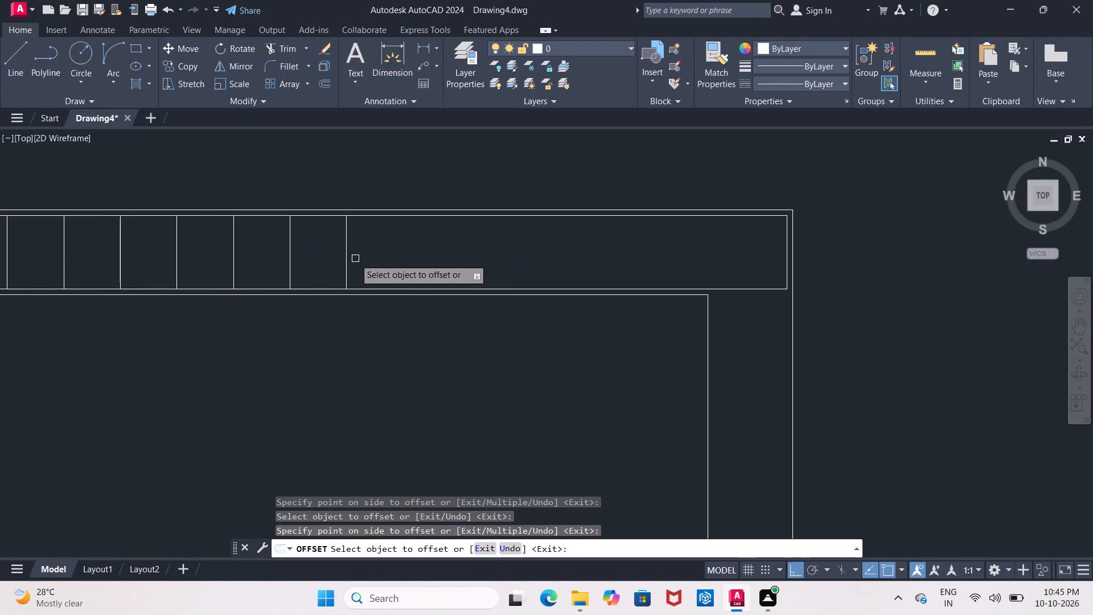
{"action": "left_click", "coordinate": [346, 258]}
{"action": "left_click", "coordinate": [461, 264]}
{"action": "left_click", "coordinate": [400, 260]}
{"action": "left_click", "coordinate": [535, 266]}
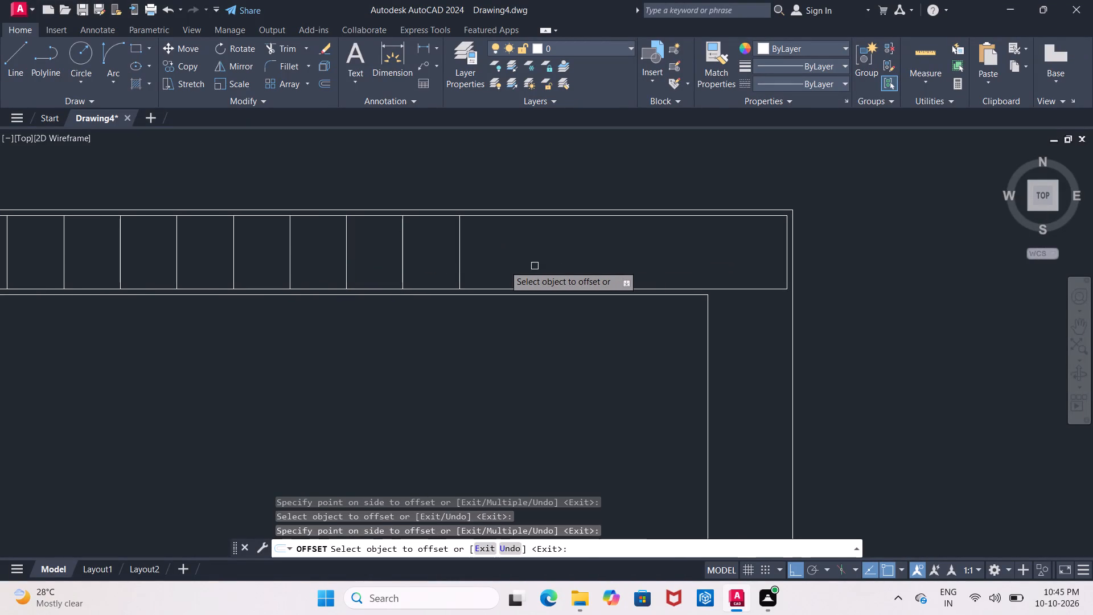
{"action": "left_click", "coordinate": [463, 264]}
{"action": "left_click", "coordinate": [459, 266]}
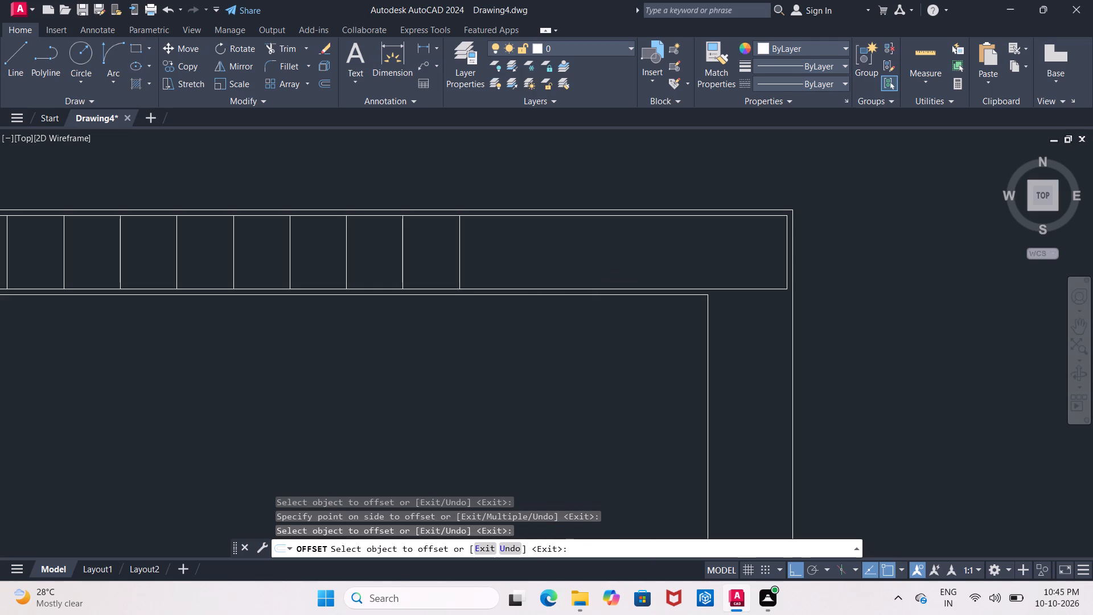
{"action": "left_click", "coordinate": [598, 263]}
{"action": "left_click", "coordinate": [512, 264]}
{"action": "left_click", "coordinate": [683, 264]}
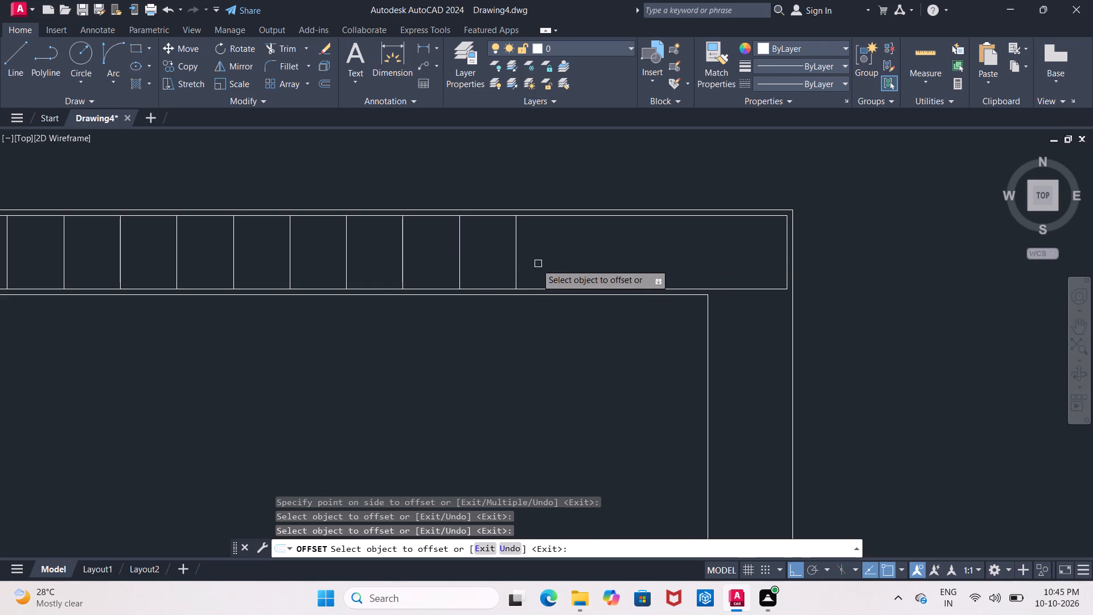
{"action": "left_click", "coordinate": [515, 264]}
{"action": "left_click", "coordinate": [628, 265]}
{"action": "left_click", "coordinate": [572, 264]}
{"action": "left_click", "coordinate": [661, 265]}
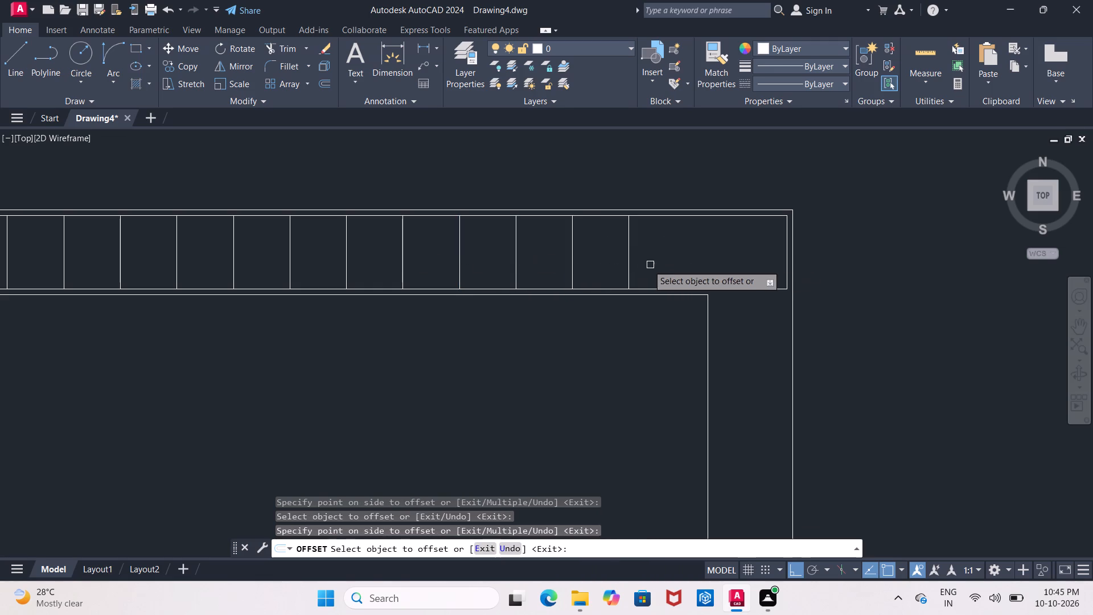
{"action": "left_click_drag", "start_coordinate": [628, 264], "coordinate": [635, 265]}
{"action": "left_click", "coordinate": [732, 266]}
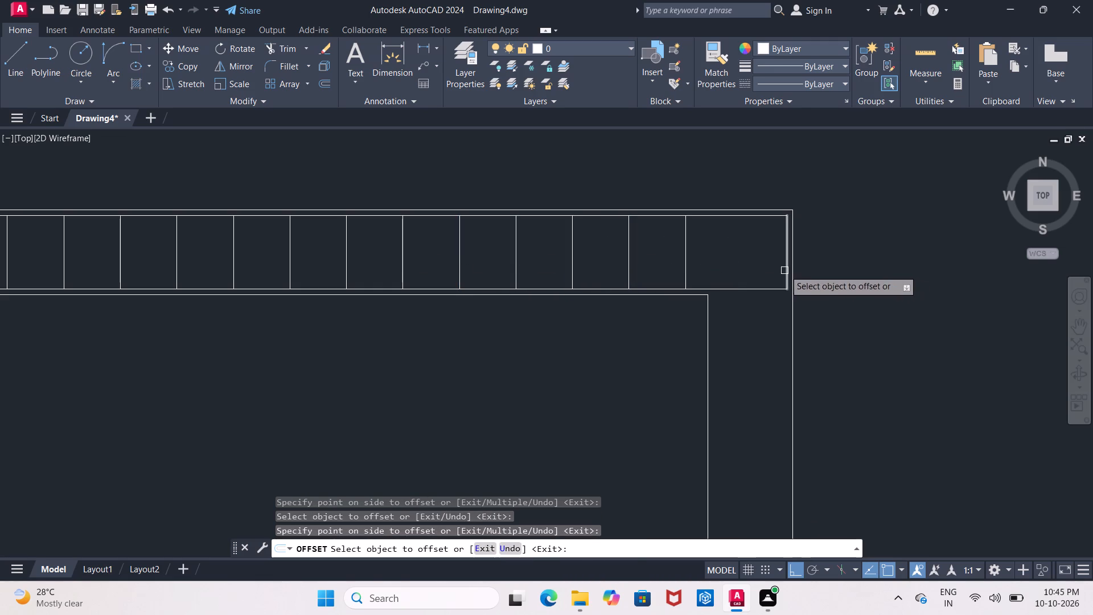
Offset the inner outline's right end line 6" inward to add one more divider at the band's right end.
{"action": "left_click", "coordinate": [784, 270]}
{"action": "left_click", "coordinate": [737, 269]}
{"action": "middle_click_drag", "start_coordinate": [591, 274], "coordinate": [950, 275]}
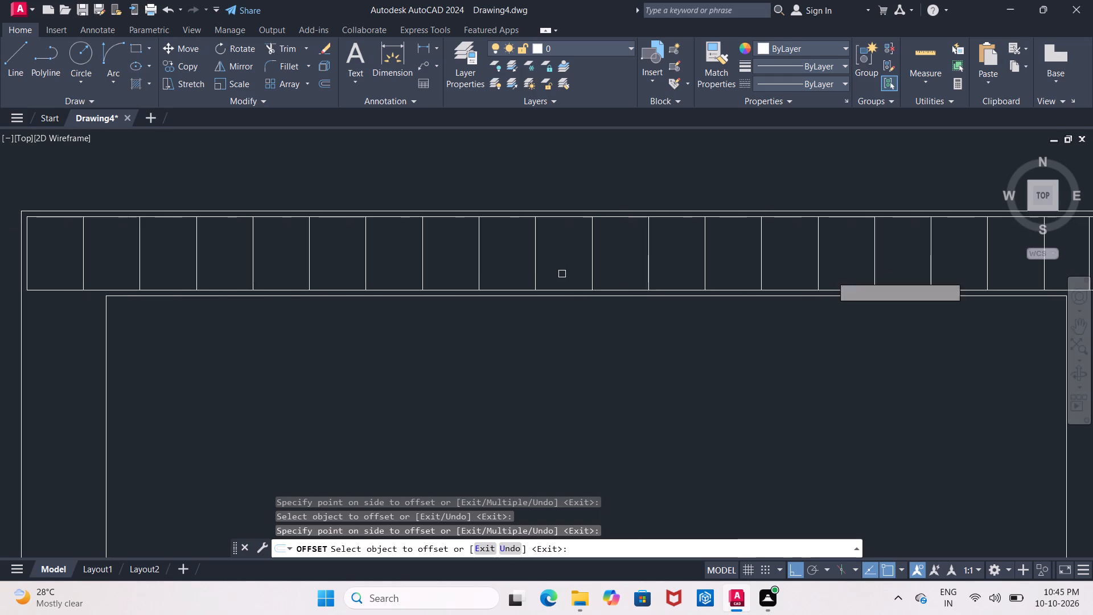
{"action": "middle_click_drag", "start_coordinate": [460, 240], "coordinate": [671, 250]}
{"action": "scroll", "coordinate": [283, 252], "scroll_direction": "up", "scroll_amount": 2}
{"action": "middle_click_drag", "start_coordinate": [283, 252], "coordinate": [301, 253]}
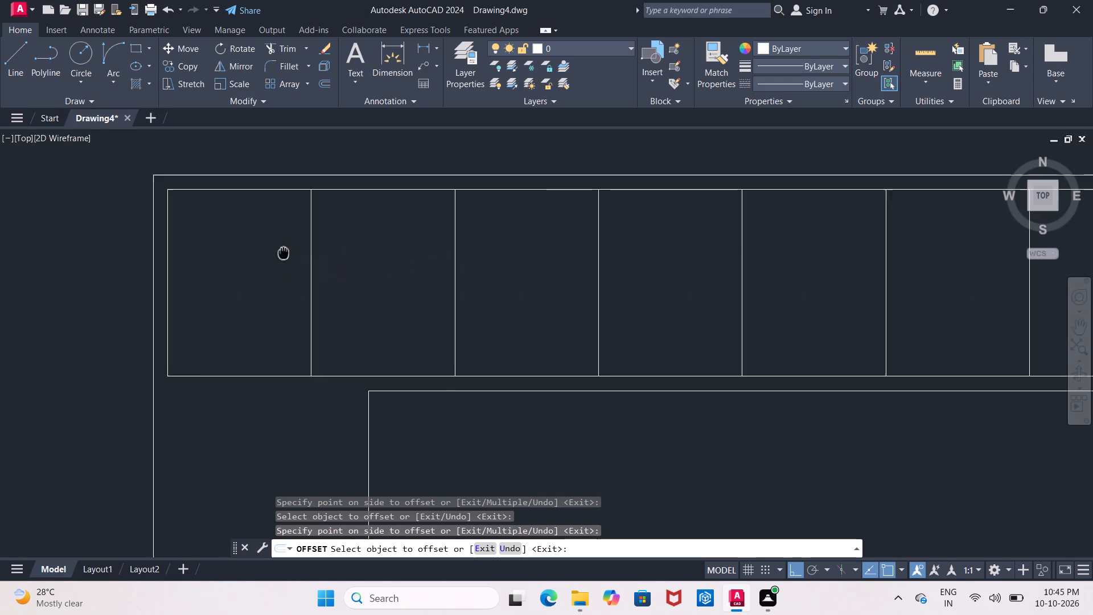
{"action": "middle_click_drag", "start_coordinate": [301, 253], "coordinate": [398, 251]}
{"action": "key", "text": "Escape"}
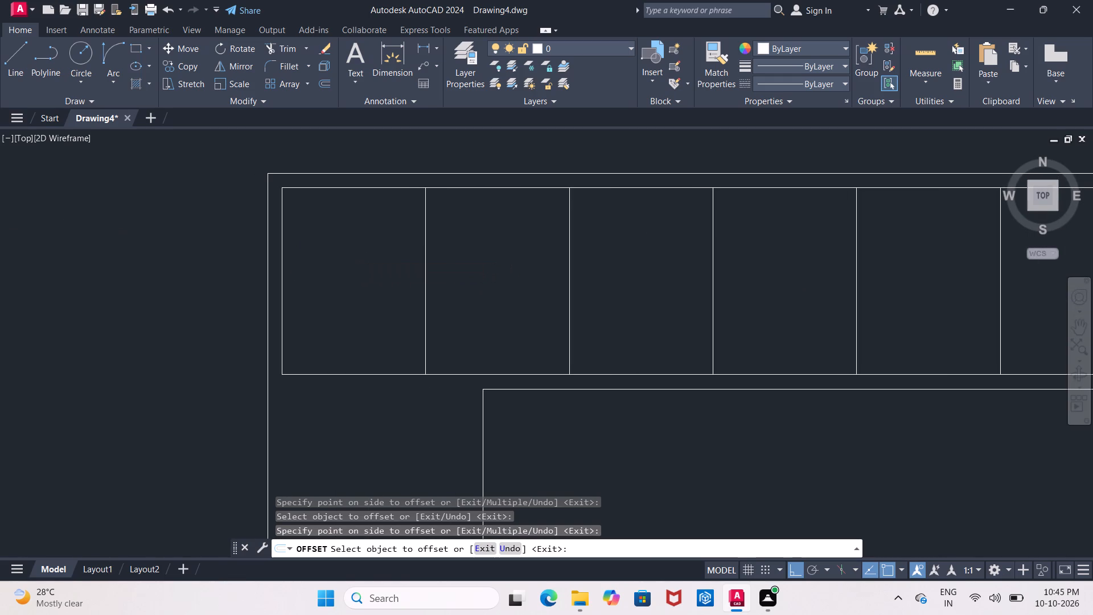
Offset the inner outline's left end line and the first divider 3" to the right, halving the band's first two cells.
{"action": "key", "text": "o"}
{"action": "key", "text": "Return"}
{"action": "type", "text": "3\""}
{"action": "key", "text": "Return"}
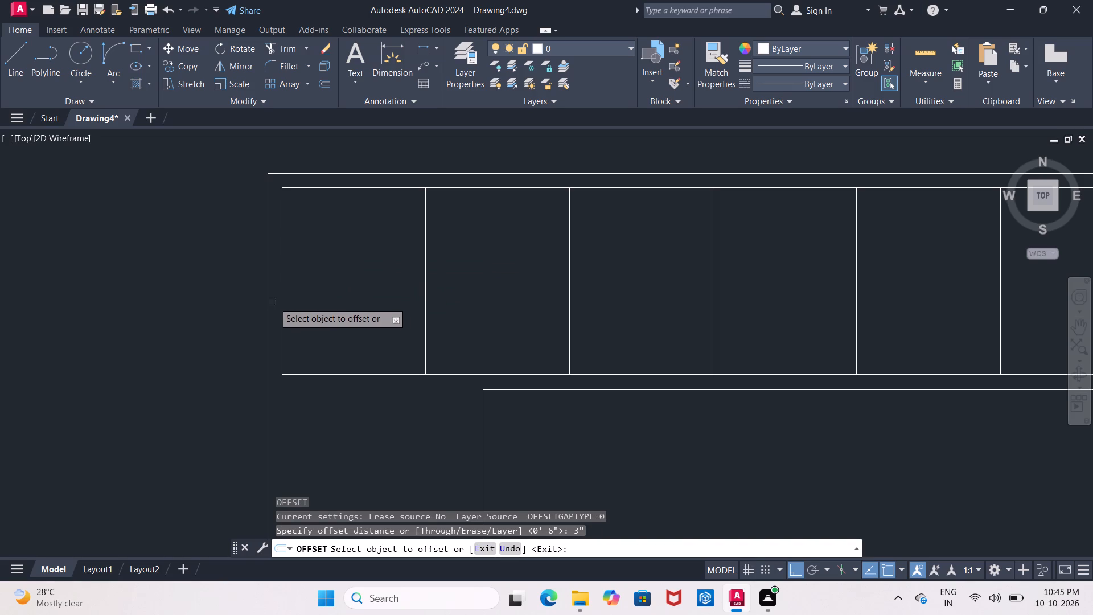
{"action": "left_click", "coordinate": [283, 306]}
{"action": "left_click", "coordinate": [324, 311]}
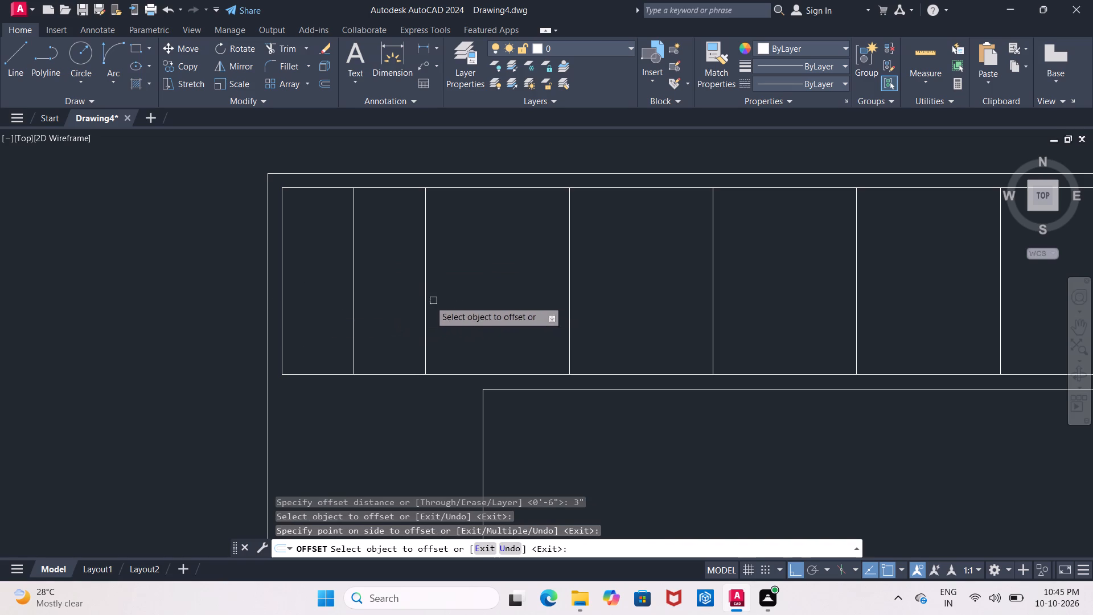
{"action": "left_click", "coordinate": [426, 300]}
{"action": "left_click", "coordinate": [540, 309]}
{"action": "middle_click_drag", "start_coordinate": [539, 309], "coordinate": [359, 320]}
{"action": "scroll", "coordinate": [358, 320], "scroll_direction": "down", "scroll_amount": 1}
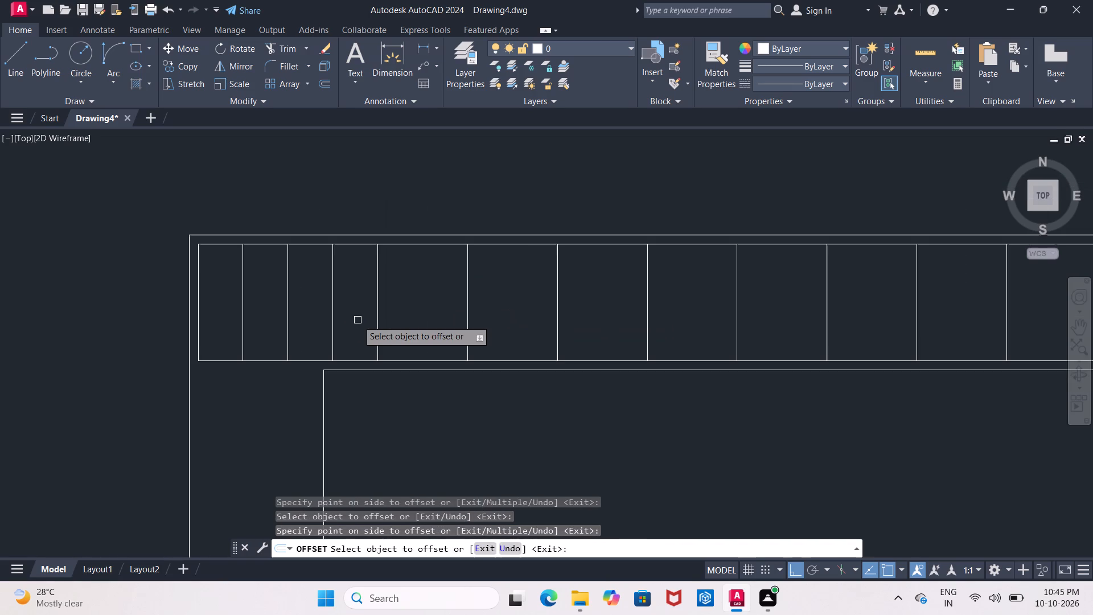
{"action": "scroll", "coordinate": [358, 320], "scroll_direction": "down", "scroll_amount": 1}
{"action": "middle_click_drag", "start_coordinate": [358, 320], "coordinate": [313, 301]}
{"action": "scroll", "coordinate": [326, 301], "scroll_direction": "down", "scroll_amount": 1}
{"action": "middle_click_drag", "start_coordinate": [327, 301], "coordinate": [301, 291]}
{"action": "key", "text": "Escape"}
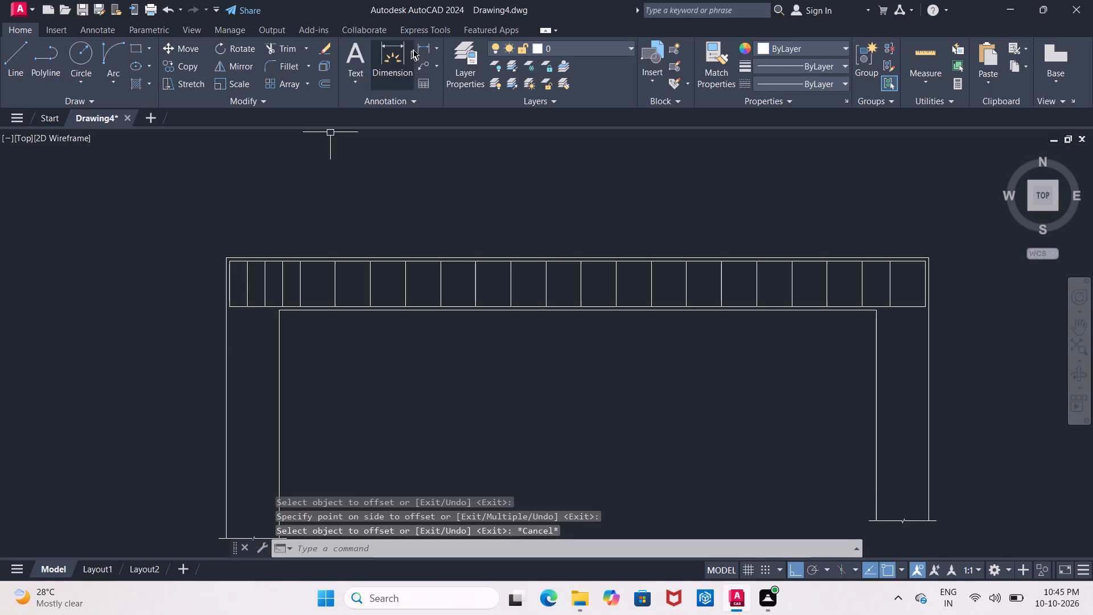
Measure the band's overall length with a linear dimension between its outer top corners, without placing it.
{"action": "left_click", "coordinate": [416, 48]}
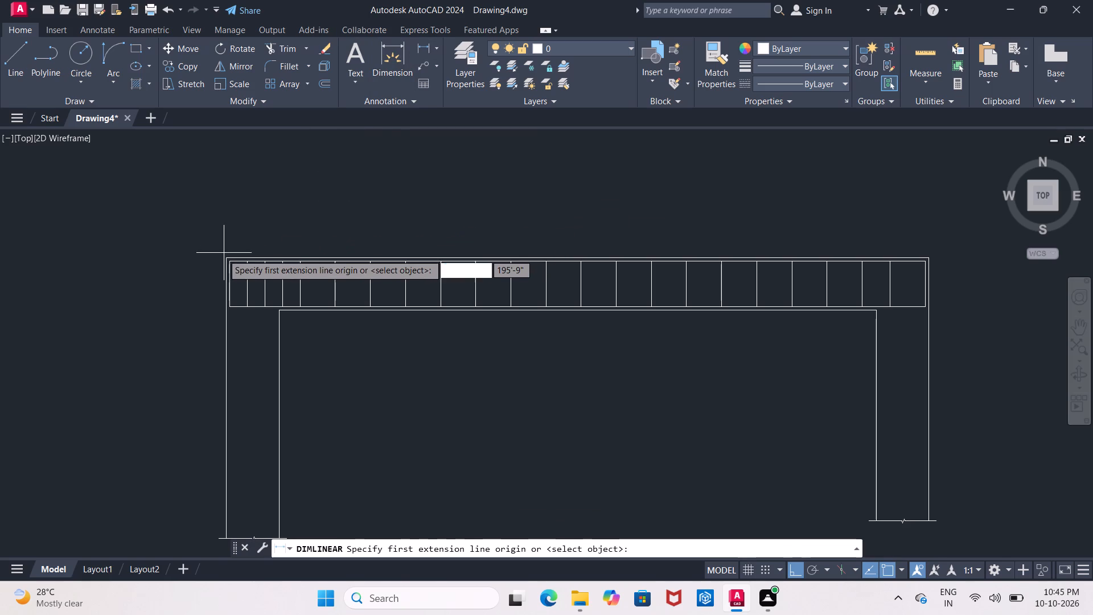
{"action": "left_click", "coordinate": [227, 258]}
{"action": "middle_click_drag", "start_coordinate": [625, 254], "coordinate": [398, 268]}
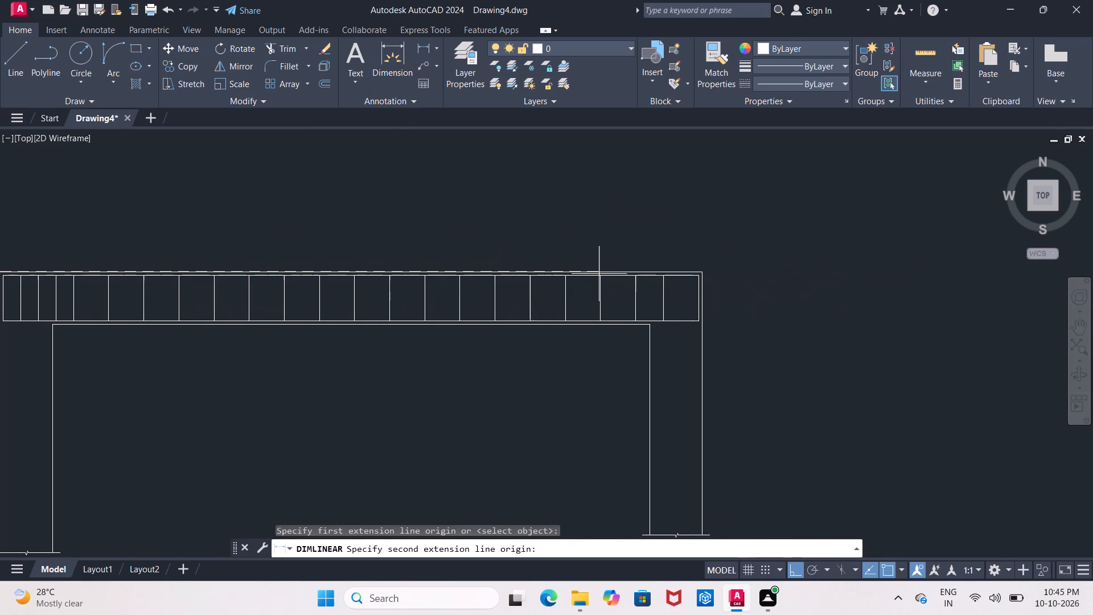
{"action": "left_click", "coordinate": [702, 270]}
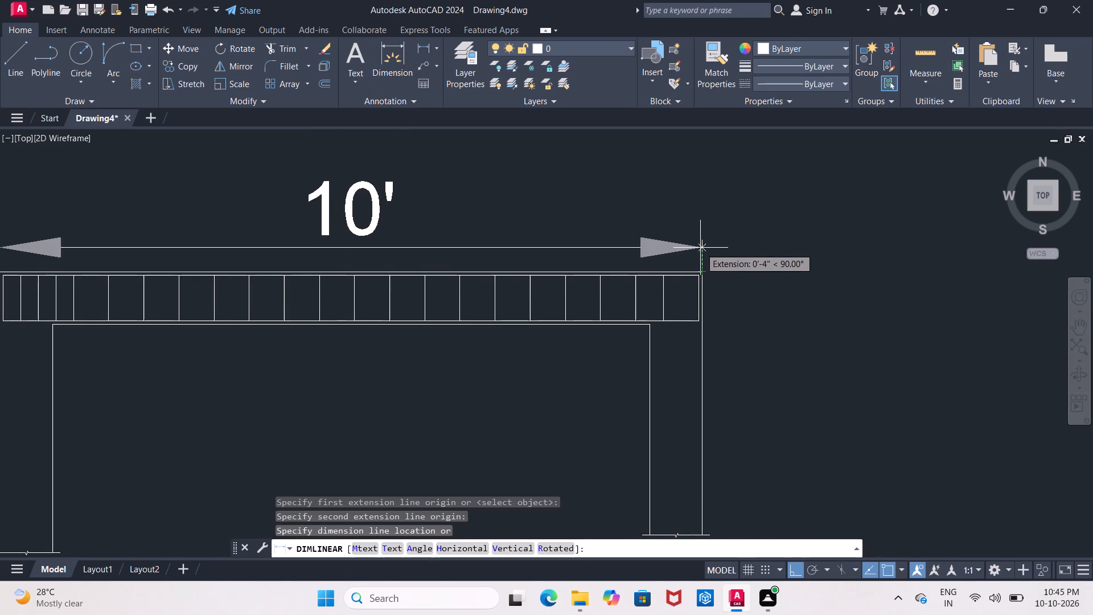
{"action": "key", "text": "Escape"}
Switch to the calculator, divide 10 by 3, and return to the drawing.
{"action": "middle_click_drag", "start_coordinate": [353, 233], "coordinate": [422, 216]}
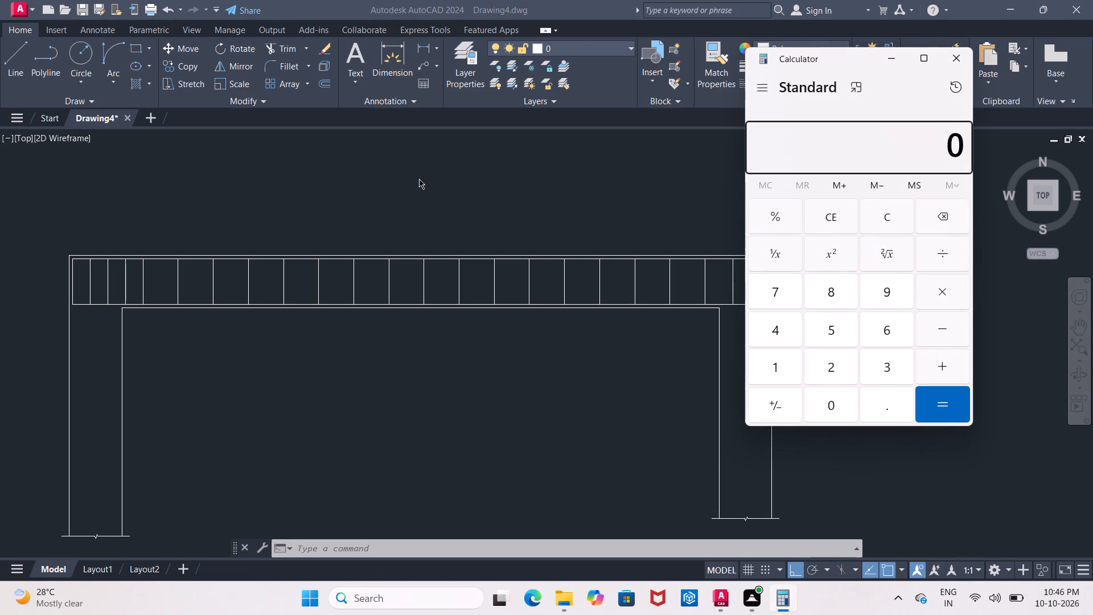
{"action": "type", "text": "10/3"}
{"action": "key", "text": "Return"}
{"action": "key", "text": "Escape"}
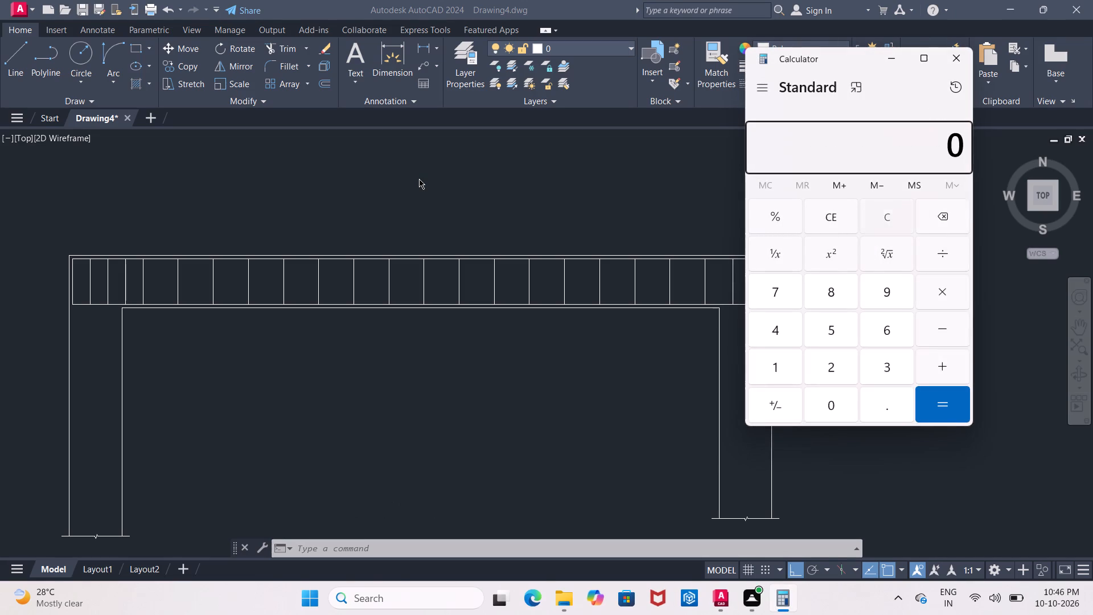
{"action": "left_click", "coordinate": [430, 226]}
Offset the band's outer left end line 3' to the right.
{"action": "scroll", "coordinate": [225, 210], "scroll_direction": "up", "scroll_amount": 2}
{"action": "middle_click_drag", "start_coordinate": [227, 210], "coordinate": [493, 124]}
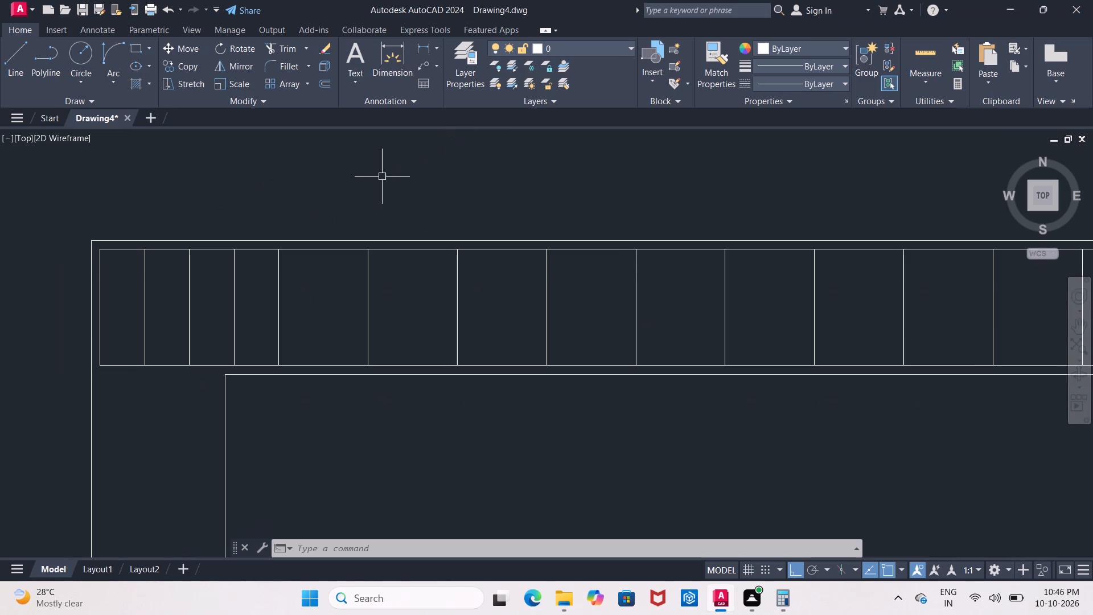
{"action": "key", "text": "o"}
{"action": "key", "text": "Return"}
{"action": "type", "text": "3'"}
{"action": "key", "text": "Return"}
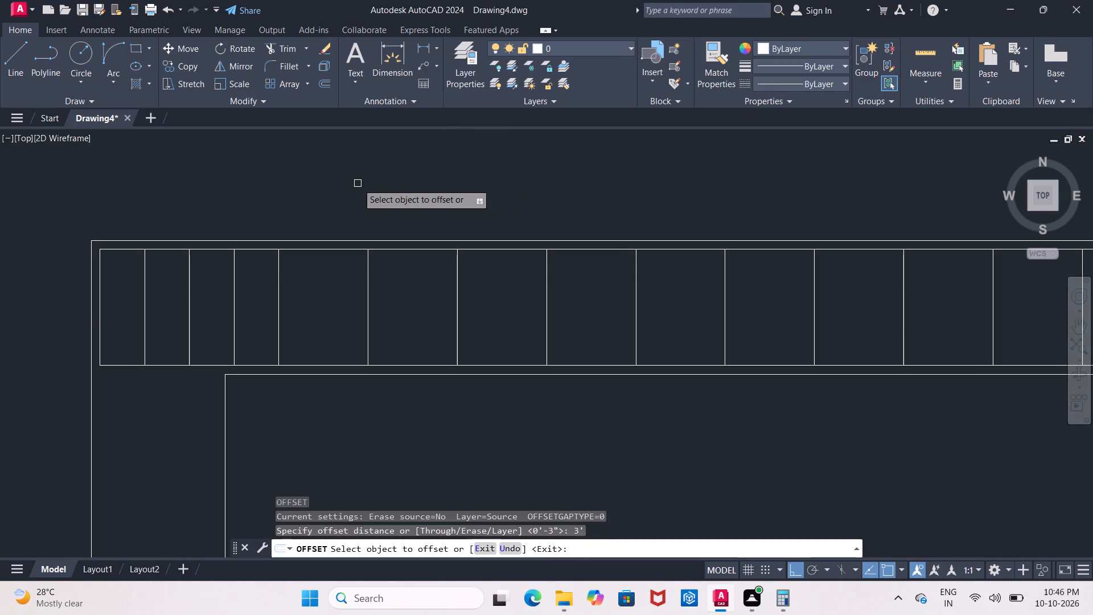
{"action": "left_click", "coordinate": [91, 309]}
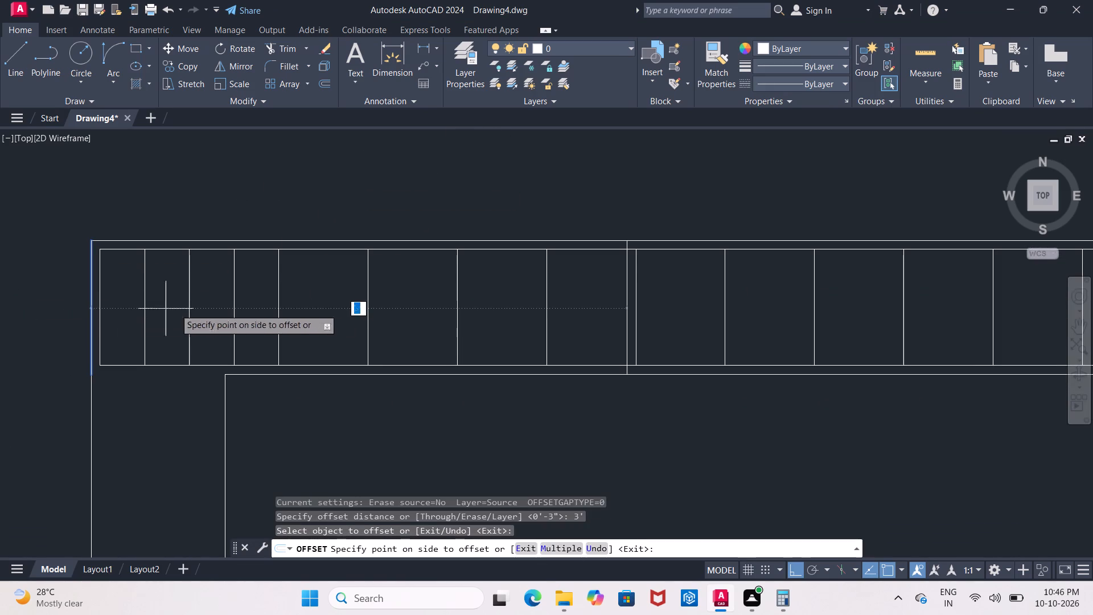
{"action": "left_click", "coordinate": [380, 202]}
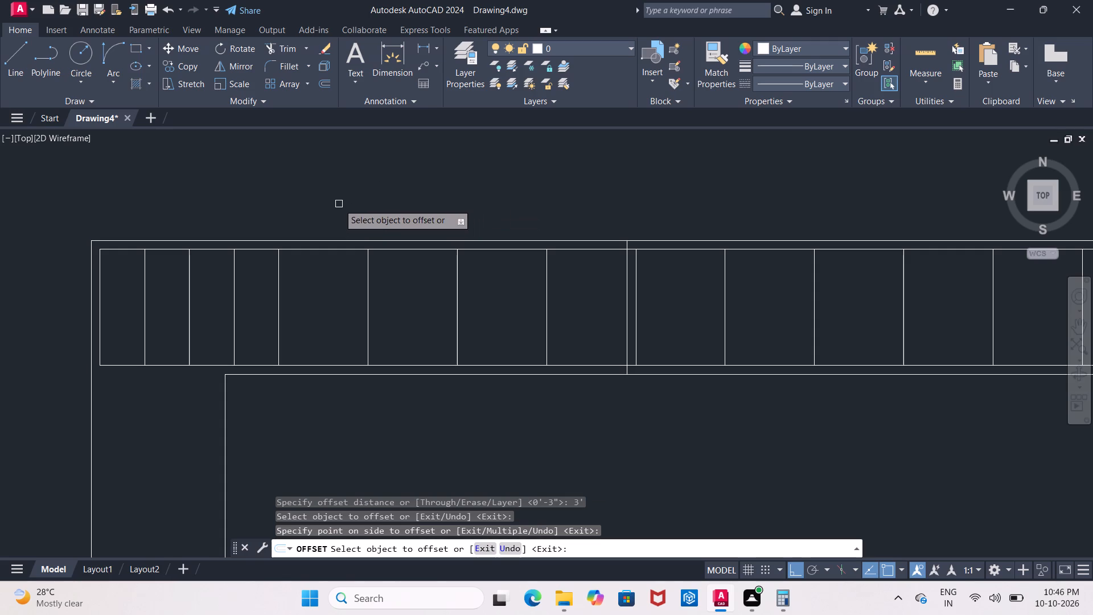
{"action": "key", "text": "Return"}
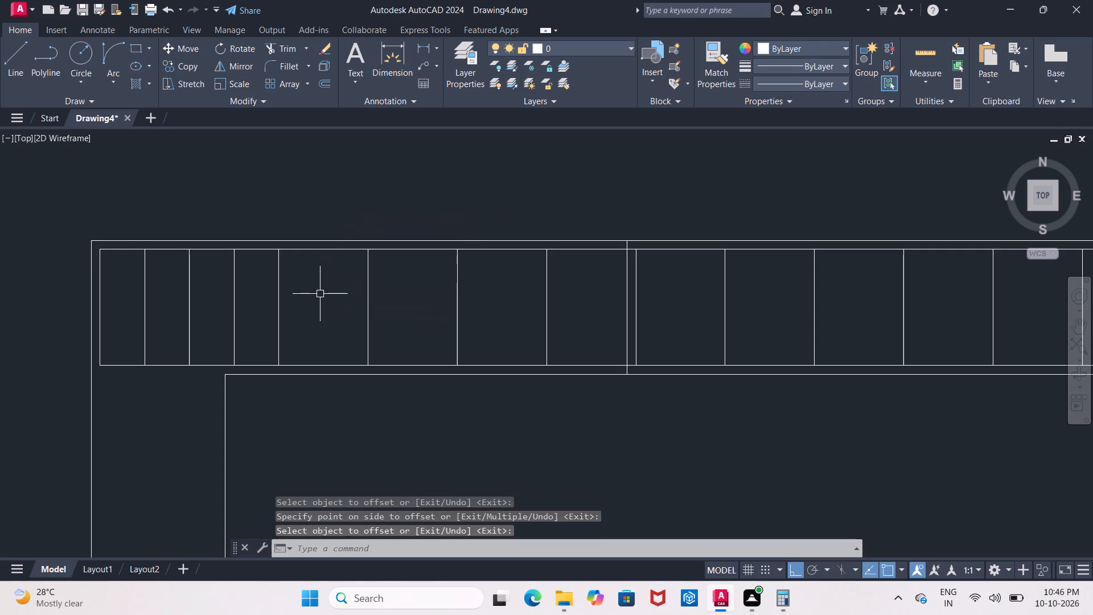
Offset the existing dividers 3" to halve the band's third to sixth cells from the left end.
{"action": "key", "text": "Return"}
{"action": "type", "text": "3\""}
{"action": "key", "text": "Return"}
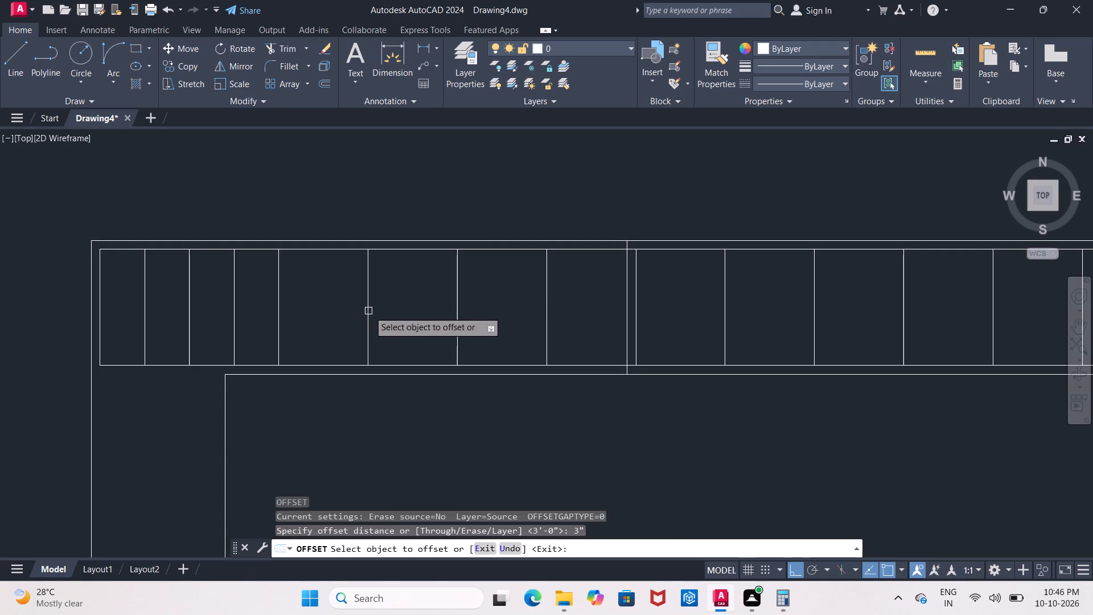
{"action": "left_click", "coordinate": [369, 311]}
{"action": "left_click", "coordinate": [417, 315]}
{"action": "left_click", "coordinate": [365, 307]}
{"action": "left_click", "coordinate": [316, 308]}
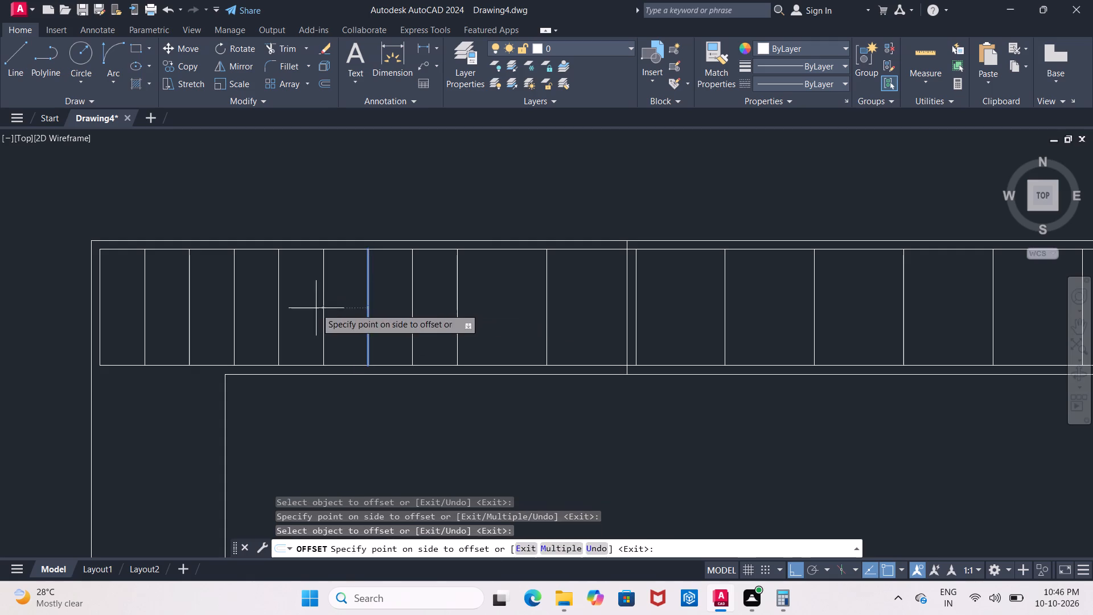
{"action": "left_click", "coordinate": [458, 311]}
{"action": "left_click", "coordinate": [505, 309]}
{"action": "middle_click_drag", "start_coordinate": [511, 310], "coordinate": [510, 310]}
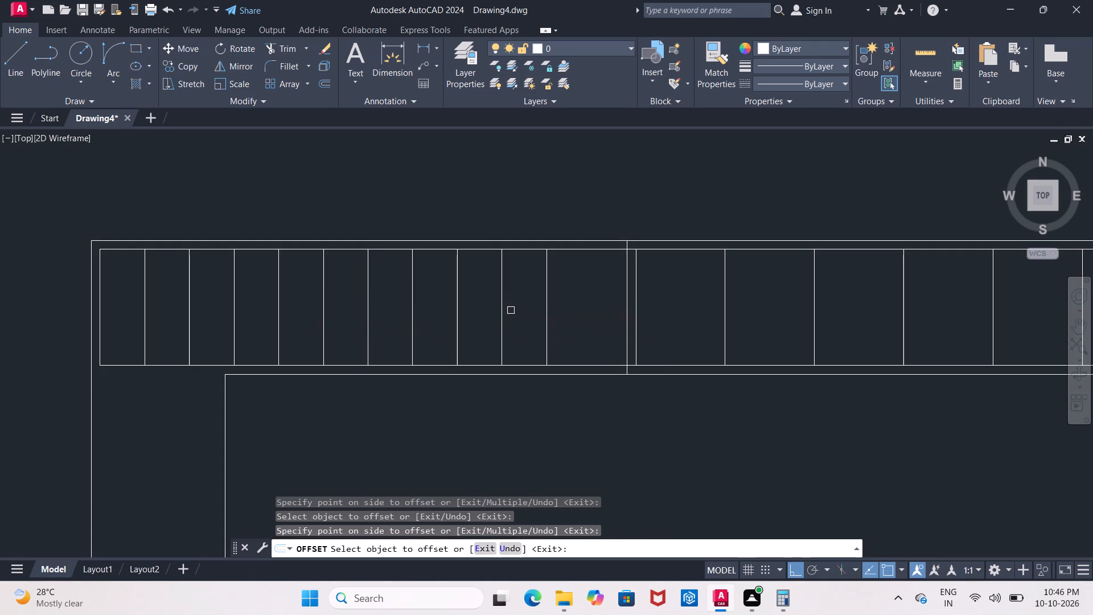
{"action": "middle_click_drag", "start_coordinate": [510, 310], "coordinate": [422, 311]}
{"action": "left_click", "coordinate": [455, 309]}
{"action": "left_click", "coordinate": [488, 312]}
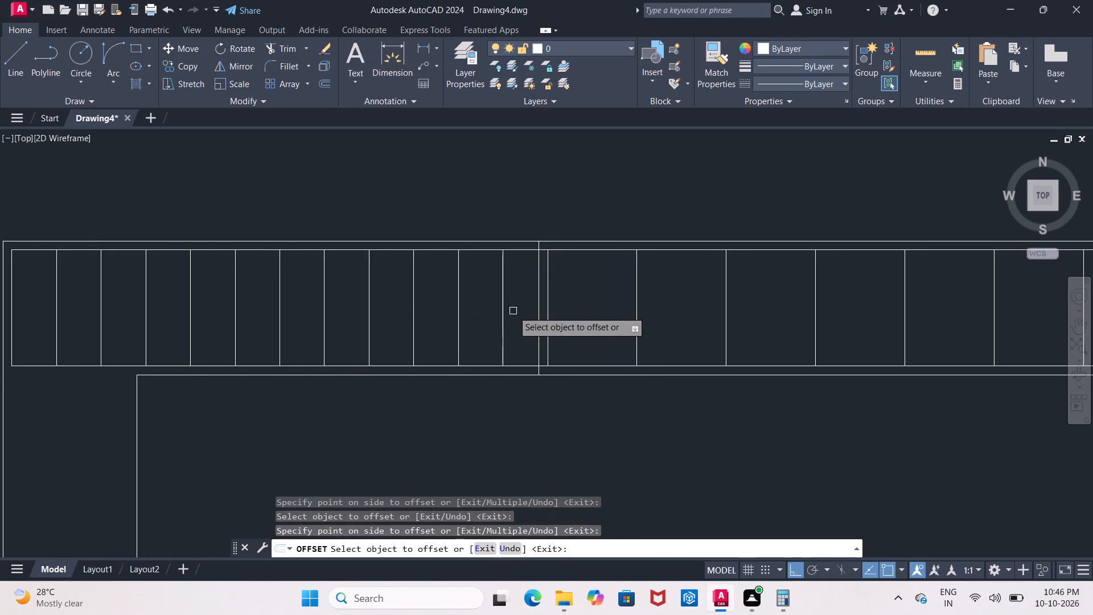
{"action": "middle_click_drag", "start_coordinate": [525, 312], "coordinate": [494, 312]}
{"action": "key", "text": "Escape"}
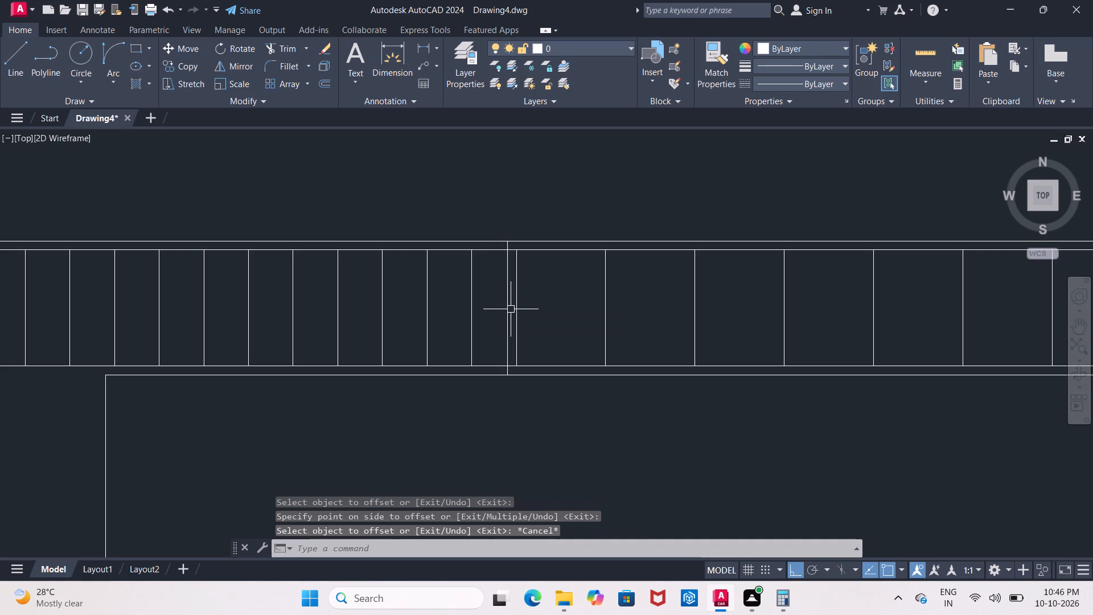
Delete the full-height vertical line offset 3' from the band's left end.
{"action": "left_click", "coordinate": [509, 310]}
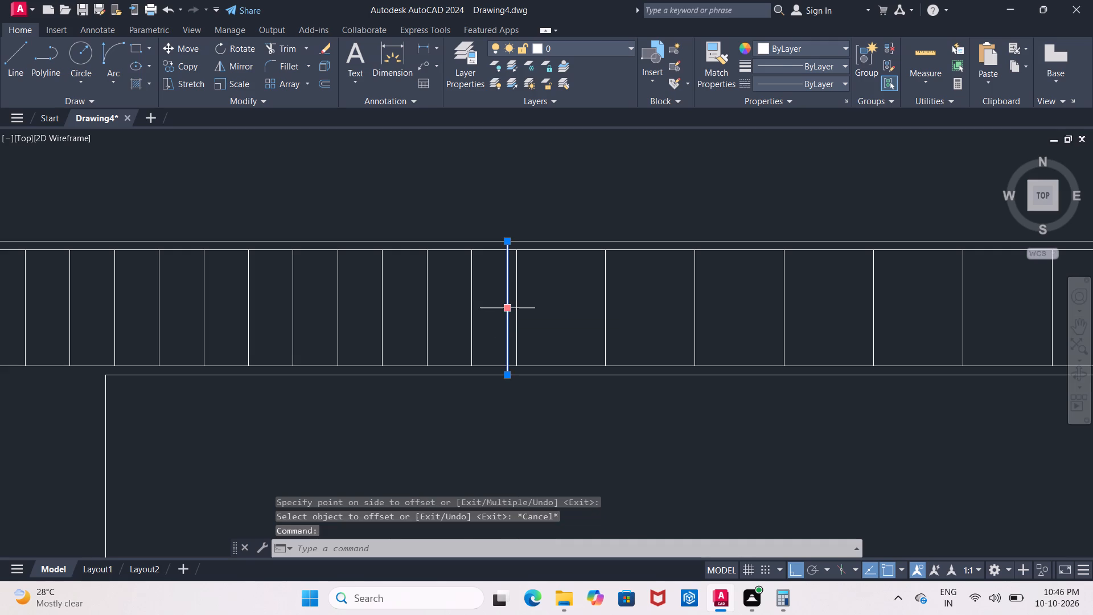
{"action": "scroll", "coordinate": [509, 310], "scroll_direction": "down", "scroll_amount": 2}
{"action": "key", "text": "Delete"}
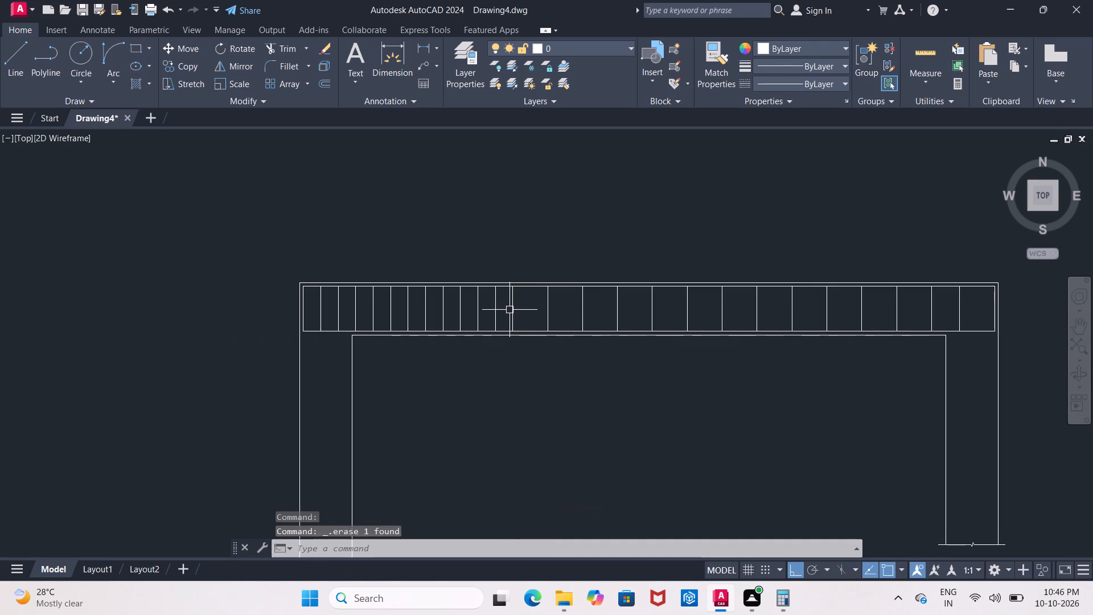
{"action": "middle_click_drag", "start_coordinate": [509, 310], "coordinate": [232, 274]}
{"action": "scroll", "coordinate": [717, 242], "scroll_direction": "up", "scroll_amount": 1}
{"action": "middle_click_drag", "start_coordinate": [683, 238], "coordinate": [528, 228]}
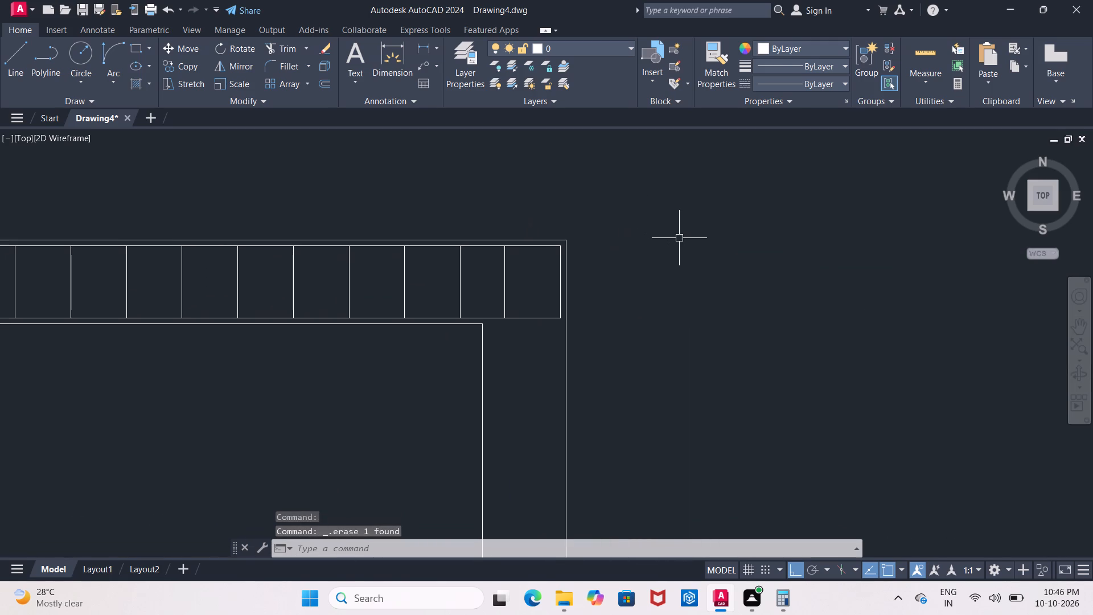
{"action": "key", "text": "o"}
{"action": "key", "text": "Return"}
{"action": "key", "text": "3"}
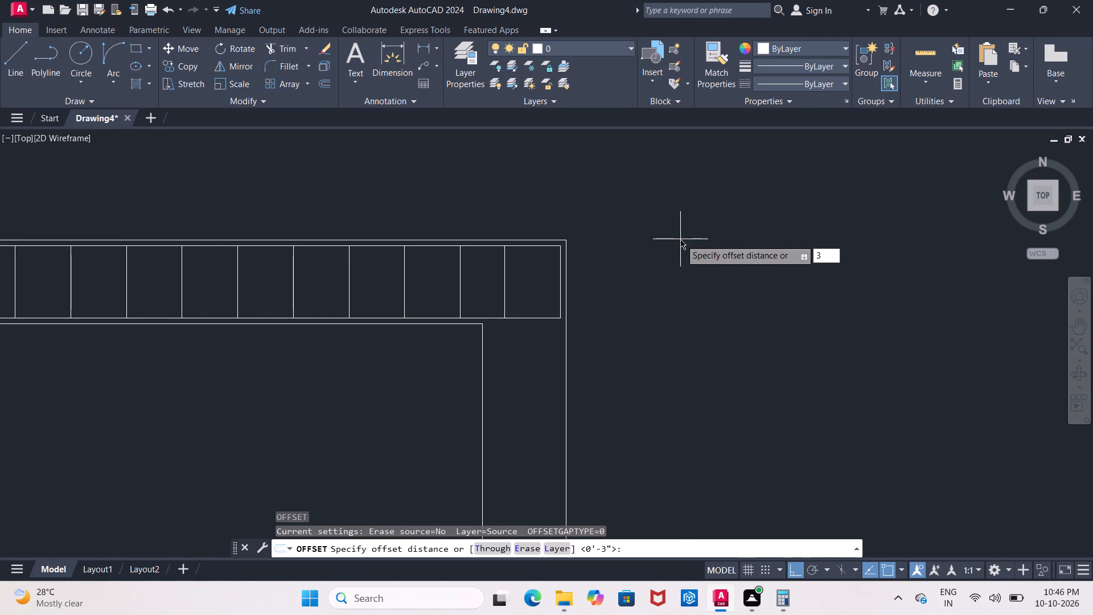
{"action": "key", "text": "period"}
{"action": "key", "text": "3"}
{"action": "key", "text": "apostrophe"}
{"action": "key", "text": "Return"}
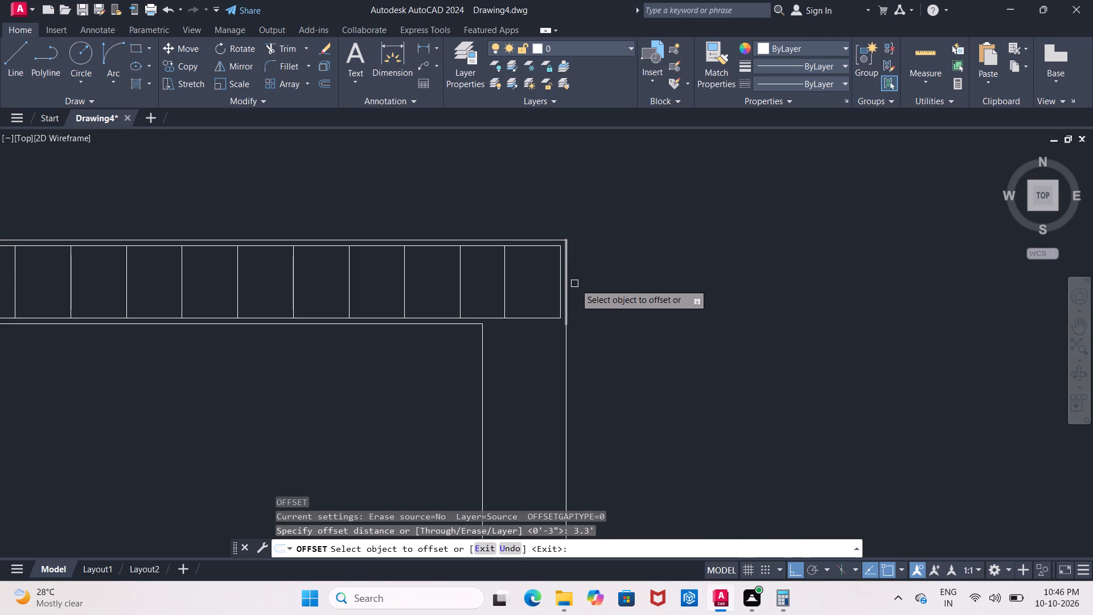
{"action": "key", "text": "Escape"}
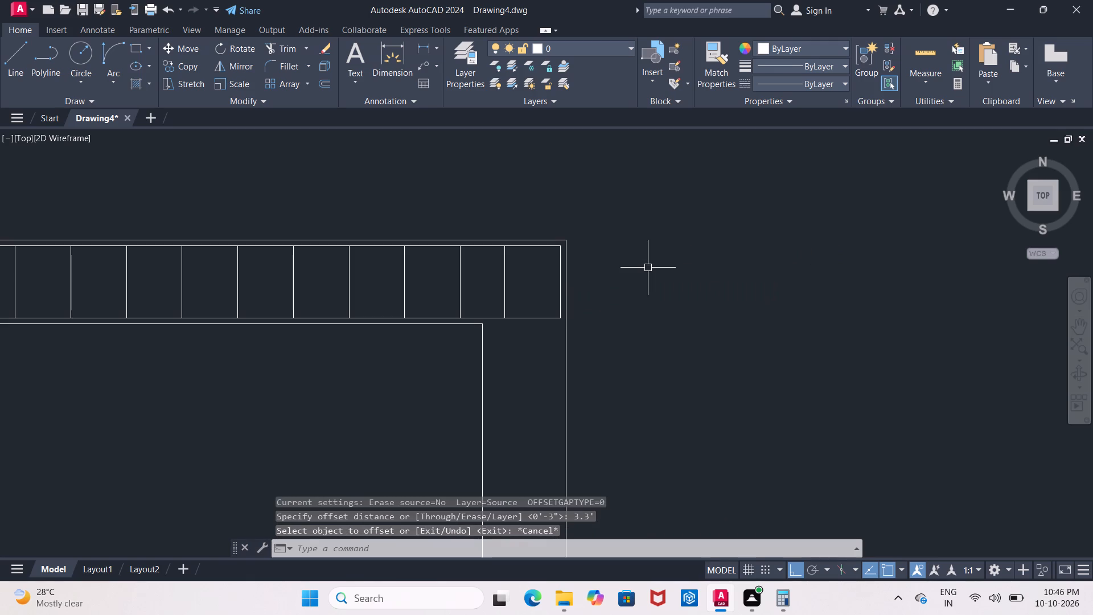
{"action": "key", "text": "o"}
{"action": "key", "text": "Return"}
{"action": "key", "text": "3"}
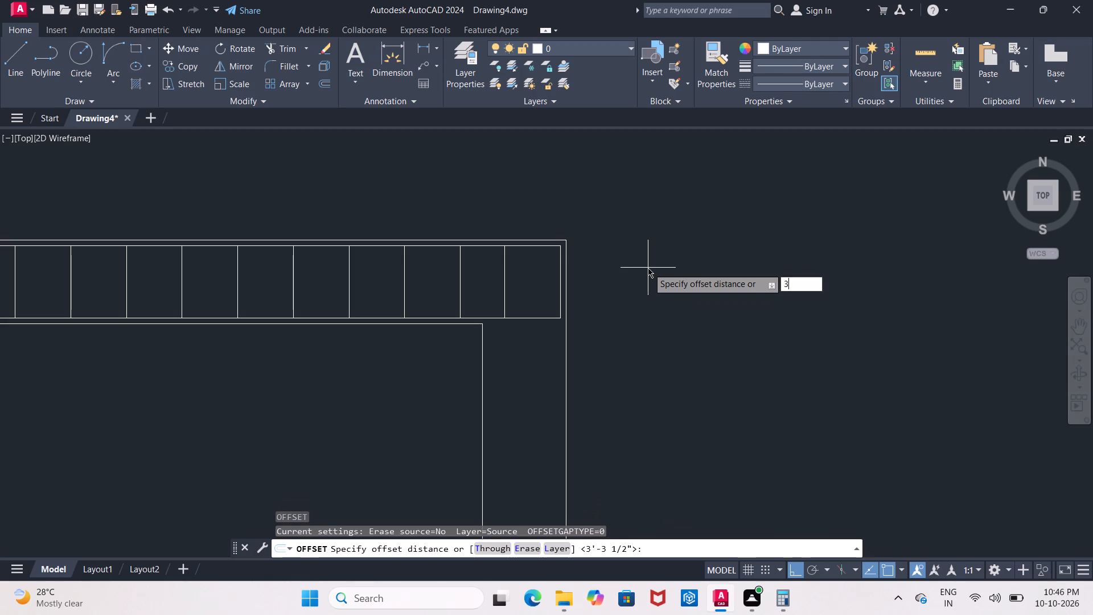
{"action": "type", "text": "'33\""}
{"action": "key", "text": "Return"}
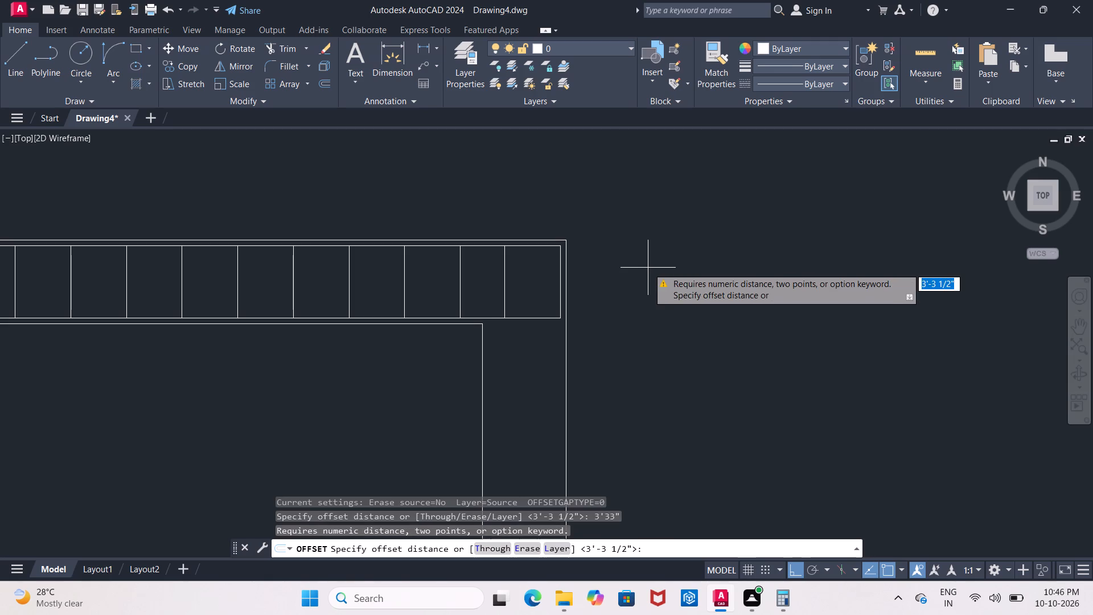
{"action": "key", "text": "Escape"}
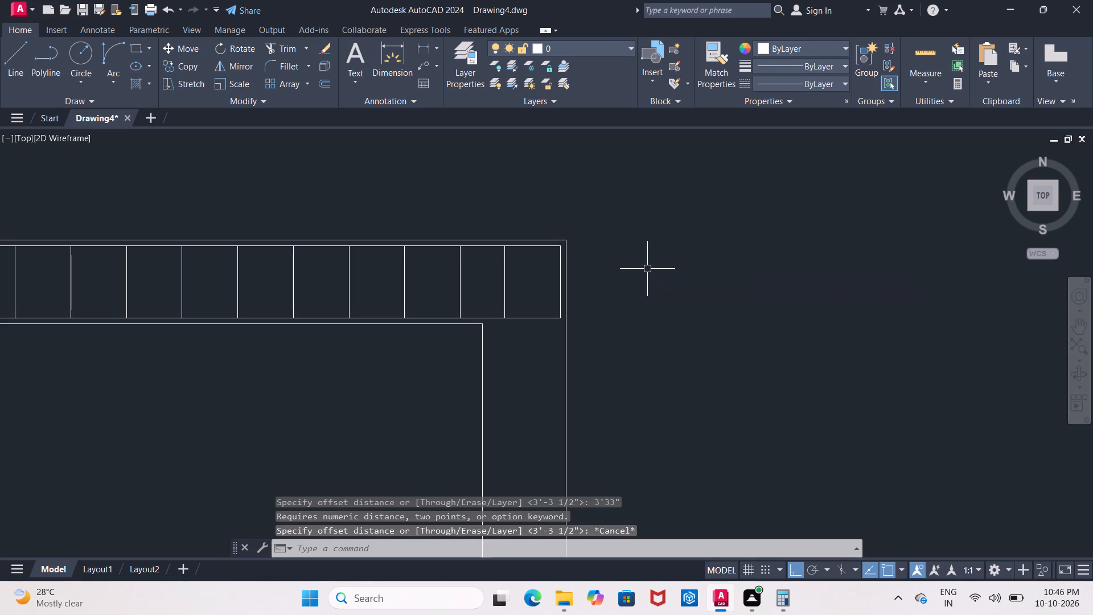
Offset the band's outer right end line 3'3.3" to the left, into the band.
{"action": "key", "text": "o"}
{"action": "key", "text": "Return"}
{"action": "type", "text": "3'3.3"}
{"action": "key", "text": "shift+quotedbl"}
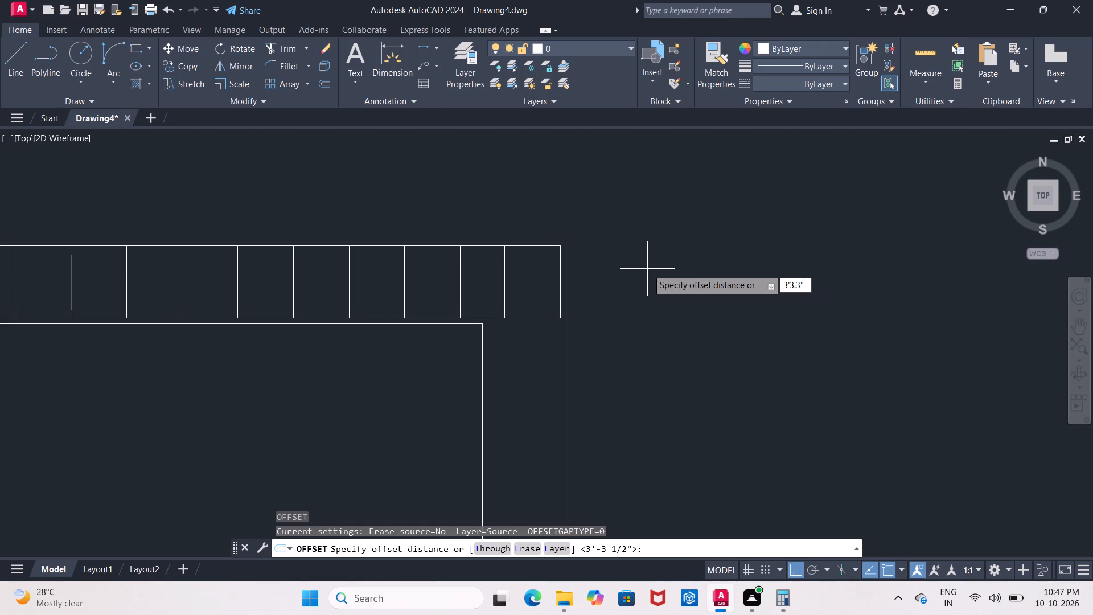
{"action": "key", "text": "Return"}
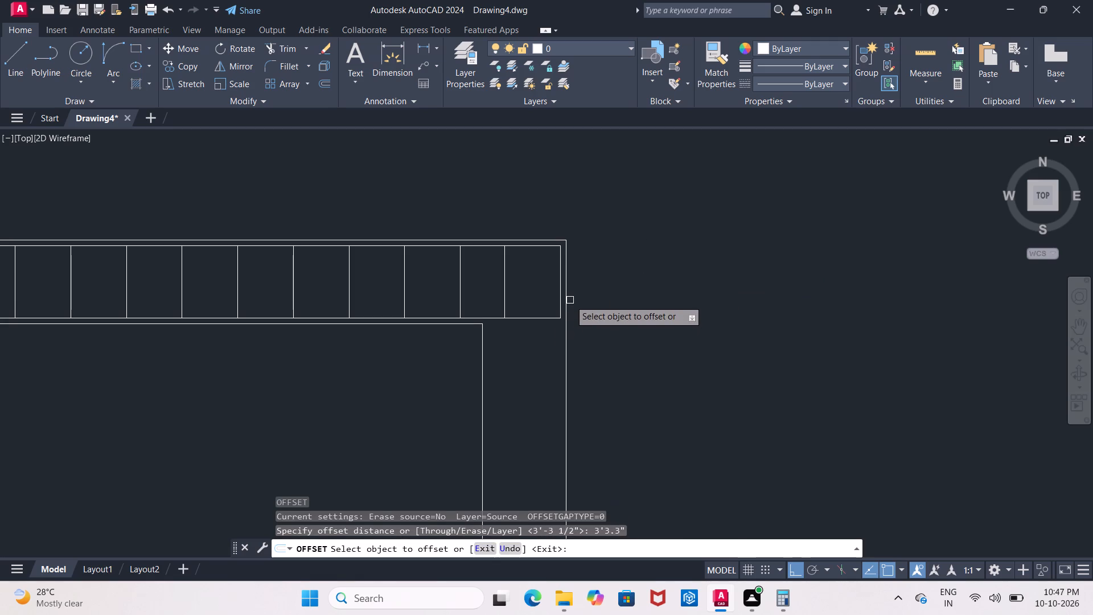
{"action": "left_click", "coordinate": [565, 295]}
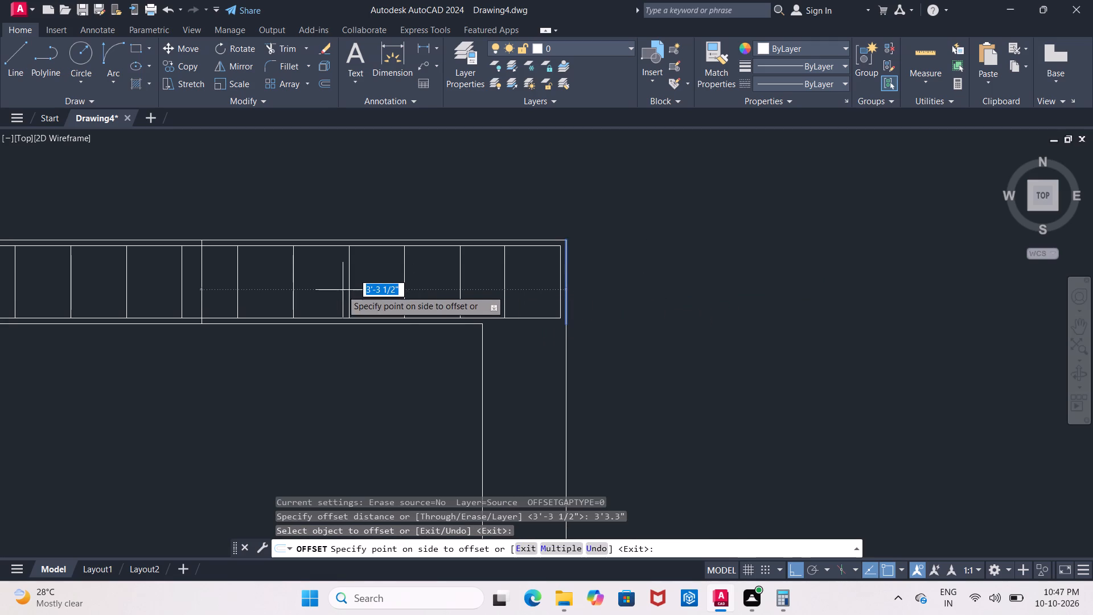
{"action": "left_click", "coordinate": [248, 284]}
{"action": "scroll", "coordinate": [272, 284], "scroll_direction": "down", "scroll_amount": 1}
{"action": "middle_click_drag", "start_coordinate": [272, 284], "coordinate": [398, 254]}
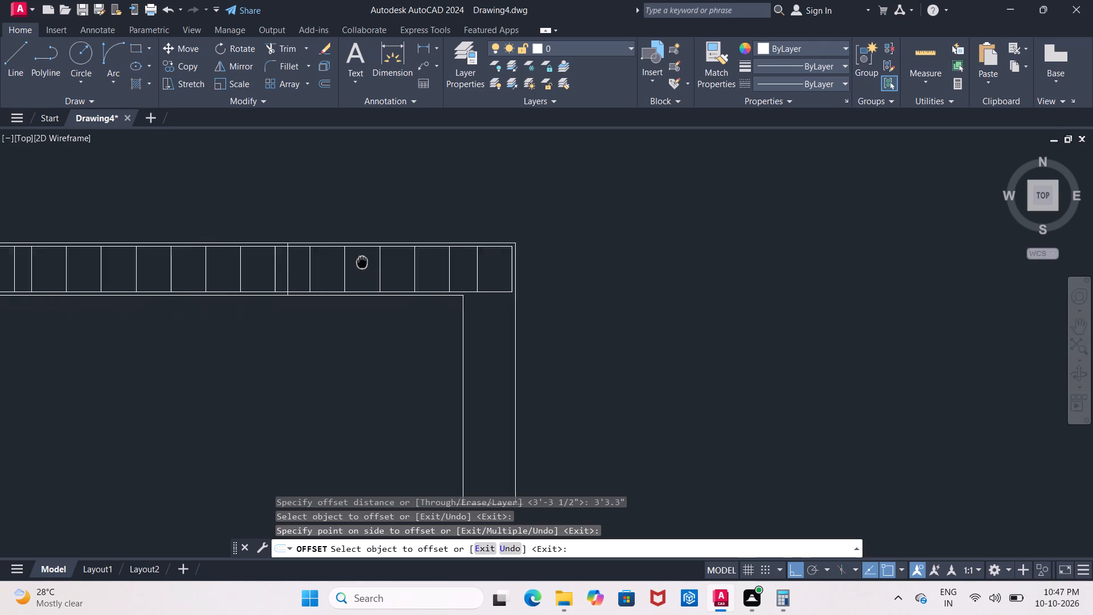
Offset the inner outline's right end line and the two dividers nearest it 3" to the left.
{"action": "middle_click_drag", "start_coordinate": [398, 254], "coordinate": [499, 245]}
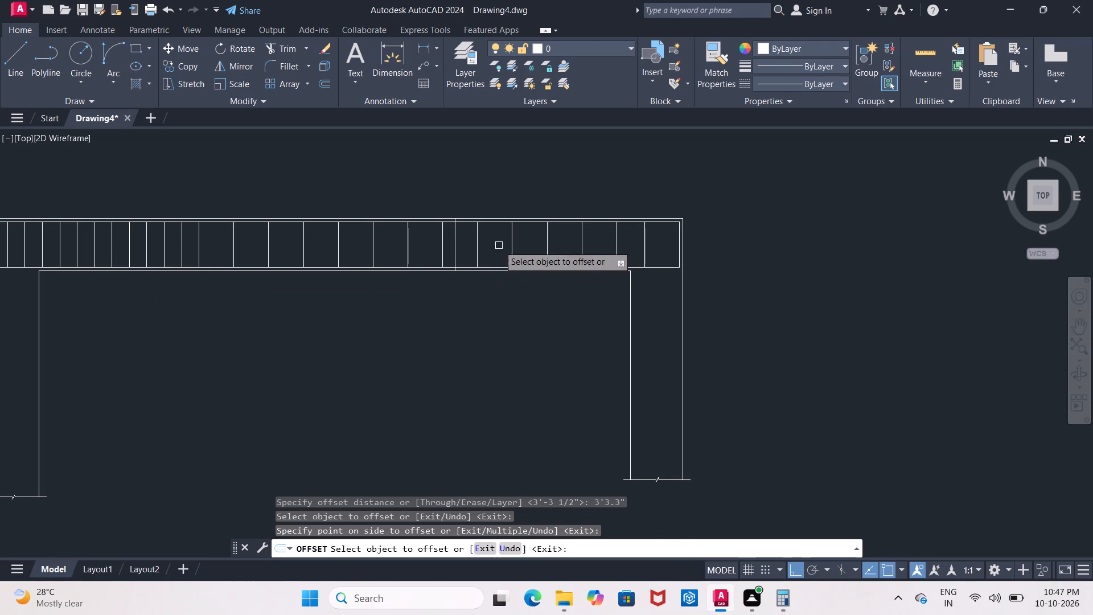
{"action": "key", "text": "Escape"}
{"action": "key", "text": "o"}
{"action": "key", "text": "Return"}
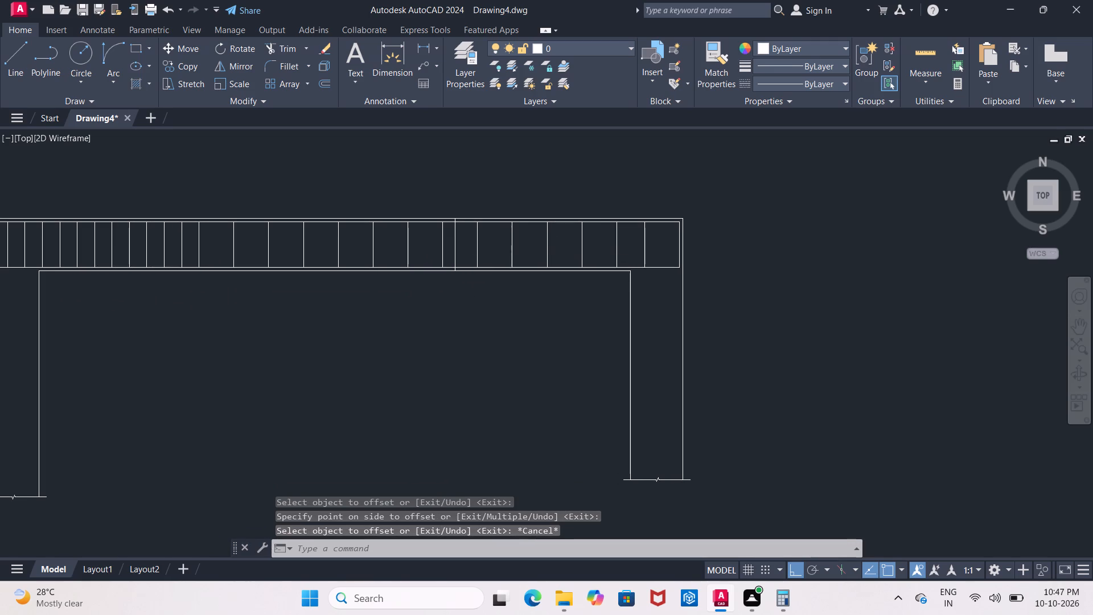
{"action": "scroll", "coordinate": [512, 303], "scroll_direction": "up", "scroll_amount": 1}
{"action": "middle_click_drag", "start_coordinate": [499, 303], "coordinate": [414, 327]}
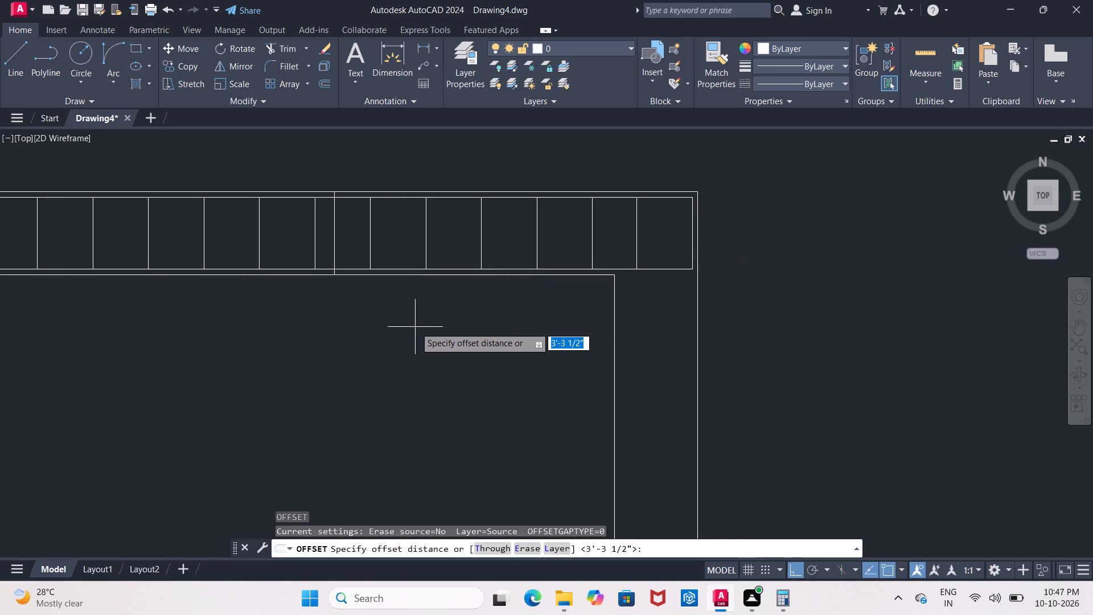
{"action": "key", "text": "3"}
{"action": "key", "text": "shift+quotedbl"}
{"action": "key", "text": "Return"}
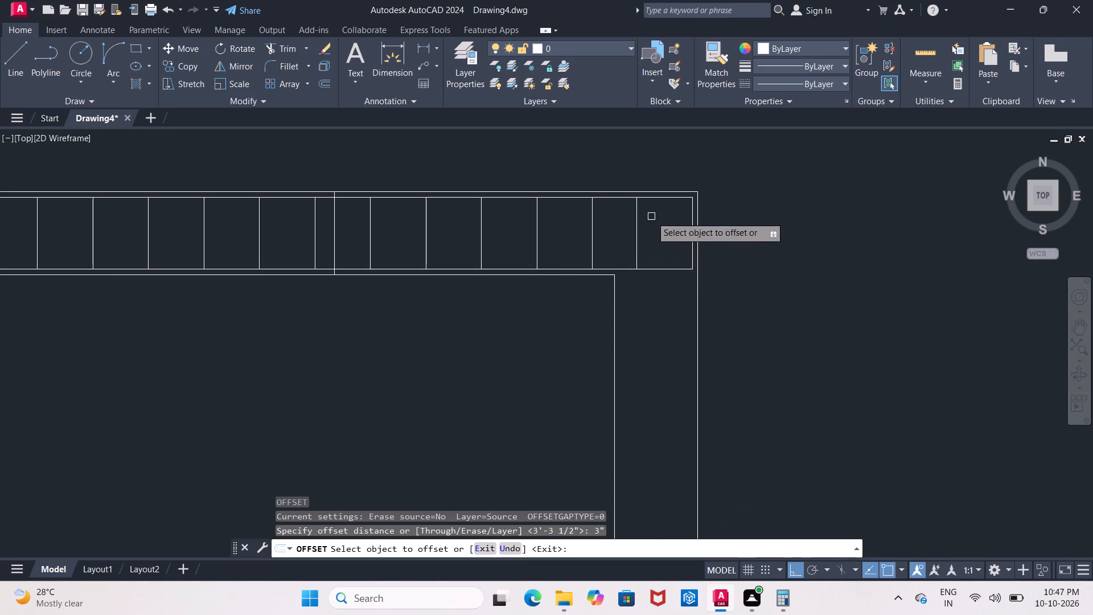
{"action": "left_click", "coordinate": [691, 241]}
{"action": "left_click", "coordinate": [672, 241]}
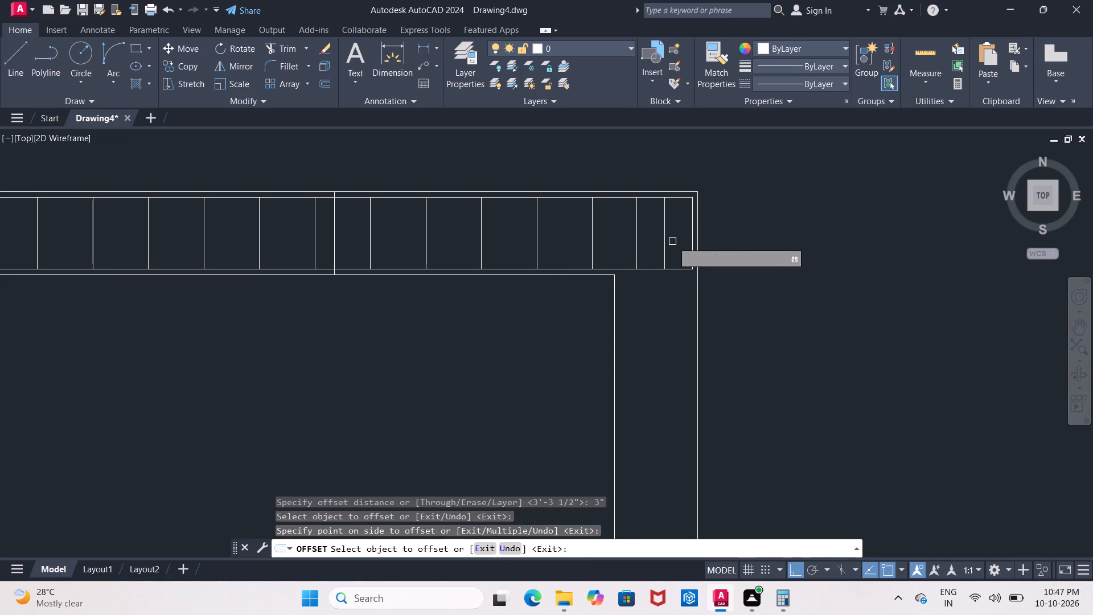
{"action": "left_click", "coordinate": [636, 241]}
{"action": "left_click", "coordinate": [605, 243]}
{"action": "left_click", "coordinate": [591, 243]}
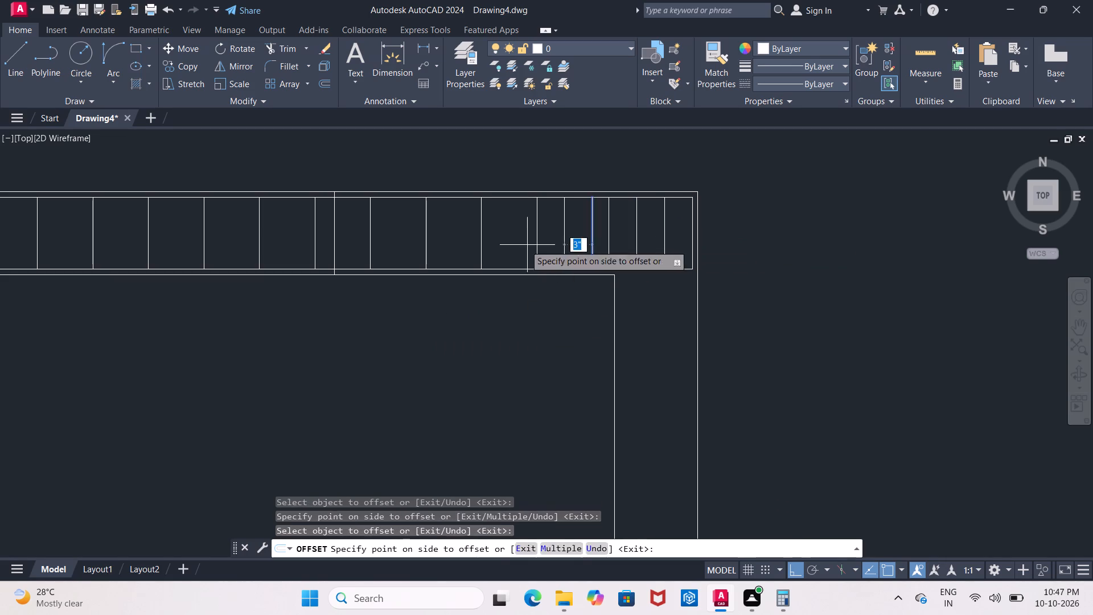
{"action": "left_click", "coordinate": [525, 245]}
Offset the next four dividers, the third to sixth from the band's right end, 3" to the left to halve their cells.
{"action": "left_click", "coordinate": [532, 244]}
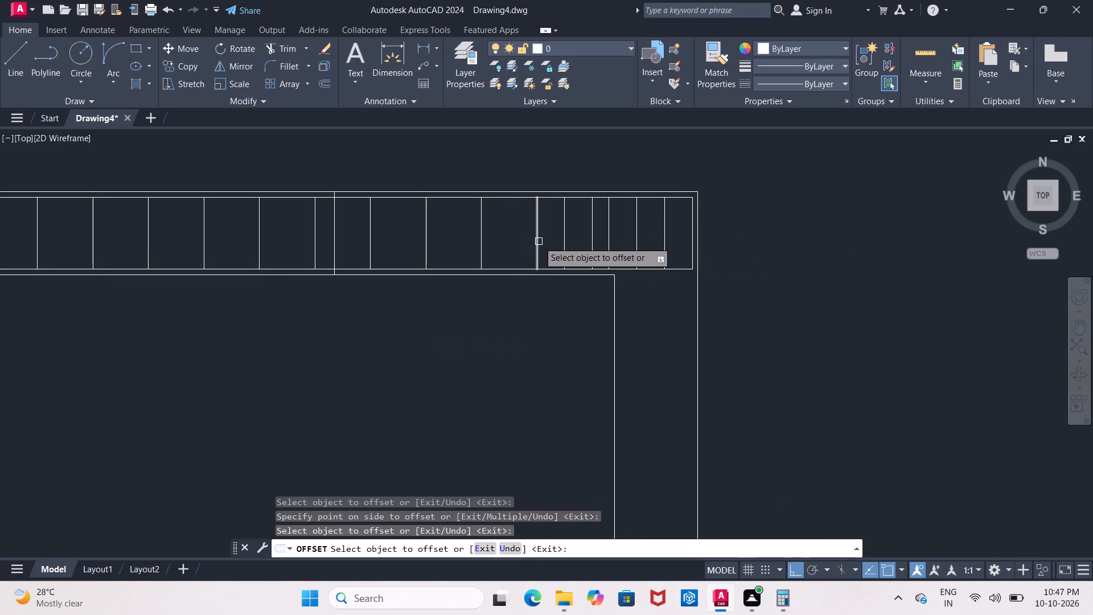
{"action": "left_click", "coordinate": [535, 241]}
{"action": "left_click", "coordinate": [520, 241]}
{"action": "left_click", "coordinate": [480, 243]}
{"action": "left_click", "coordinate": [445, 243]}
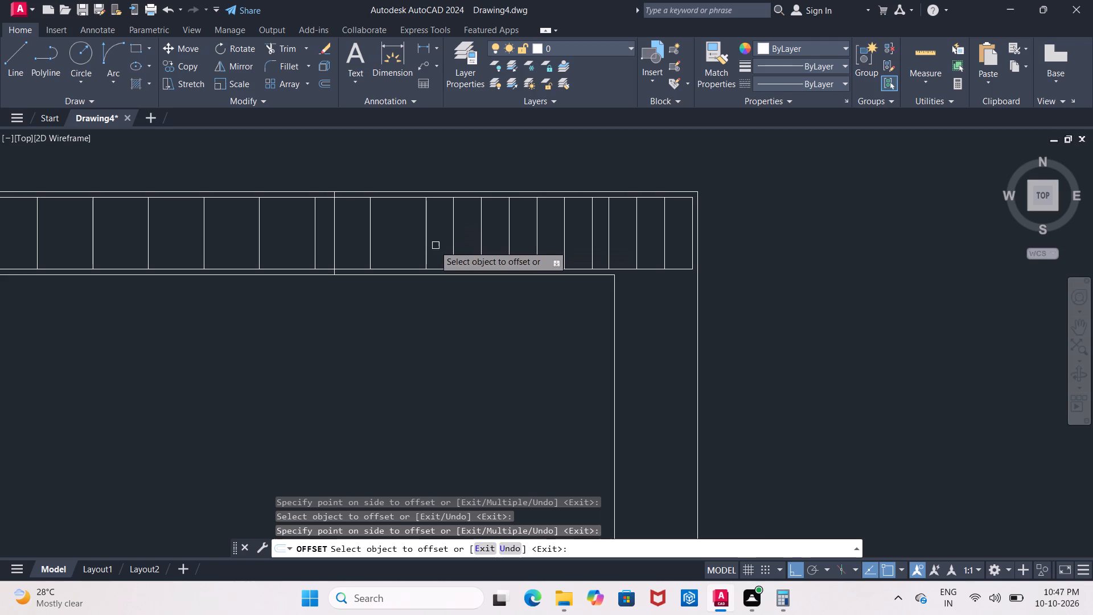
{"action": "left_click", "coordinate": [426, 244]}
{"action": "left_click", "coordinate": [391, 242]}
{"action": "left_click", "coordinate": [369, 244]}
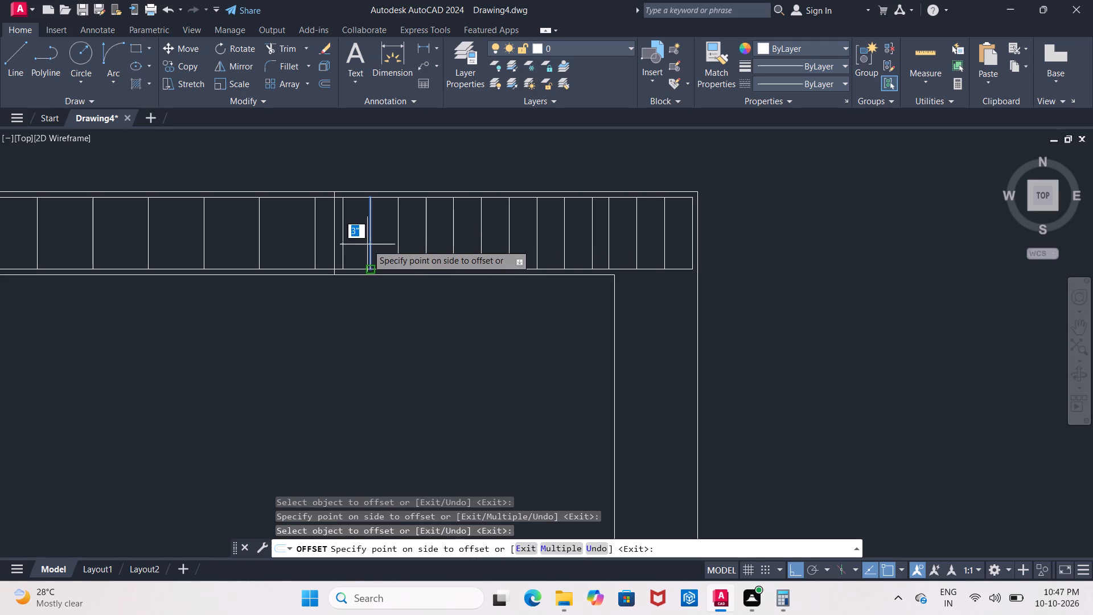
{"action": "left_click", "coordinate": [357, 244]}
{"action": "scroll", "coordinate": [357, 244], "scroll_direction": "up", "scroll_amount": 2}
{"action": "middle_click_drag", "start_coordinate": [359, 244], "coordinate": [417, 250]}
{"action": "scroll", "coordinate": [420, 252], "scroll_direction": "down", "scroll_amount": 1}
{"action": "key", "text": "Escape"}
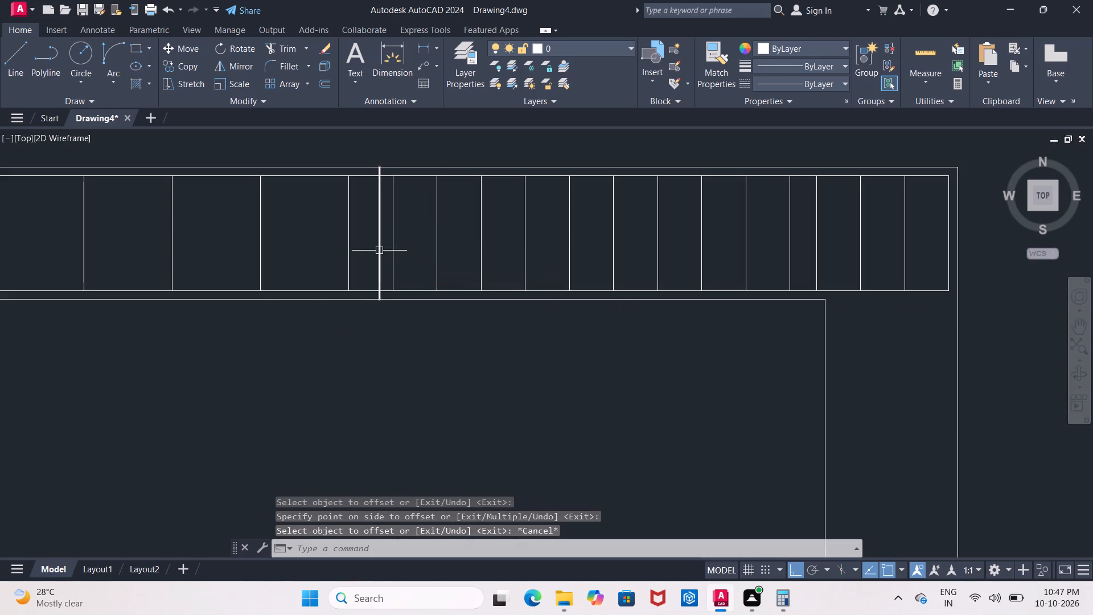
Delete the full-height vertical guide line offset into the band from its right end.
{"action": "left_click", "coordinate": [379, 251]}
{"action": "key", "text": "Delete"}
Delete the original divider bounding the narrow cell near the band's right end.
{"action": "scroll", "coordinate": [379, 252], "scroll_direction": "down", "scroll_amount": 1}
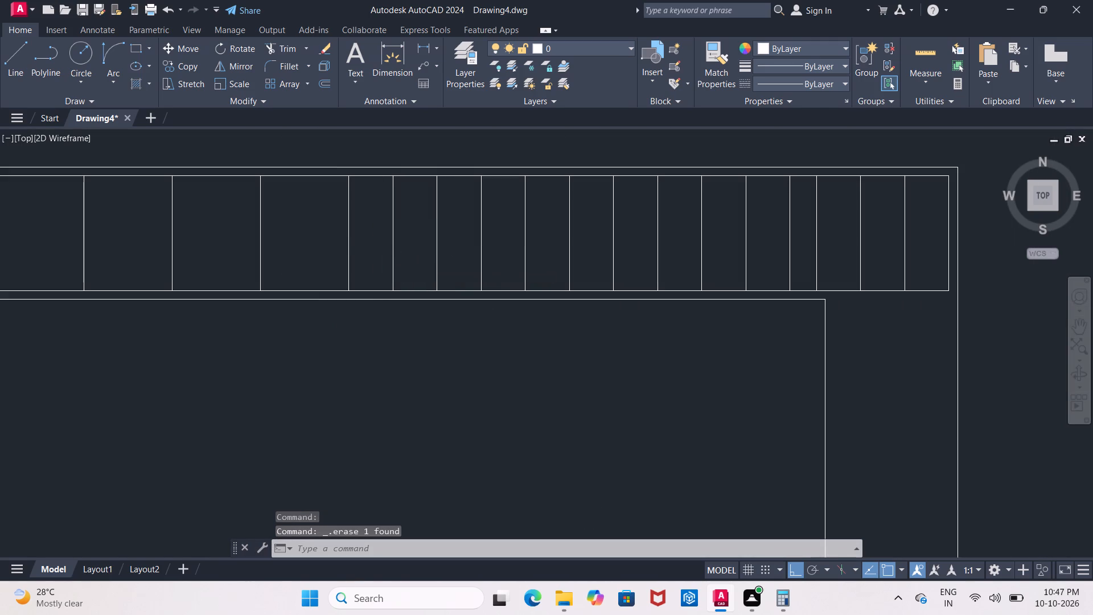
{"action": "scroll", "coordinate": [379, 252], "scroll_direction": "down", "scroll_amount": 2}
{"action": "scroll", "coordinate": [229, 284], "scroll_direction": "up", "scroll_amount": 2}
{"action": "middle_click_drag", "start_coordinate": [229, 282], "coordinate": [92, 314]}
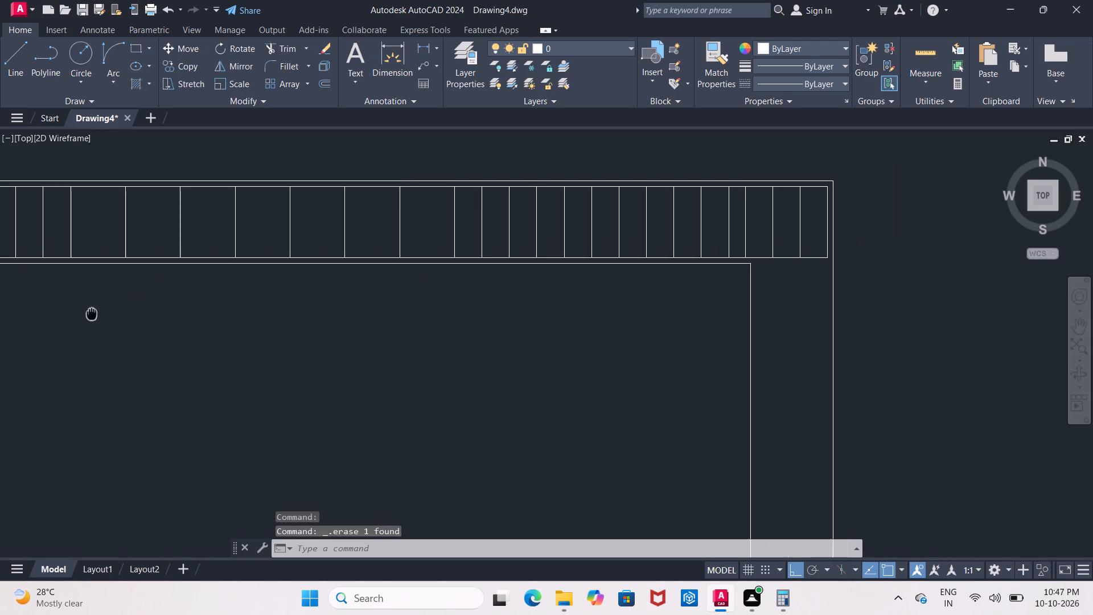
{"action": "middle_click_drag", "start_coordinate": [477, 317], "coordinate": [293, 334]}
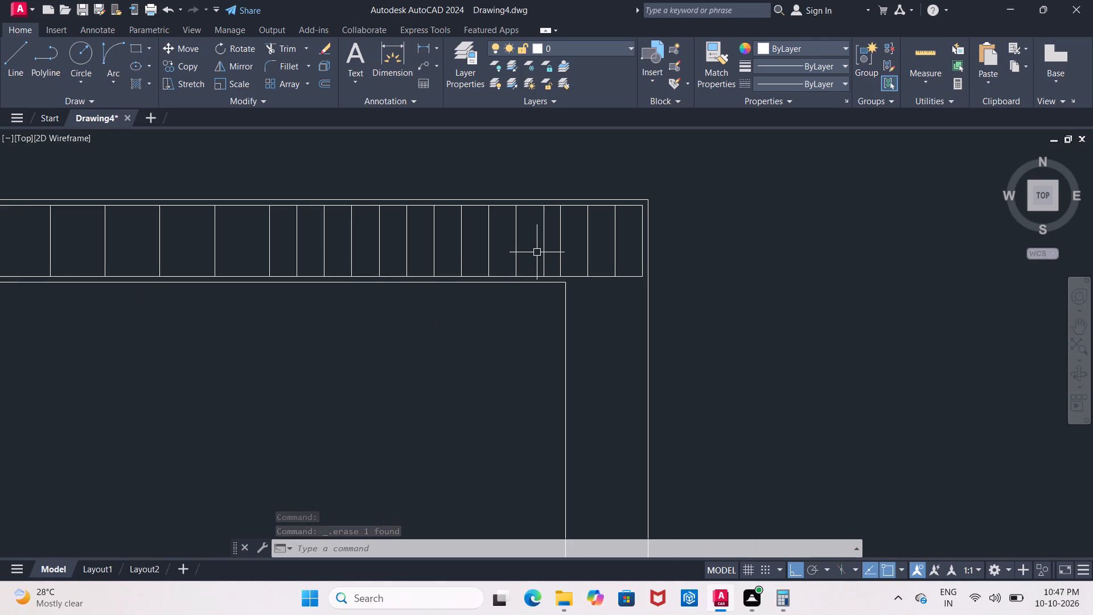
{"action": "left_click", "coordinate": [541, 245]}
{"action": "key", "text": "Delete"}
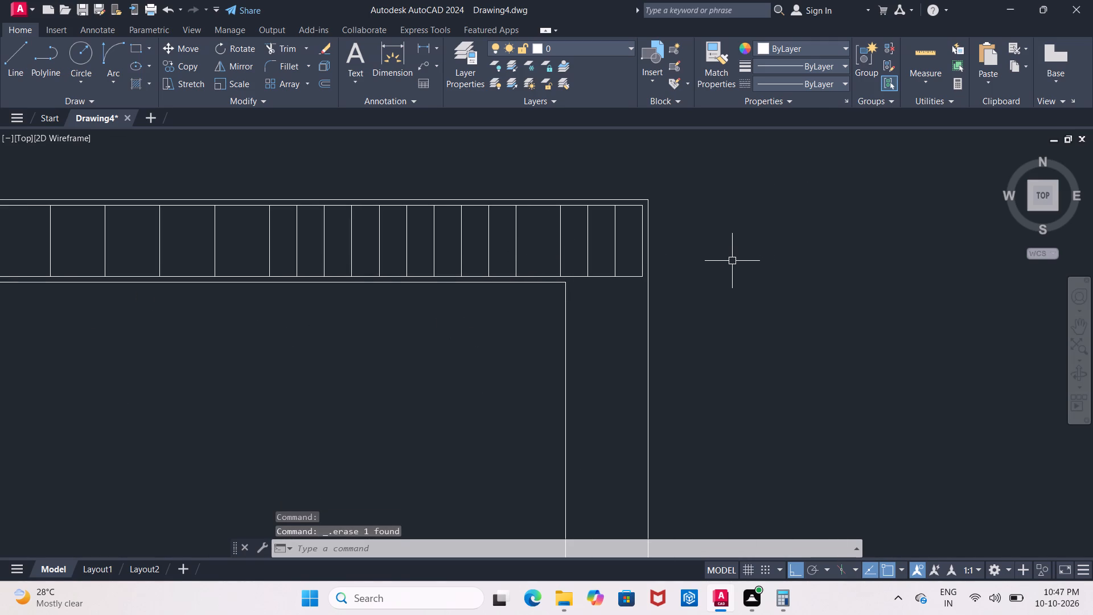
Offset the third divider from the inner outline's right end 3" to the left.
{"action": "key", "text": "o"}
{"action": "key", "text": "Return"}
{"action": "key", "text": "3"}
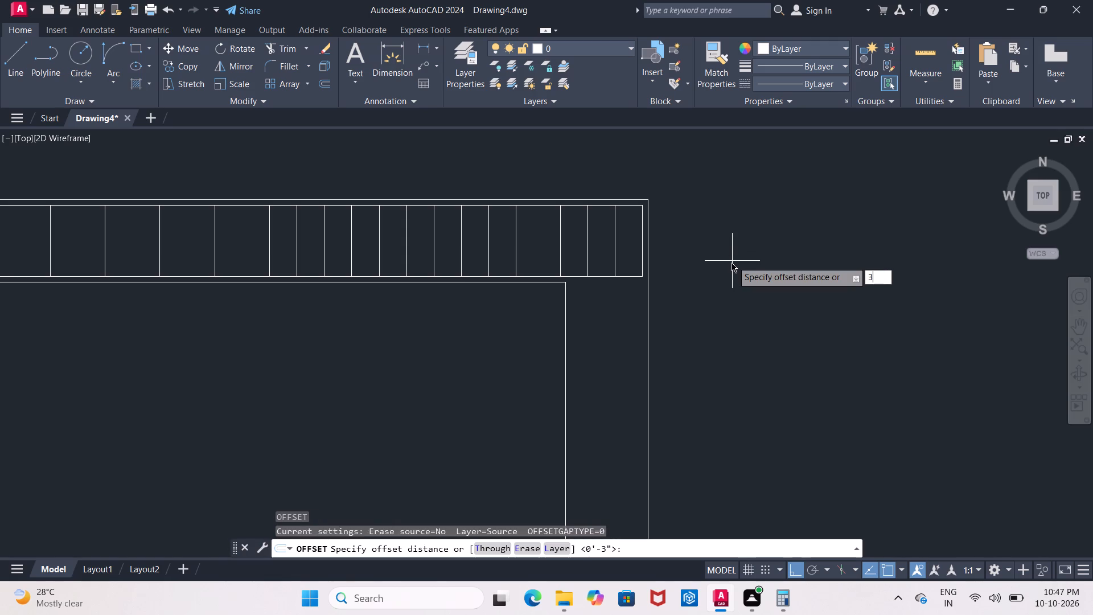
{"action": "key", "text": "shift+quotedbl"}
{"action": "key", "text": "Return"}
{"action": "left_click", "coordinate": [560, 248]}
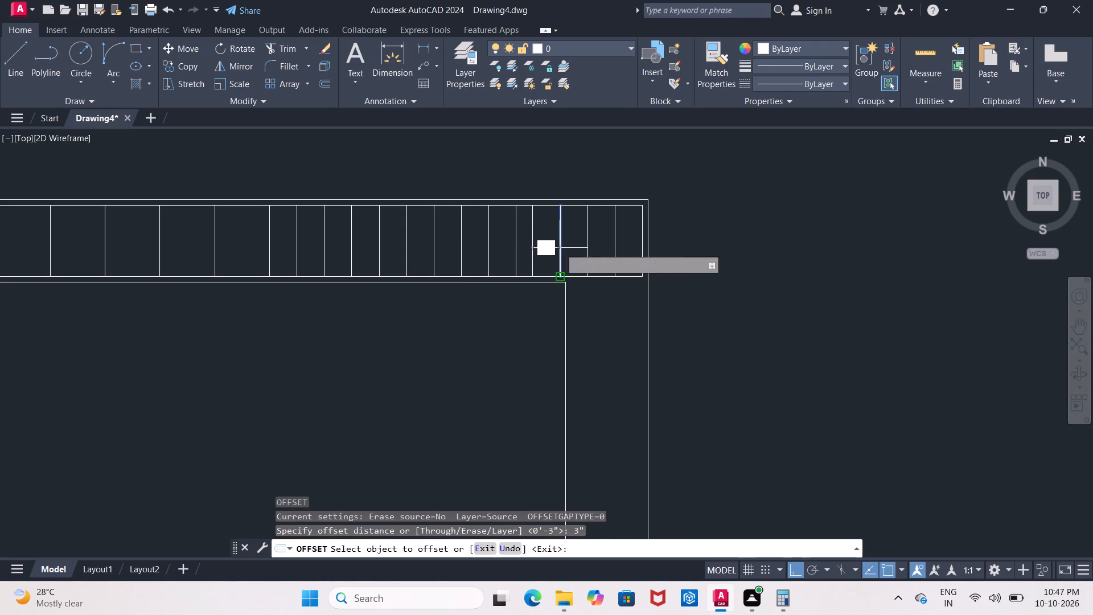
{"action": "left_click", "coordinate": [540, 250]}
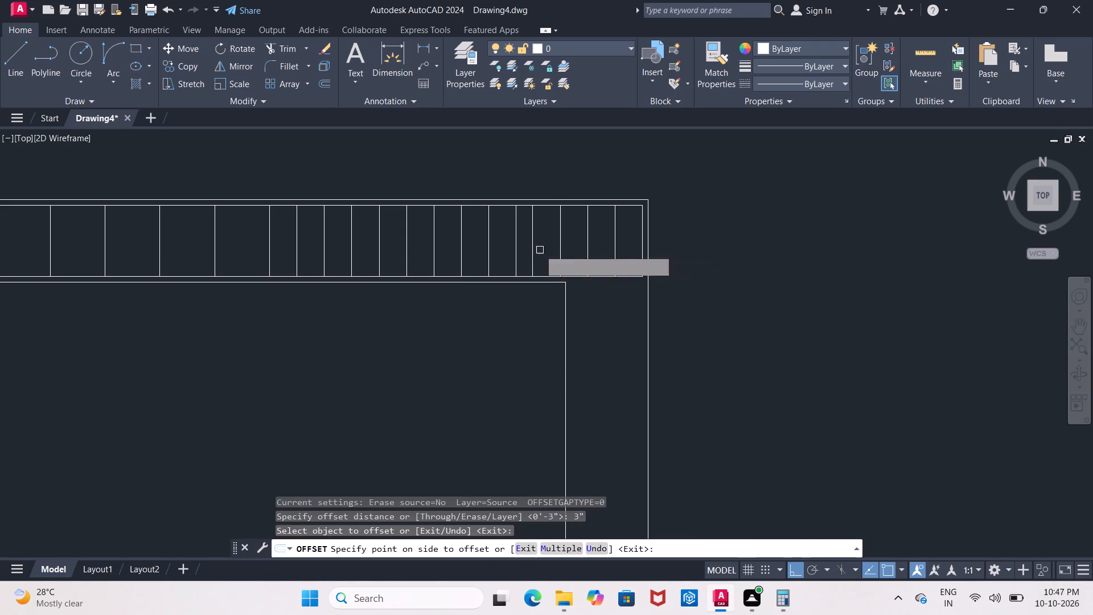
{"action": "left_click", "coordinate": [642, 248]}
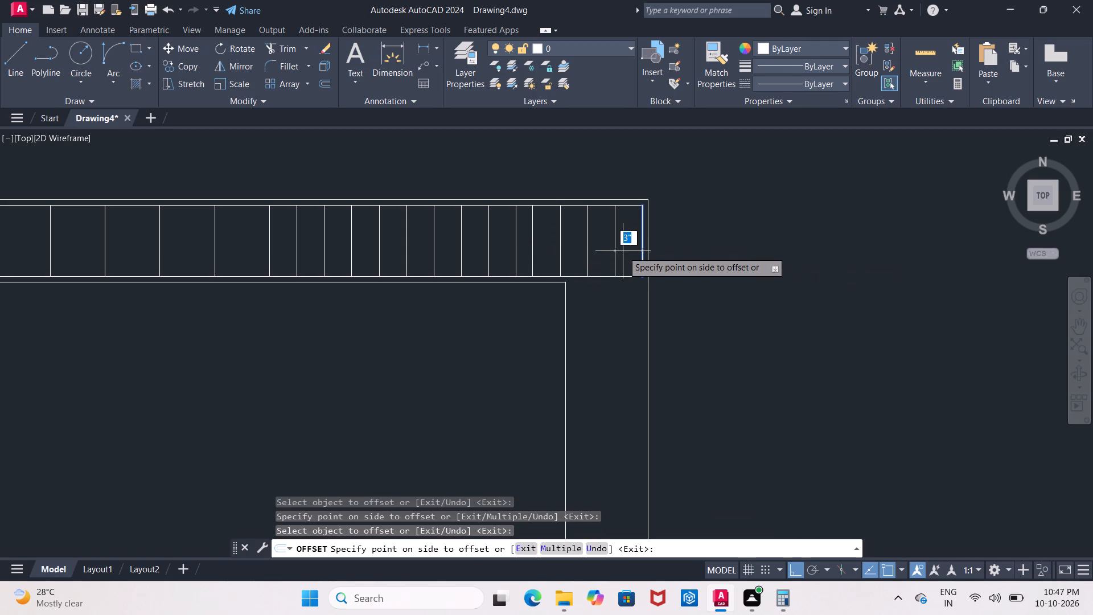
{"action": "key", "text": "Escape"}
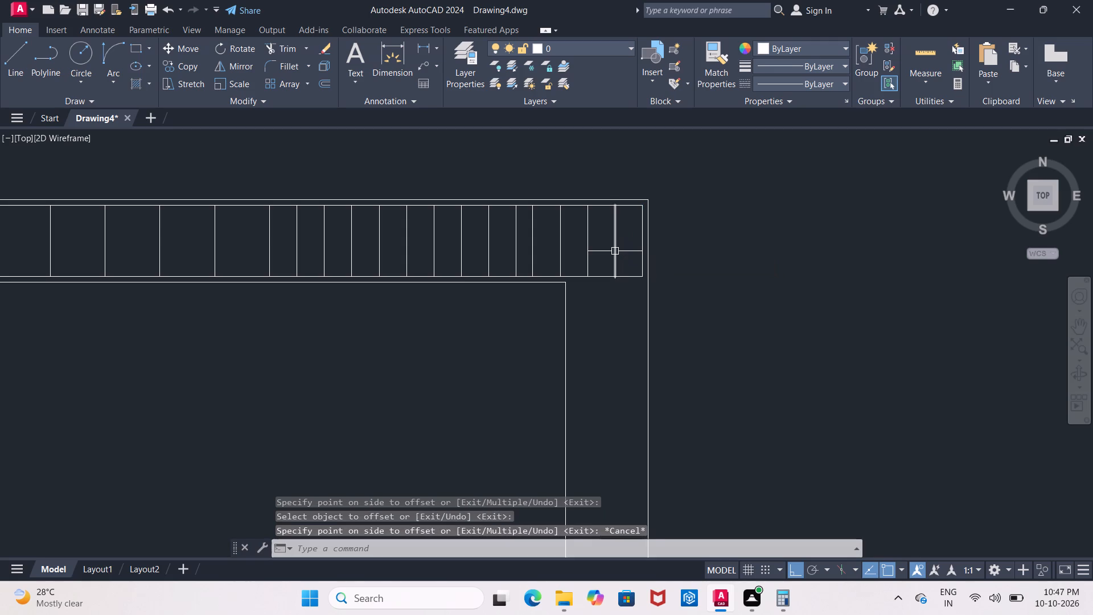
Examine the divider spacing across the whole band and both of its end zones.
{"action": "scroll", "coordinate": [632, 253], "scroll_direction": "down", "scroll_amount": 1}
{"action": "middle_click_drag", "start_coordinate": [492, 322], "coordinate": [507, 325]}
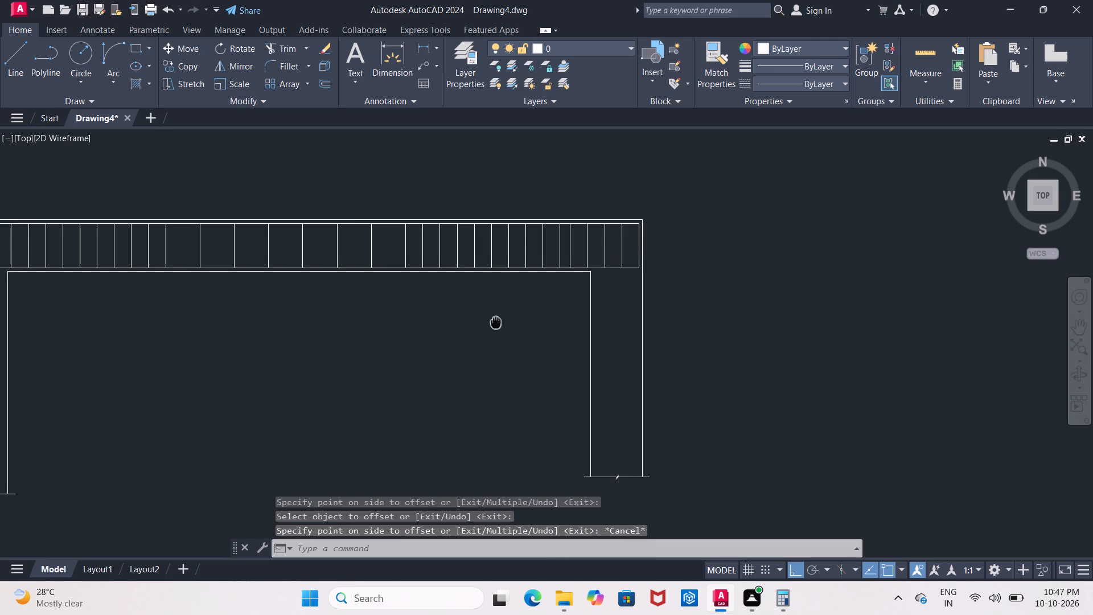
{"action": "middle_click_drag", "start_coordinate": [507, 325], "coordinate": [564, 327]}
{"action": "middle_click_drag", "start_coordinate": [550, 320], "coordinate": [568, 317]}
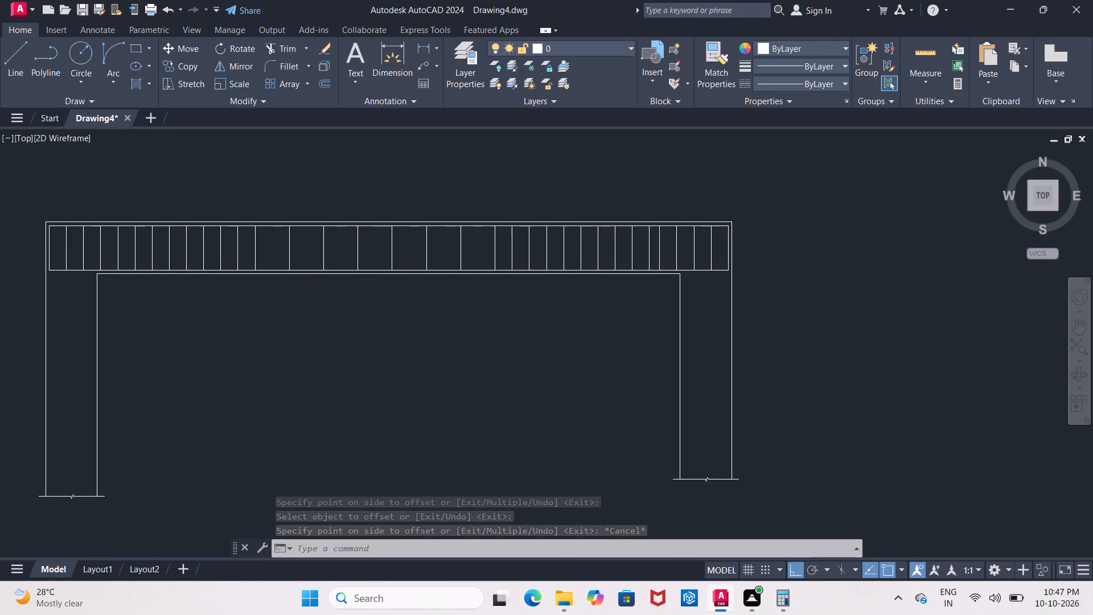
{"action": "middle_click_drag", "start_coordinate": [568, 317], "coordinate": [572, 315]}
{"action": "middle_click_drag", "start_coordinate": [489, 305], "coordinate": [515, 329]}
{"action": "middle_click_drag", "start_coordinate": [474, 312], "coordinate": [453, 323]}
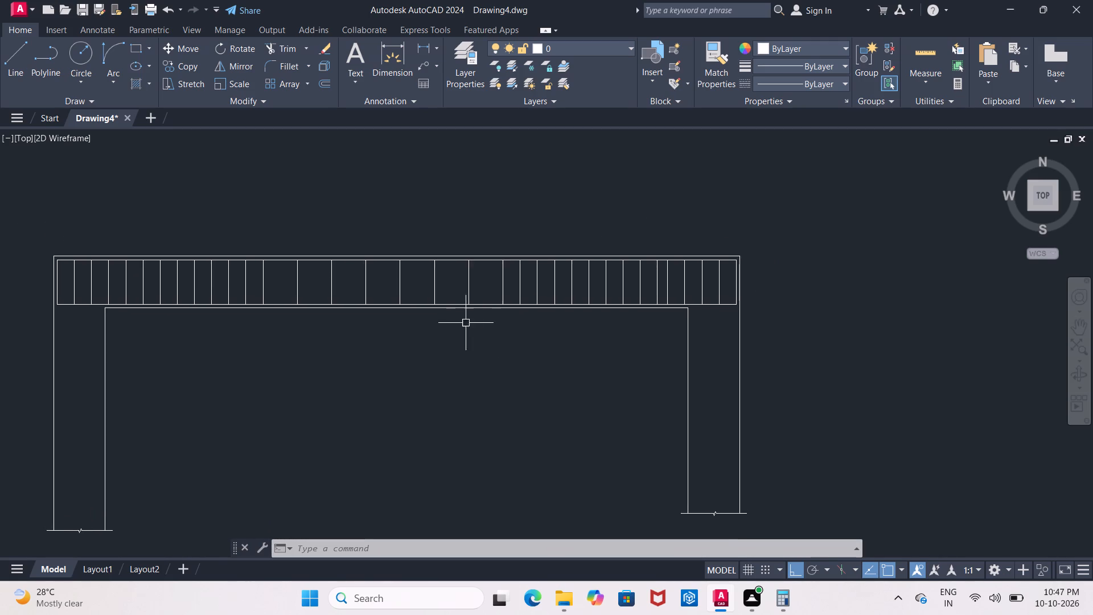
{"action": "middle_click_drag", "start_coordinate": [519, 322], "coordinate": [528, 333]}
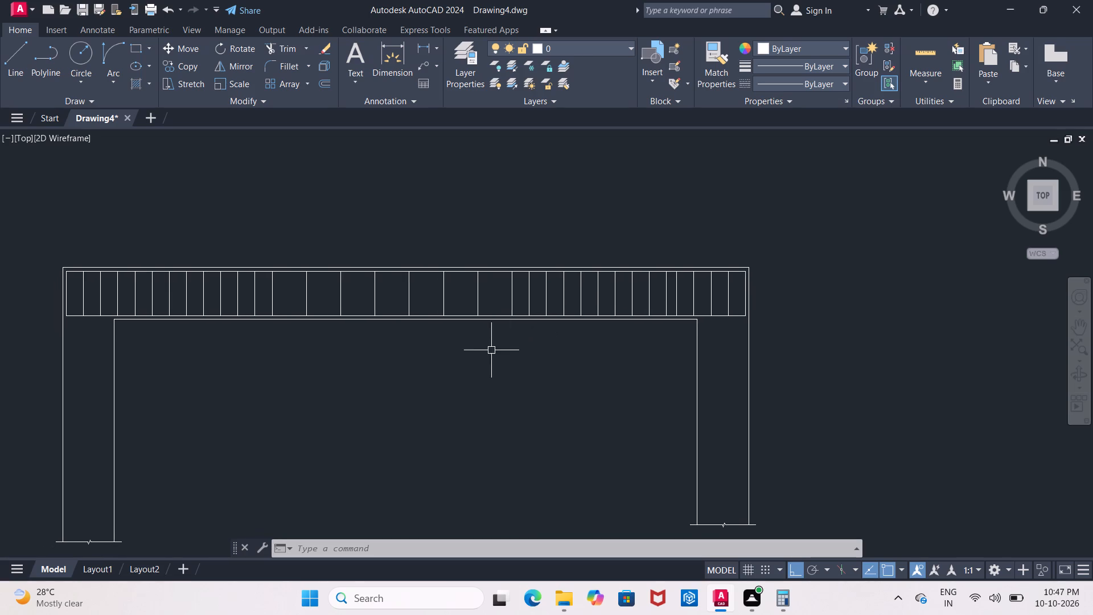
{"action": "middle_click_drag", "start_coordinate": [498, 352], "coordinate": [530, 330]}
{"action": "middle_click_drag", "start_coordinate": [392, 337], "coordinate": [434, 357]}
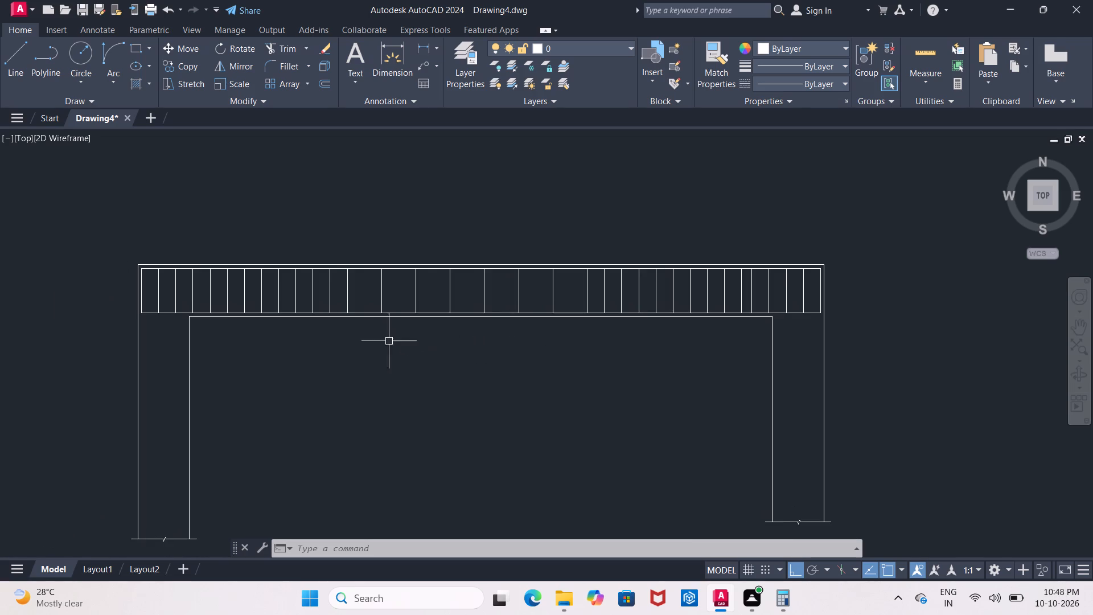
{"action": "middle_click_drag", "start_coordinate": [256, 220], "coordinate": [298, 216]}
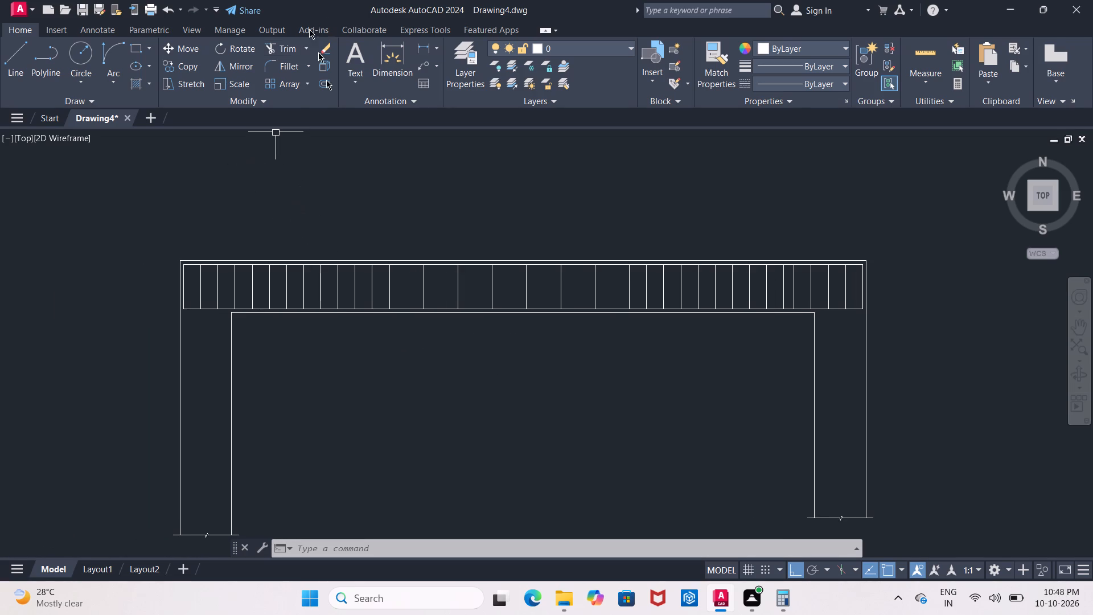
Place a linear dimension above the band from the inner outline's upper left corner to the divider ending the closely spaced left zone.
{"action": "left_click", "coordinate": [420, 47]}
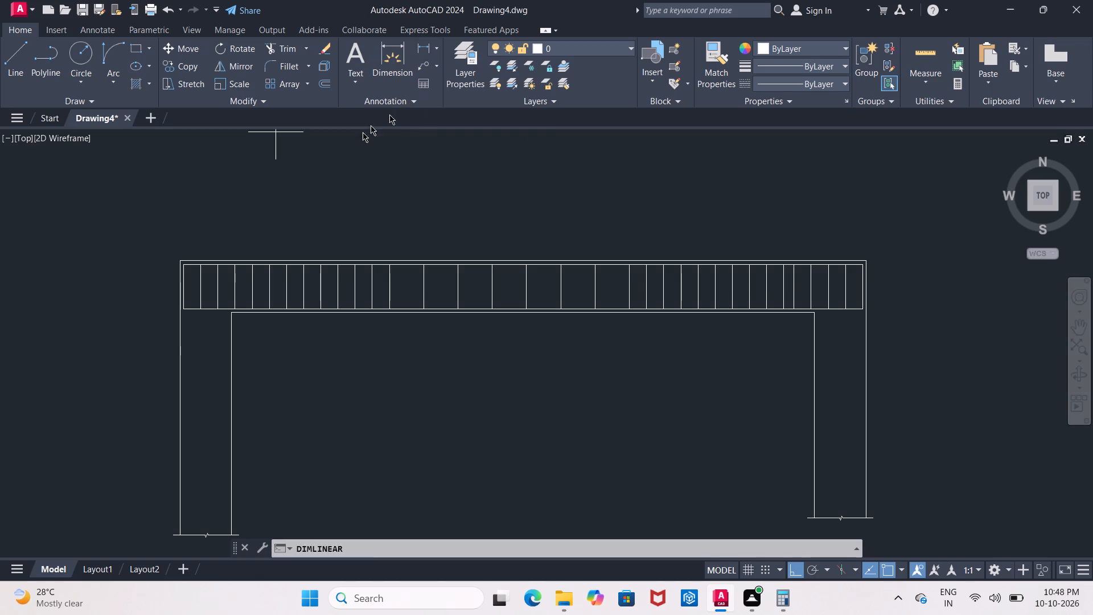
{"action": "scroll", "coordinate": [237, 233], "scroll_direction": "up", "scroll_amount": 1}
{"action": "middle_click_drag", "start_coordinate": [238, 231], "coordinate": [238, 193]}
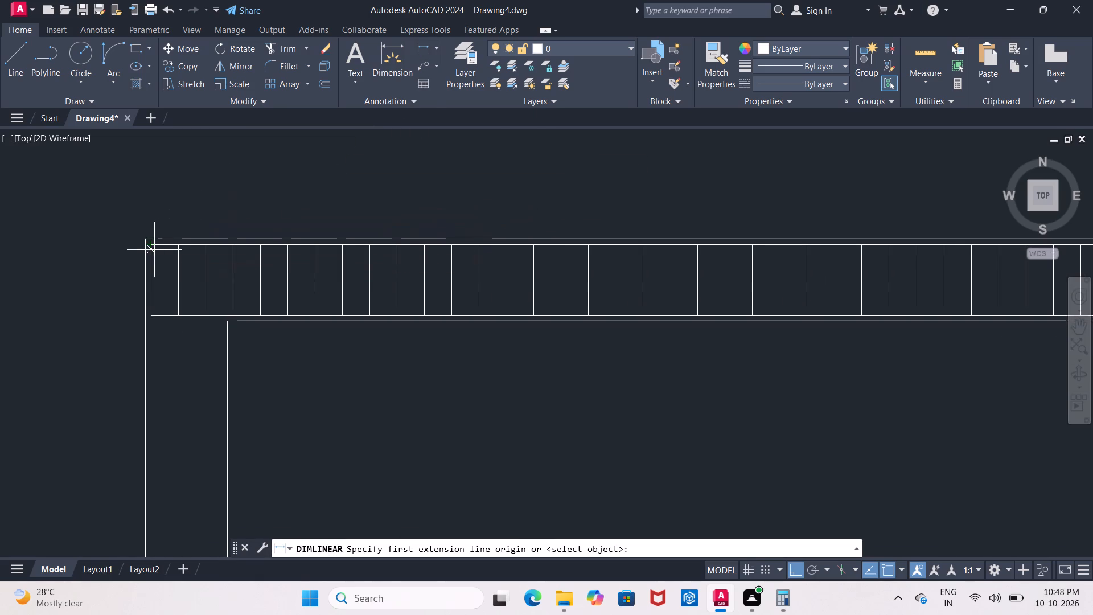
{"action": "left_click", "coordinate": [153, 247]}
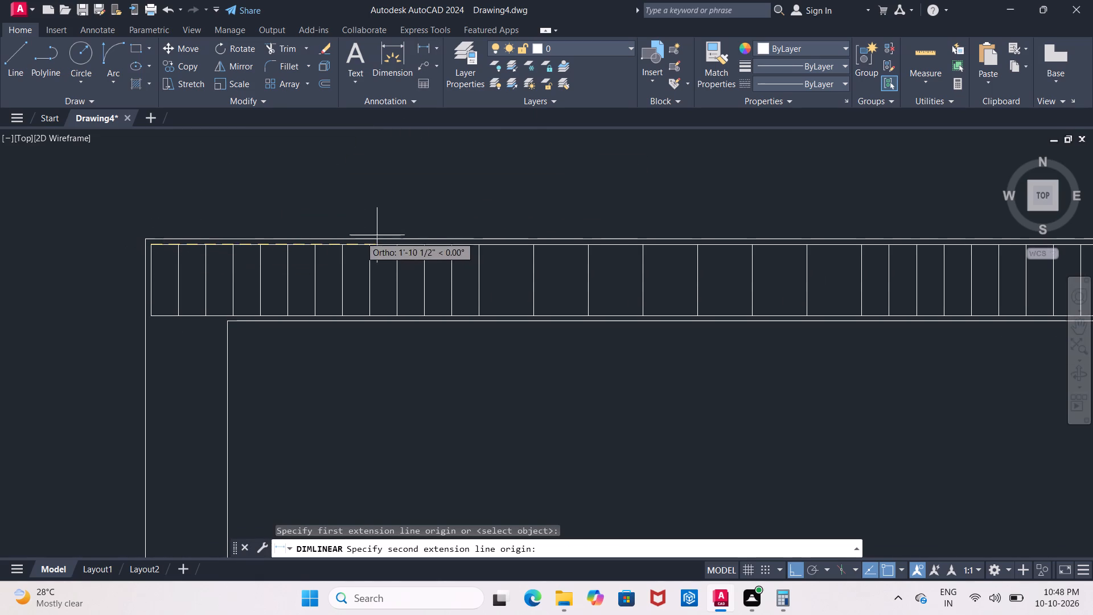
{"action": "left_click", "coordinate": [480, 245]}
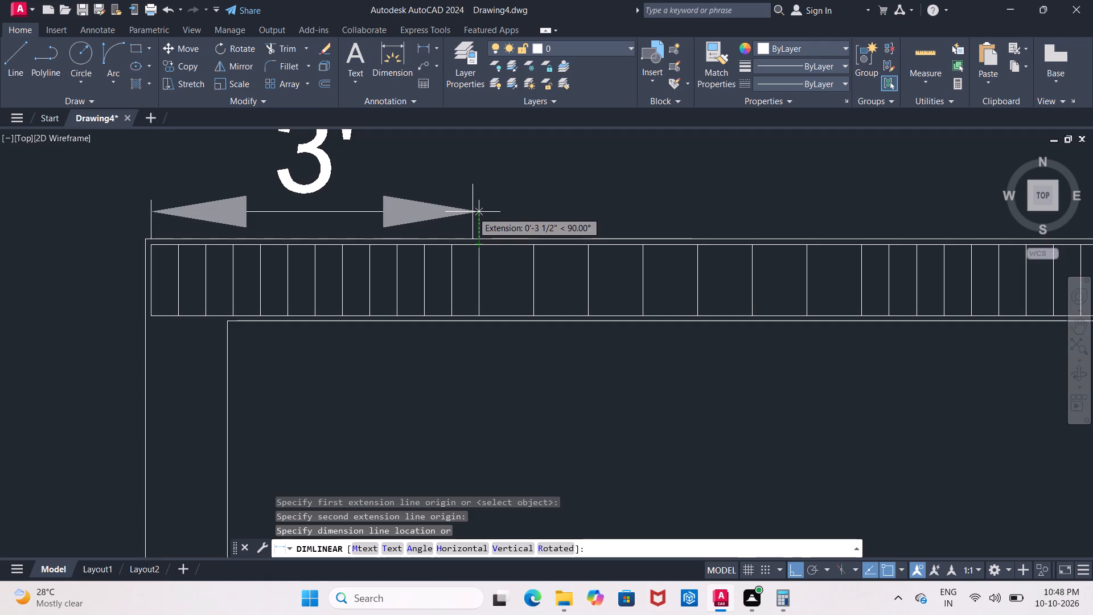
{"action": "scroll", "coordinate": [472, 212], "scroll_direction": "down", "scroll_amount": 1}
{"action": "middle_click_drag", "start_coordinate": [472, 214], "coordinate": [478, 286]}
{"action": "left_click", "coordinate": [473, 262]}
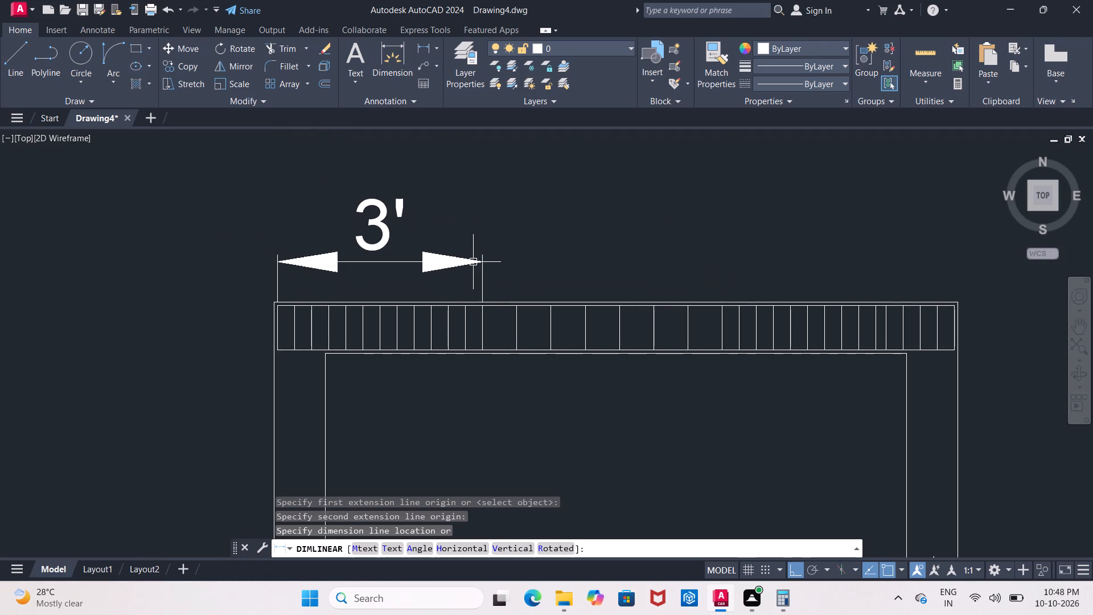
{"action": "key", "text": "Escape"}
Replace the text of the linear dimension above the band's left zone with L/3.
{"action": "double_click", "coordinate": [385, 225]}
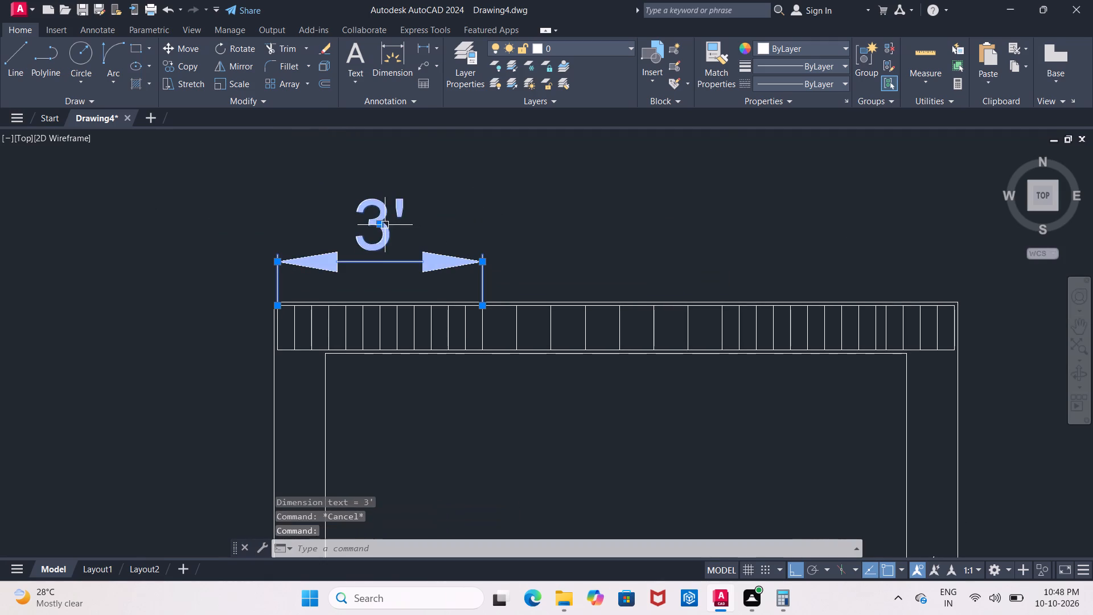
{"action": "left_click", "coordinate": [385, 225]}
{"action": "left_click", "coordinate": [386, 224]}
{"action": "left_click", "coordinate": [395, 230]}
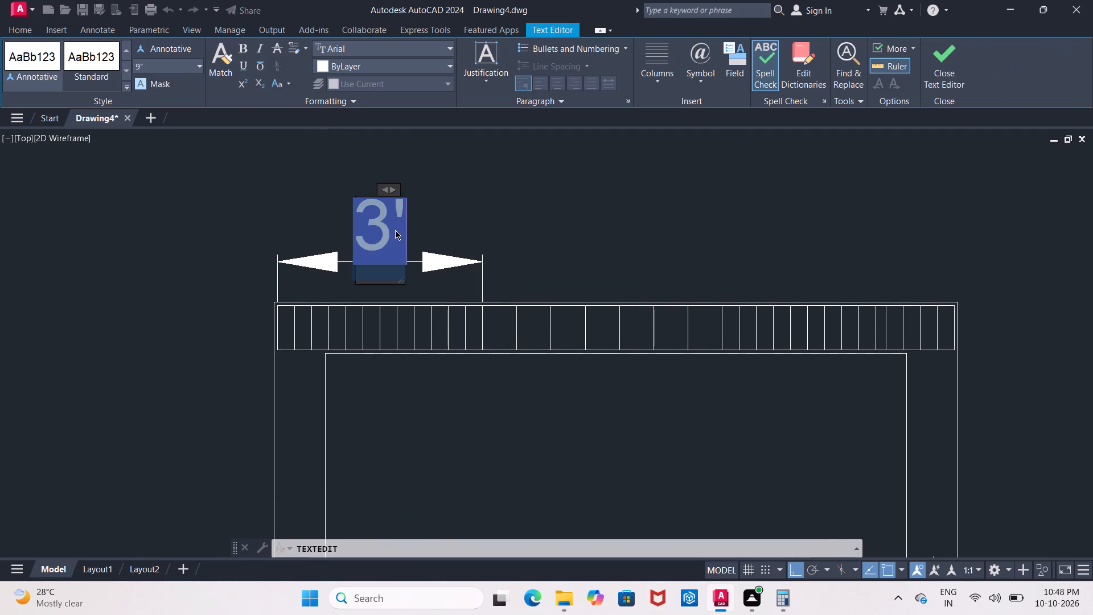
{"action": "left_click", "coordinate": [395, 230]}
{"action": "triple_click", "coordinate": [387, 231]}
{"action": "left_click", "coordinate": [373, 237]}
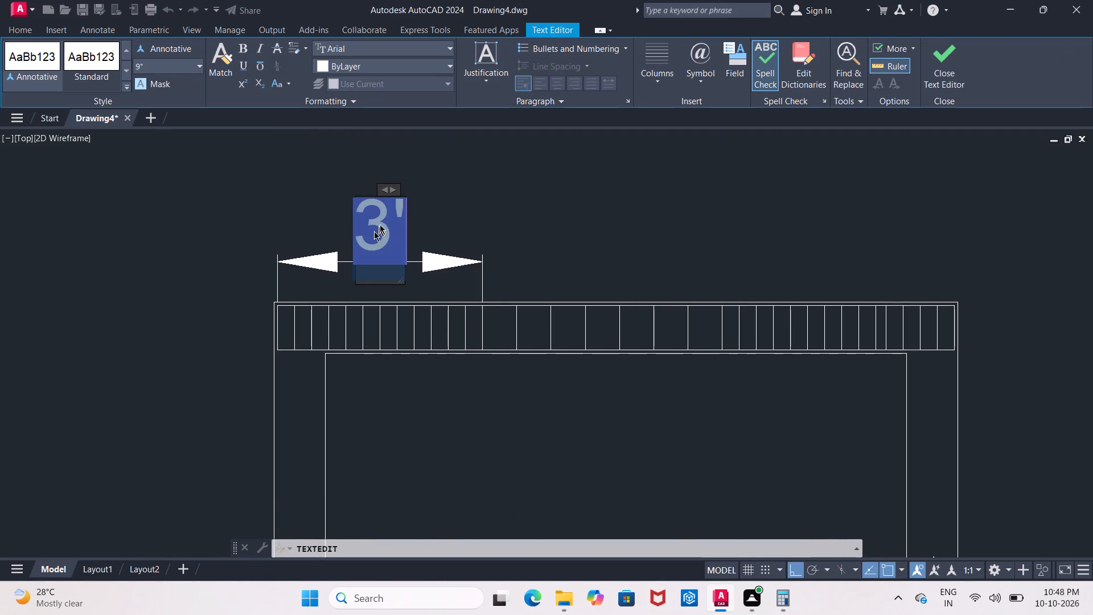
{"action": "left_click", "coordinate": [388, 218]}
{"action": "left_click", "coordinate": [391, 224]}
{"action": "left_click", "coordinate": [508, 224]}
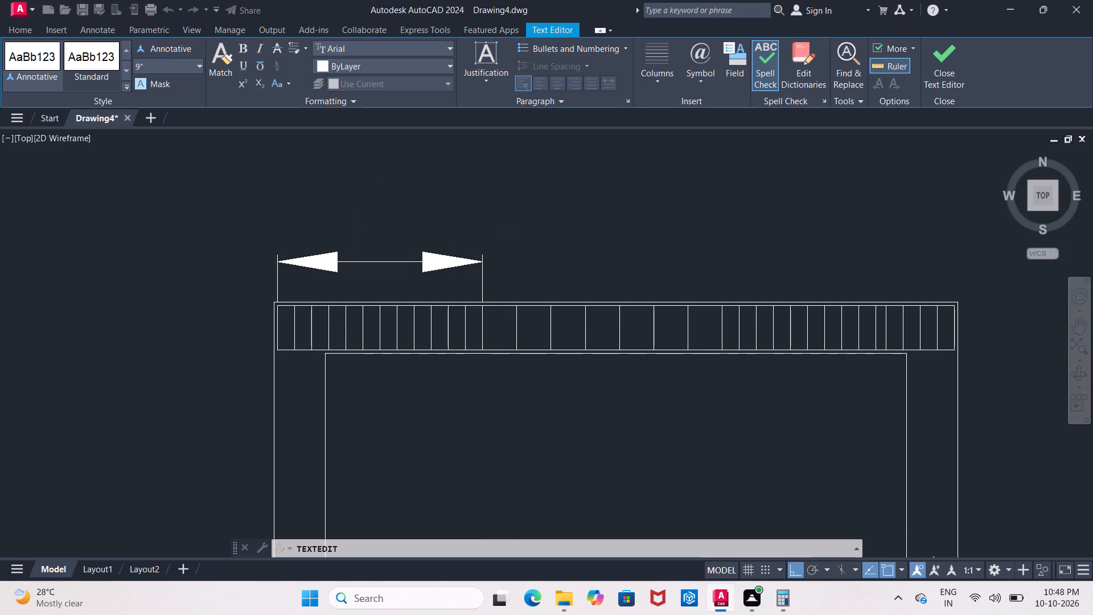
{"action": "double_click", "coordinate": [369, 221]}
{"action": "left_click", "coordinate": [383, 224]}
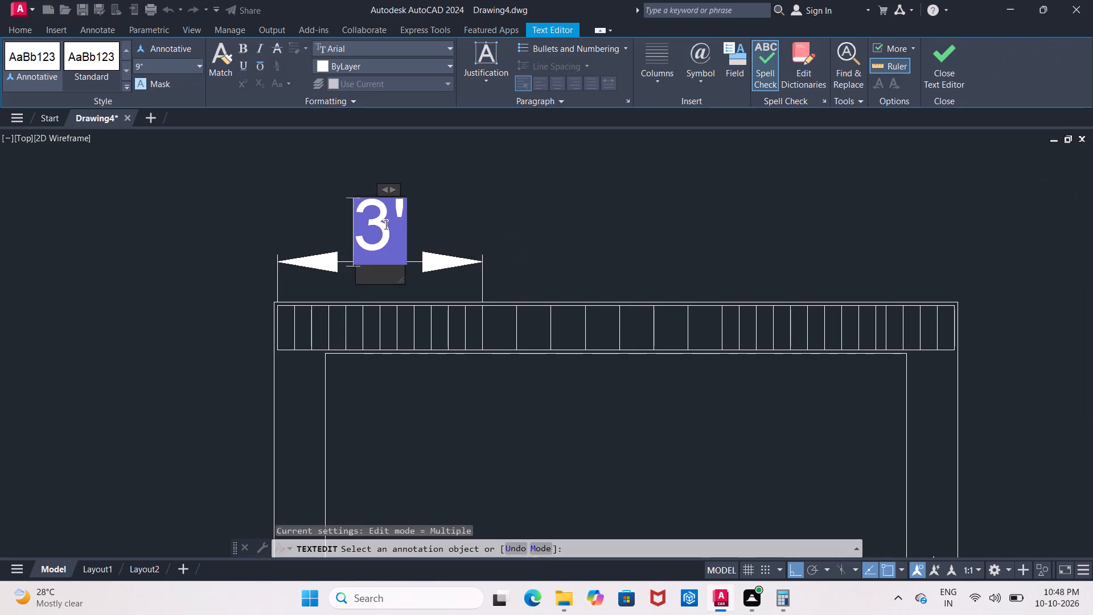
{"action": "key", "text": "Right"}
{"action": "key", "text": "BackSpace"}
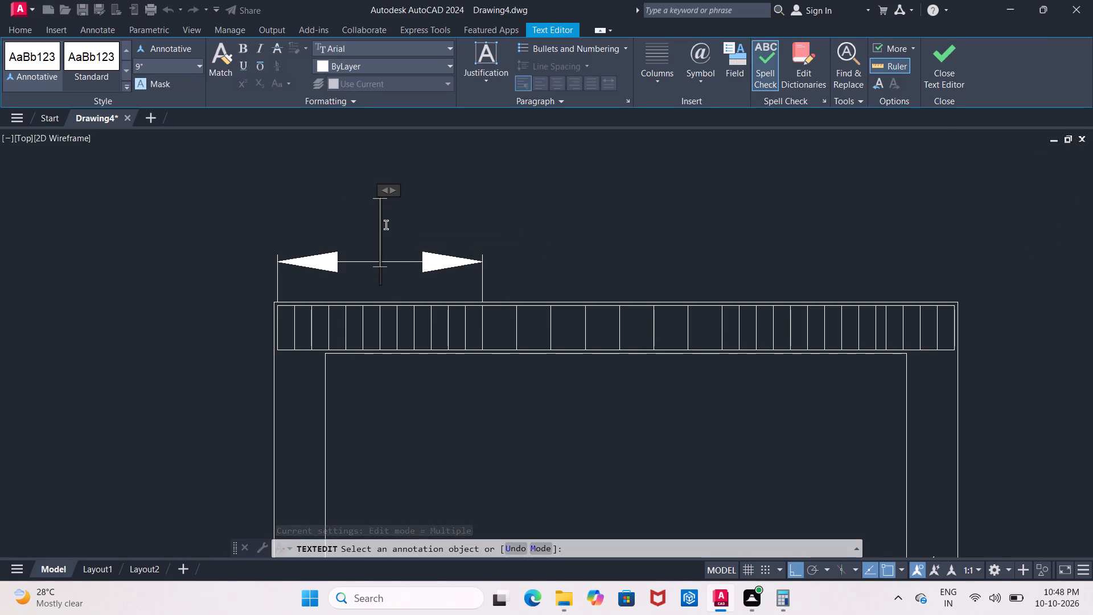
{"action": "key", "text": "l"}
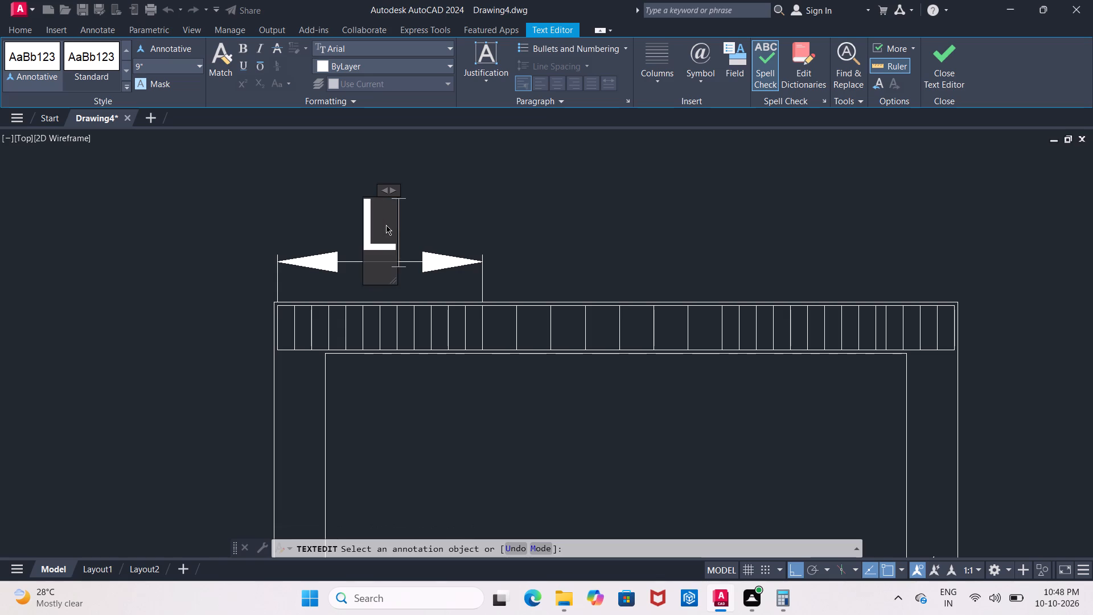
{"action": "key", "text": "slash"}
{"action": "key", "text": "3"}
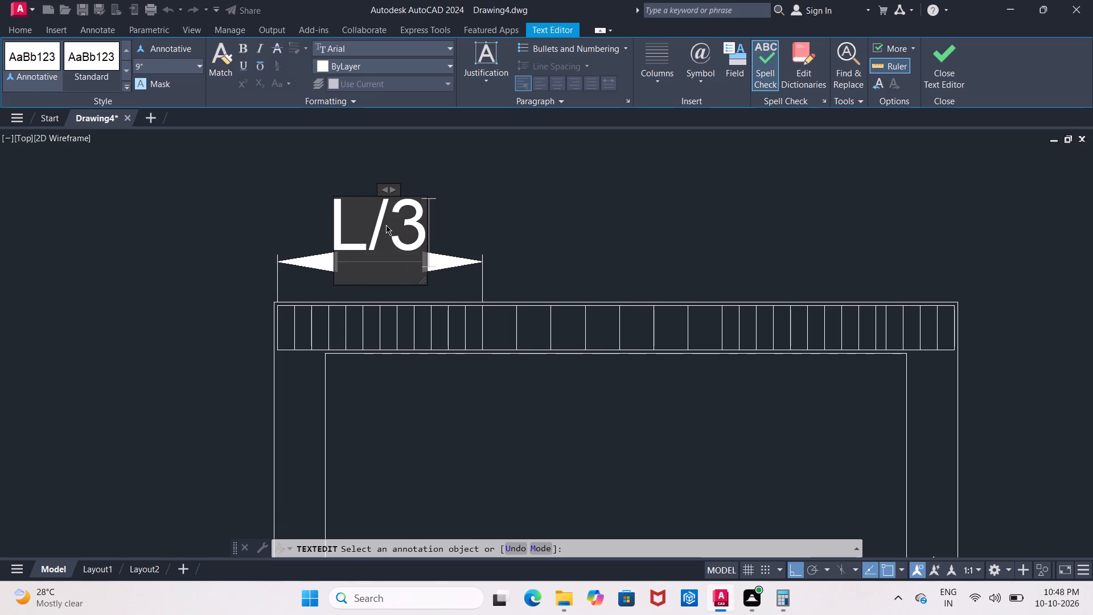
{"action": "left_click", "coordinate": [568, 236]}
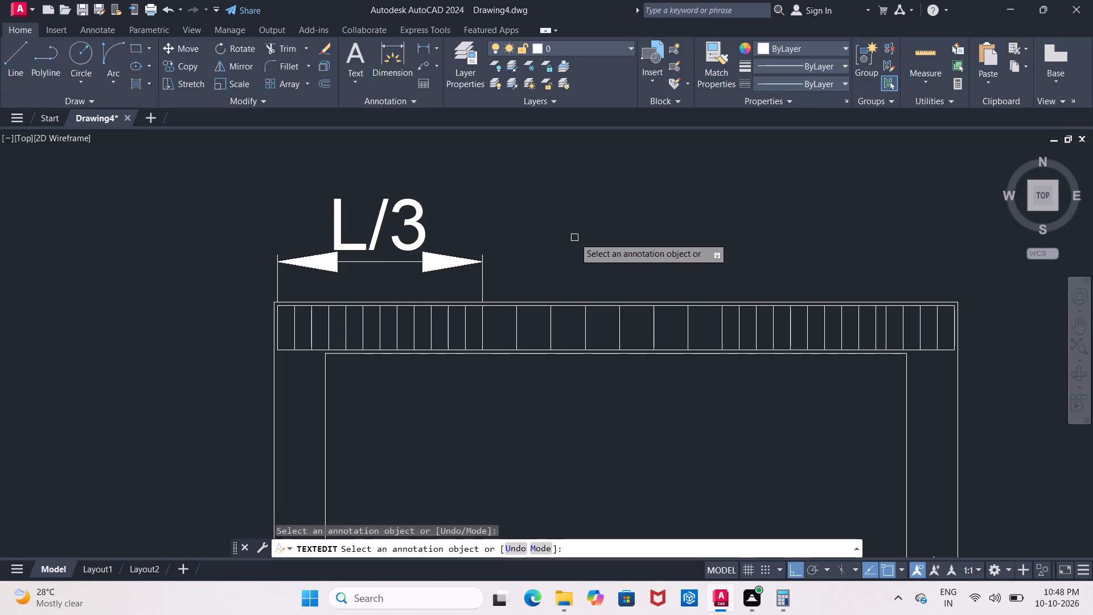
{"action": "scroll", "coordinate": [574, 238], "scroll_direction": "down", "scroll_amount": 2}
{"action": "middle_click_drag", "start_coordinate": [567, 242], "coordinate": [350, 252]}
{"action": "scroll", "coordinate": [349, 251], "scroll_direction": "up", "scroll_amount": 1}
{"action": "middle_click", "coordinate": [349, 251]}
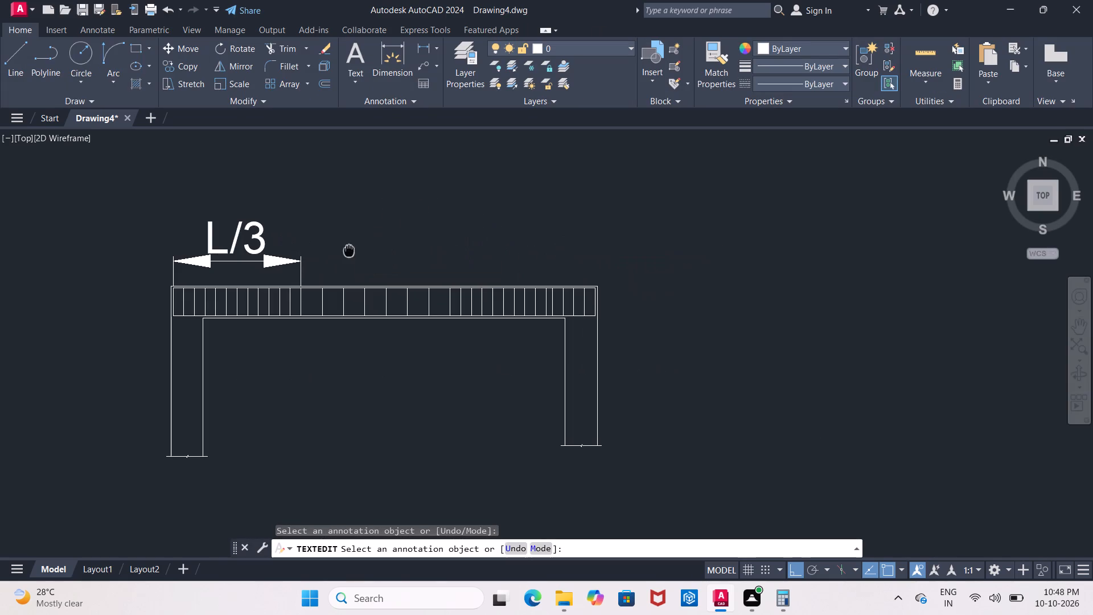
{"action": "scroll", "coordinate": [349, 251], "scroll_direction": "up", "scroll_amount": 1}
{"action": "middle_click_drag", "start_coordinate": [391, 254], "coordinate": [376, 254]}
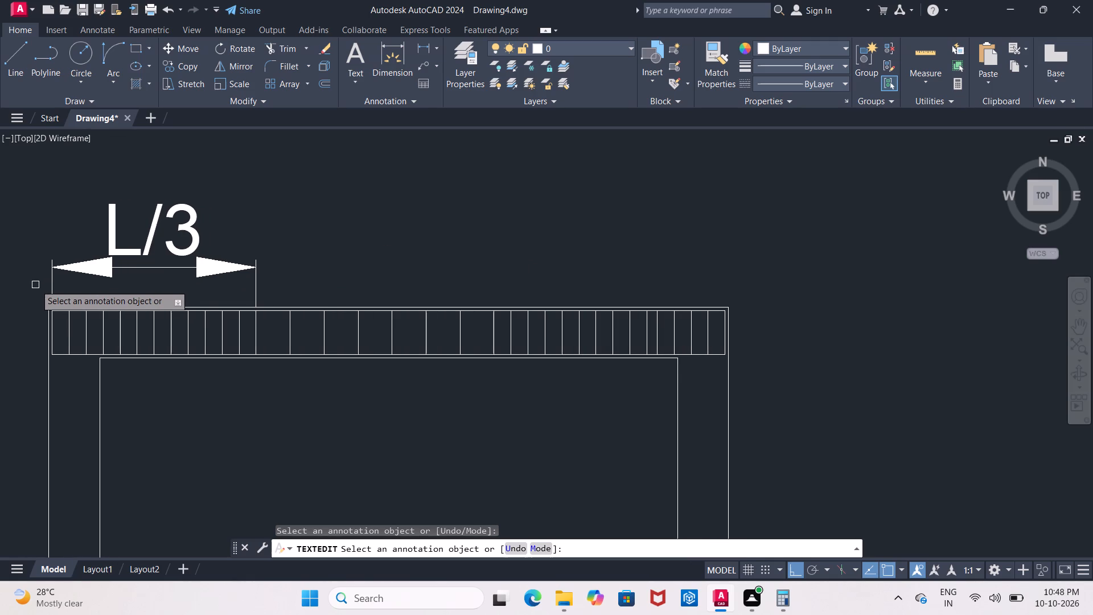
{"action": "key", "text": "Escape"}
Copy the L/3 dimension from its right extension line origin to the inner outline's upper right corner.
{"action": "left_click", "coordinate": [51, 285]}
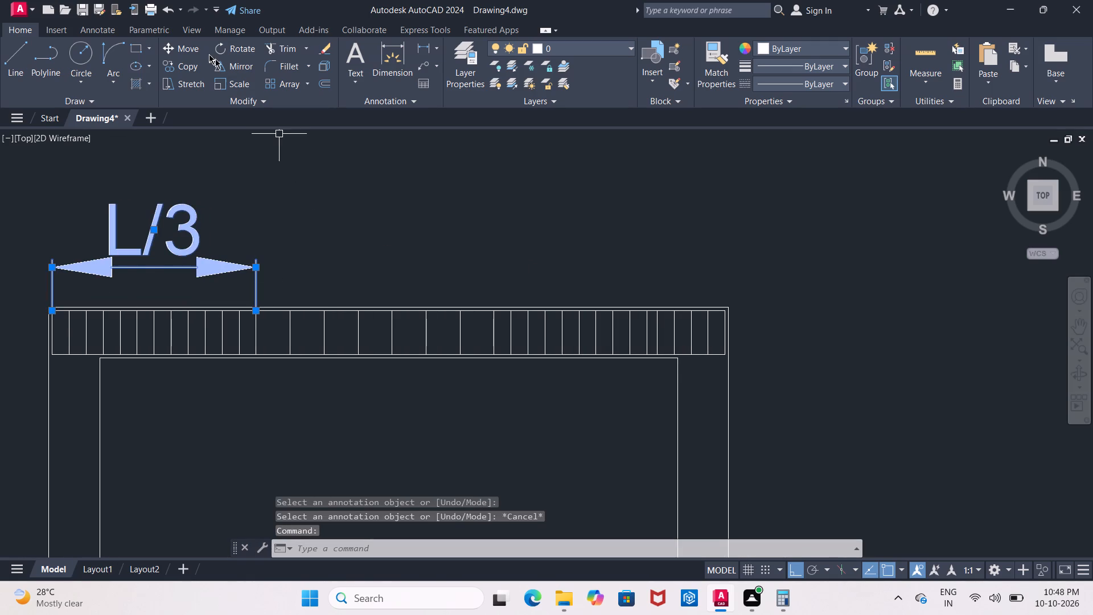
{"action": "left_click", "coordinate": [190, 64]}
{"action": "left_click", "coordinate": [255, 307]}
{"action": "middle_click_drag", "start_coordinate": [441, 285], "coordinate": [272, 290]}
{"action": "middle_click_drag", "start_coordinate": [468, 300], "coordinate": [387, 300]}
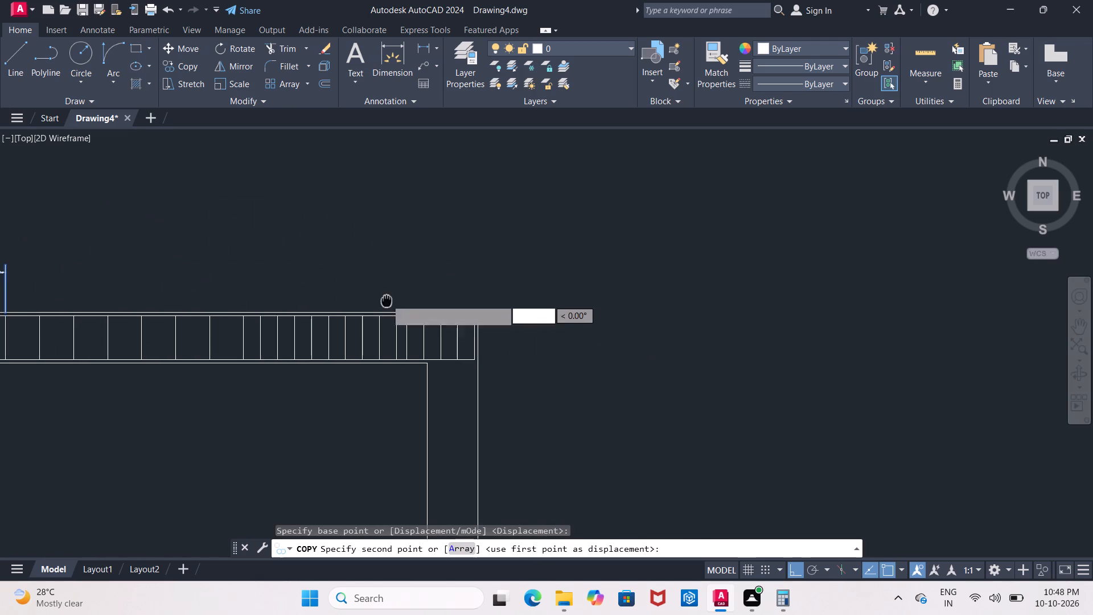
{"action": "scroll", "coordinate": [453, 318], "scroll_direction": "up", "scroll_amount": 2}
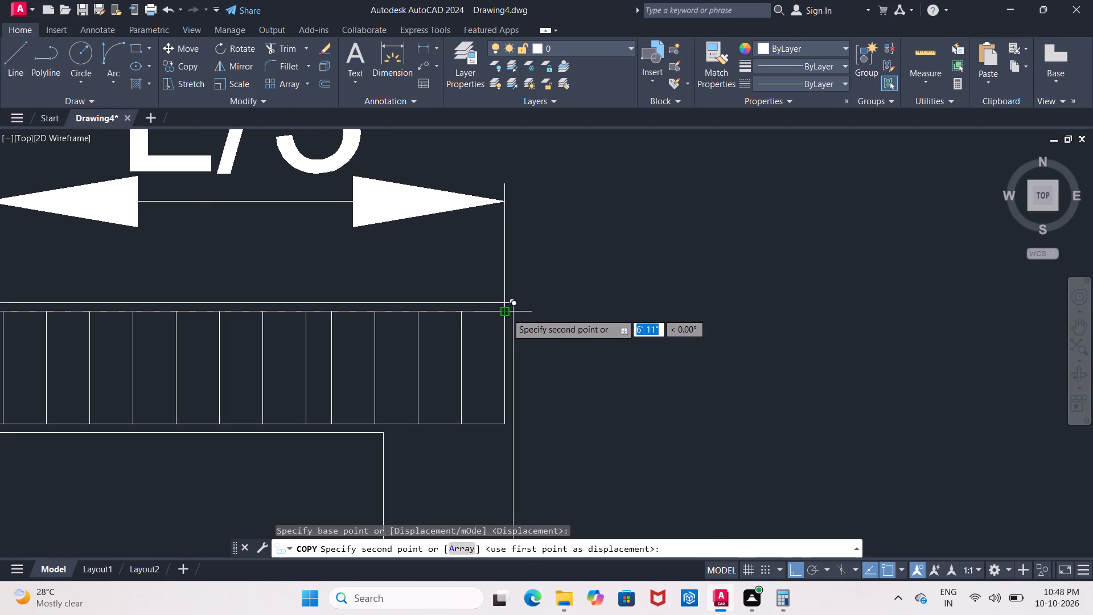
{"action": "left_click", "coordinate": [507, 313]}
{"action": "scroll", "coordinate": [503, 317], "scroll_direction": "down", "scroll_amount": 2}
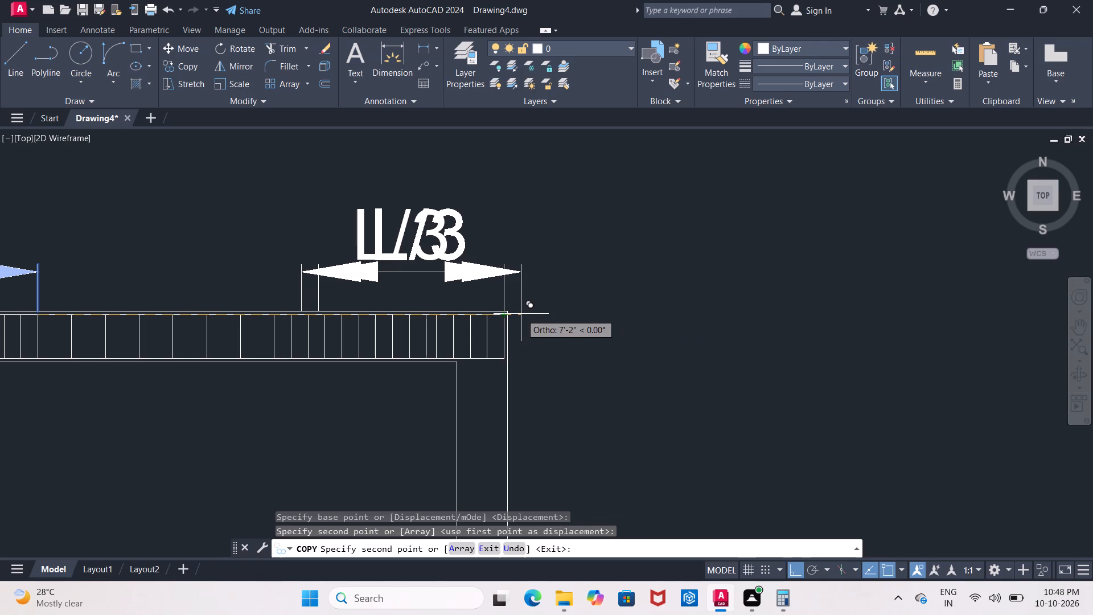
{"action": "key", "text": "Escape"}
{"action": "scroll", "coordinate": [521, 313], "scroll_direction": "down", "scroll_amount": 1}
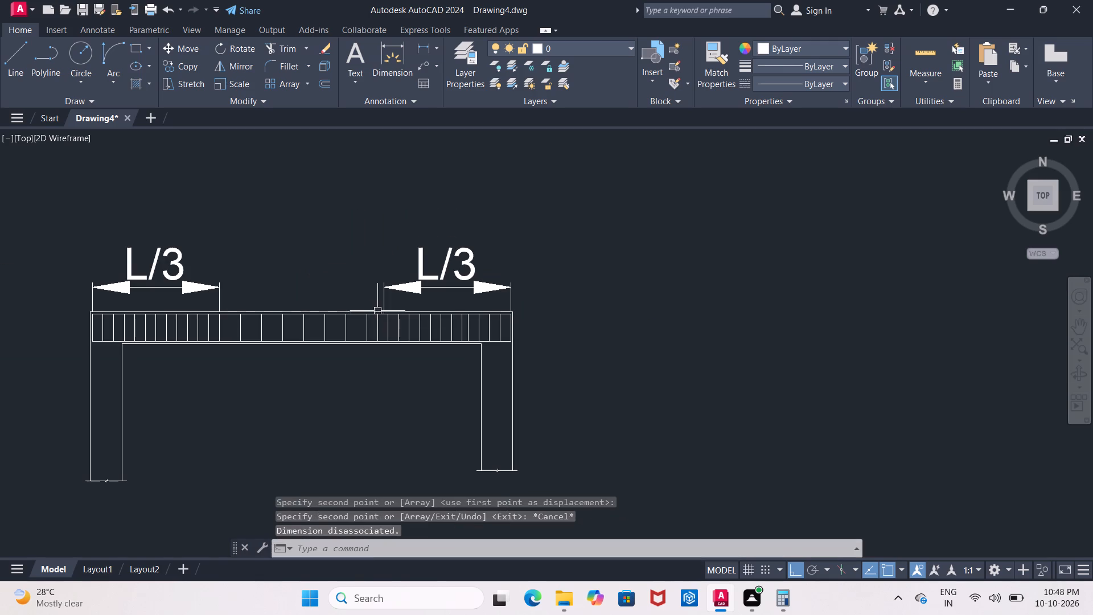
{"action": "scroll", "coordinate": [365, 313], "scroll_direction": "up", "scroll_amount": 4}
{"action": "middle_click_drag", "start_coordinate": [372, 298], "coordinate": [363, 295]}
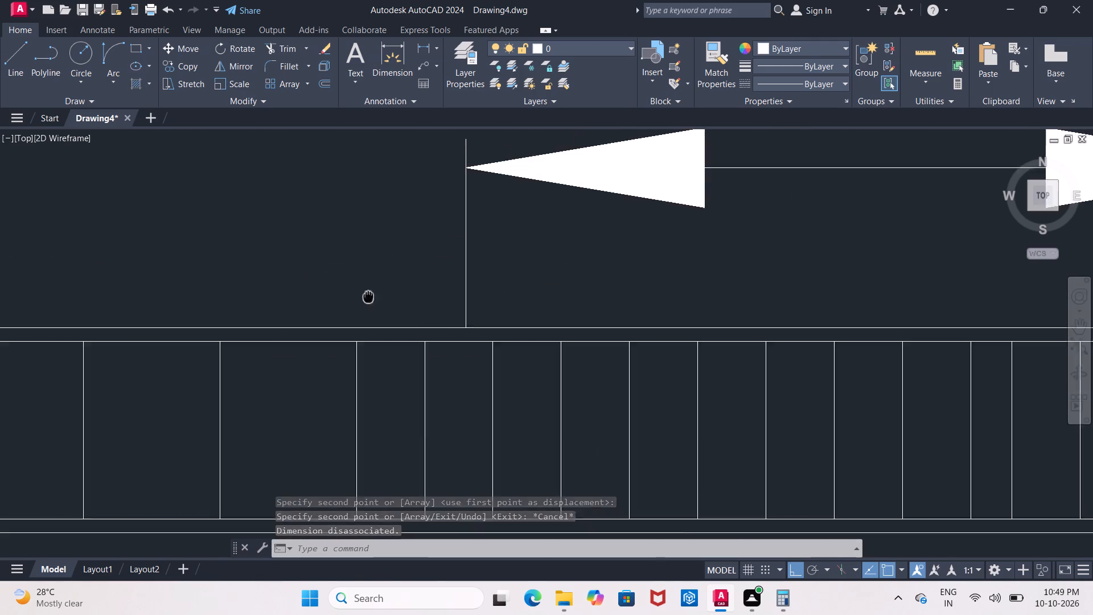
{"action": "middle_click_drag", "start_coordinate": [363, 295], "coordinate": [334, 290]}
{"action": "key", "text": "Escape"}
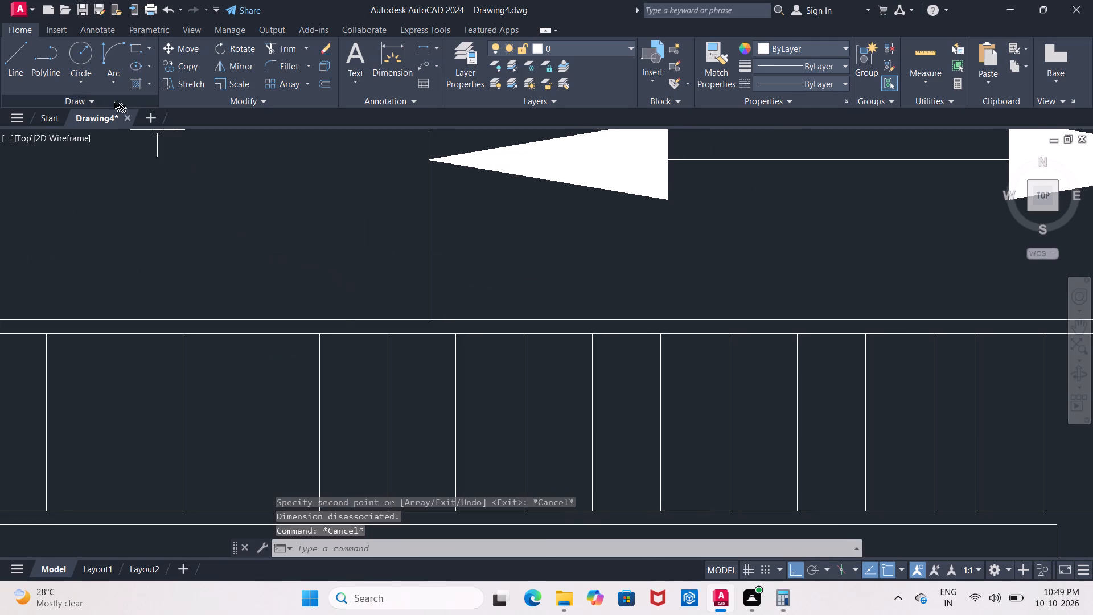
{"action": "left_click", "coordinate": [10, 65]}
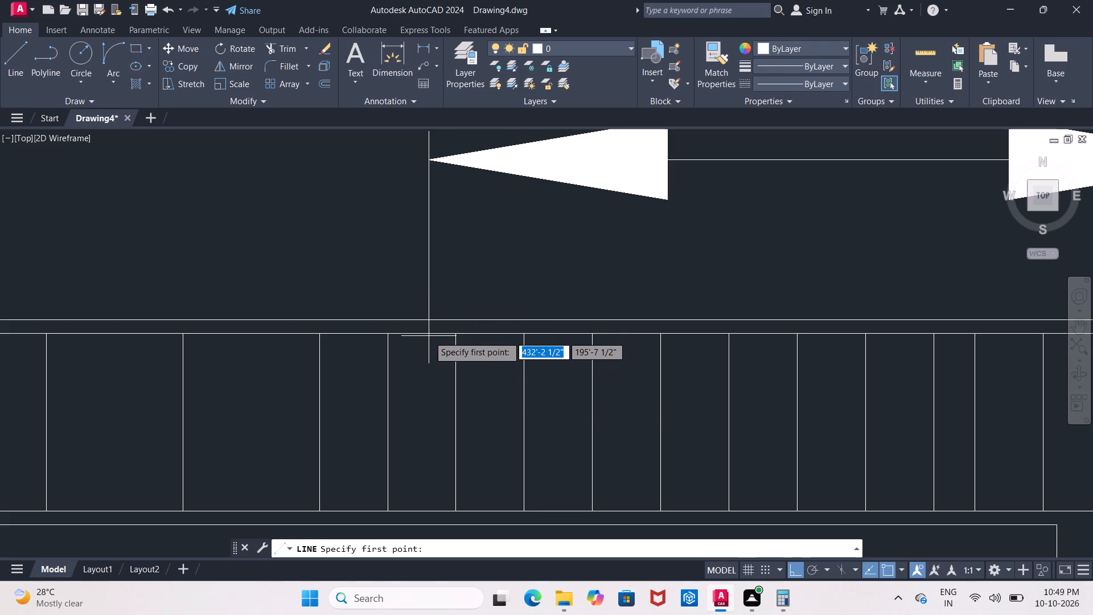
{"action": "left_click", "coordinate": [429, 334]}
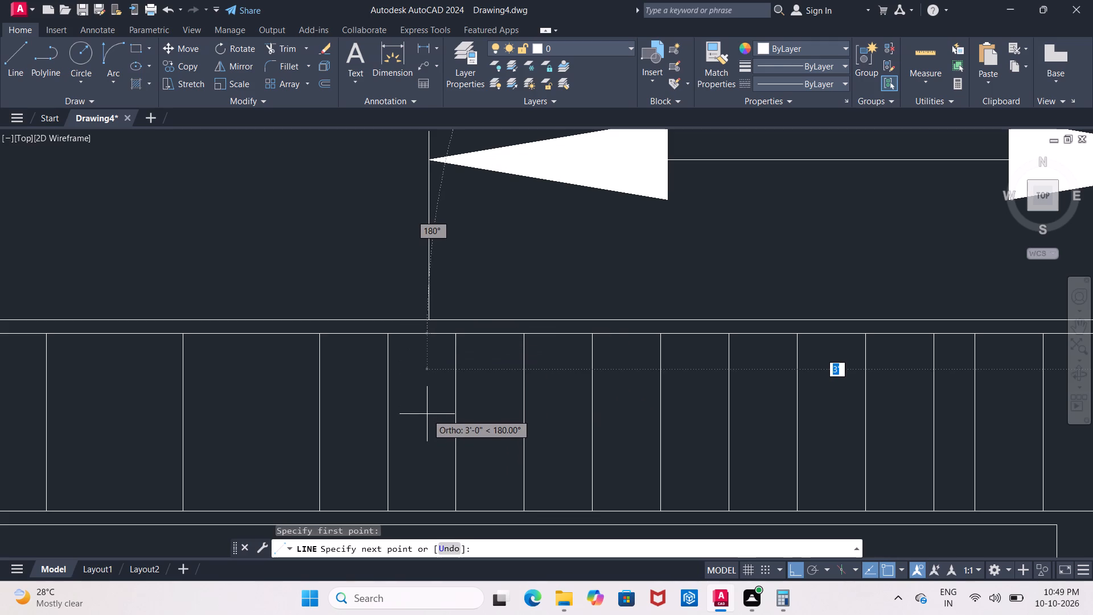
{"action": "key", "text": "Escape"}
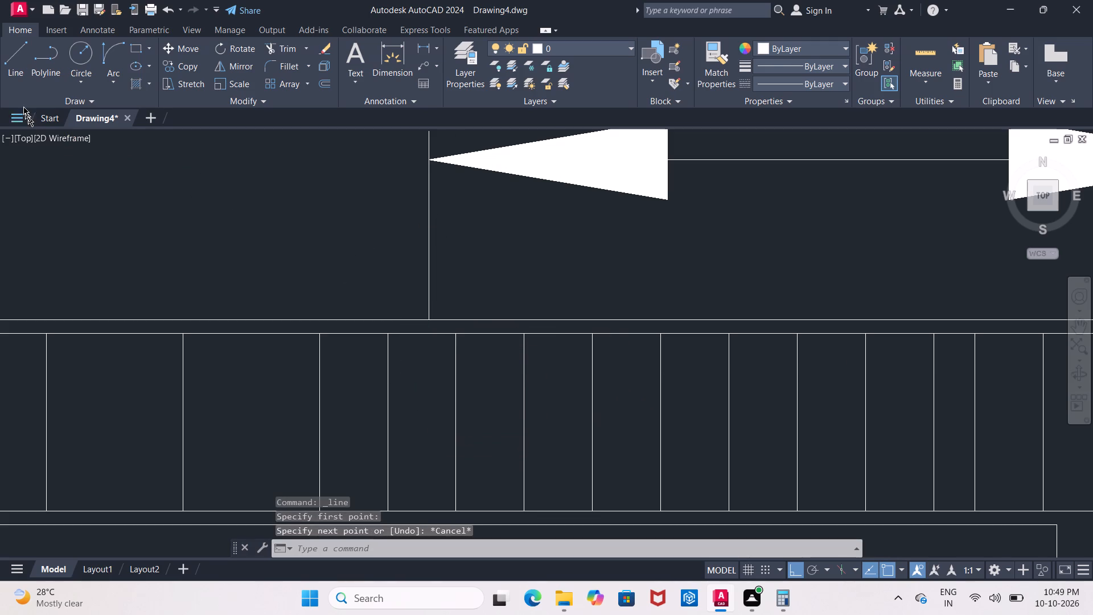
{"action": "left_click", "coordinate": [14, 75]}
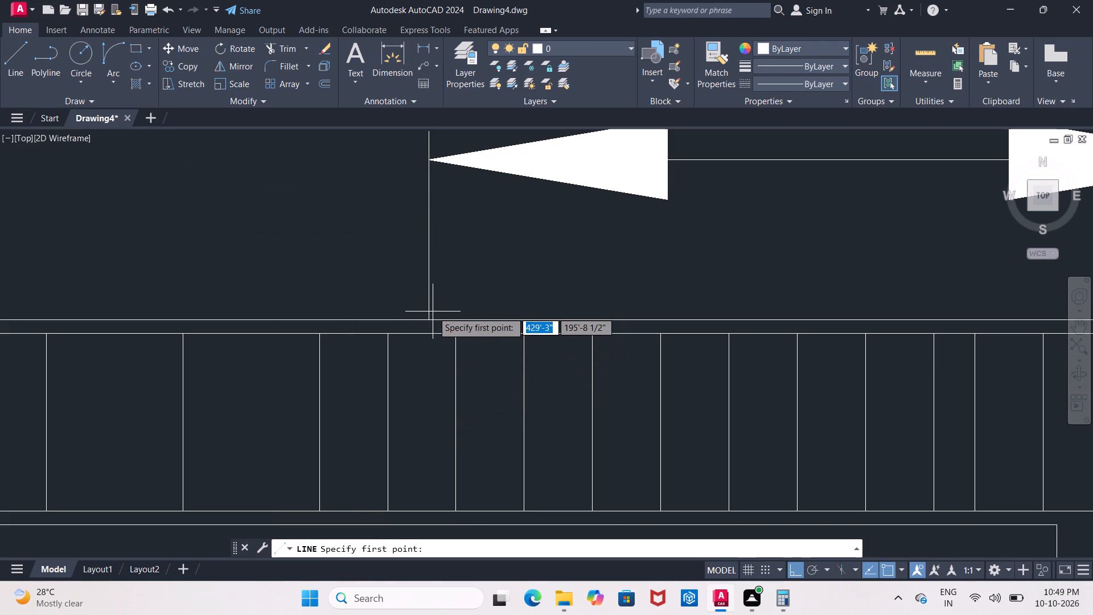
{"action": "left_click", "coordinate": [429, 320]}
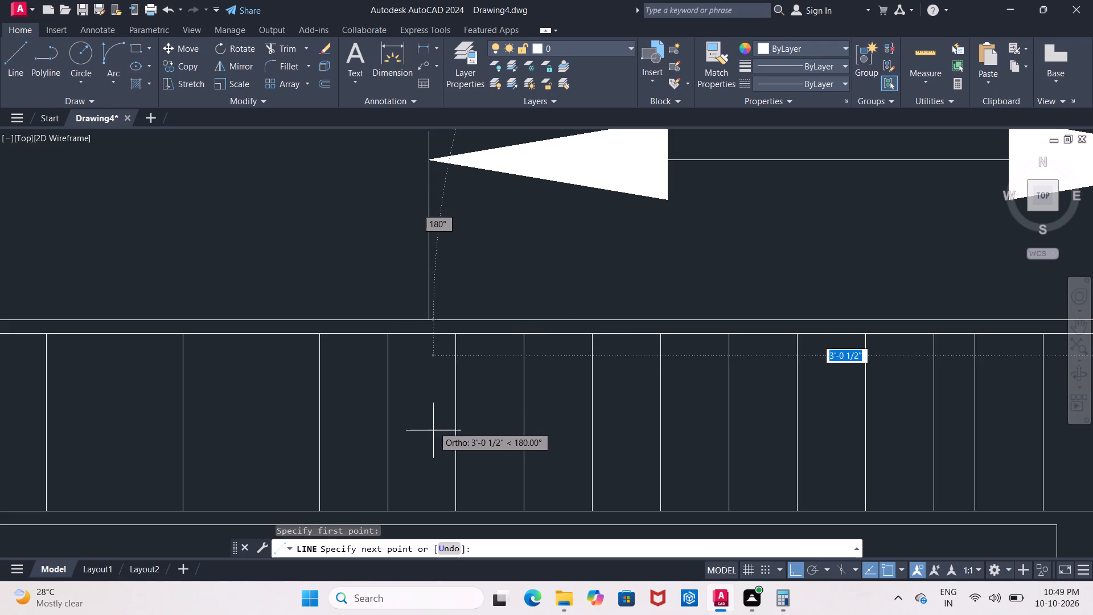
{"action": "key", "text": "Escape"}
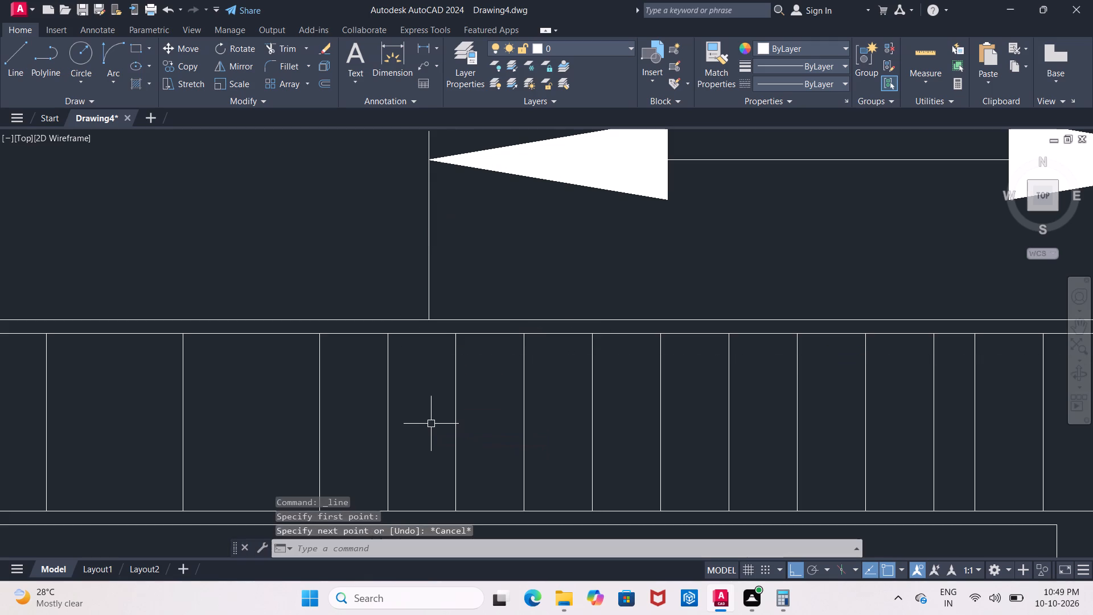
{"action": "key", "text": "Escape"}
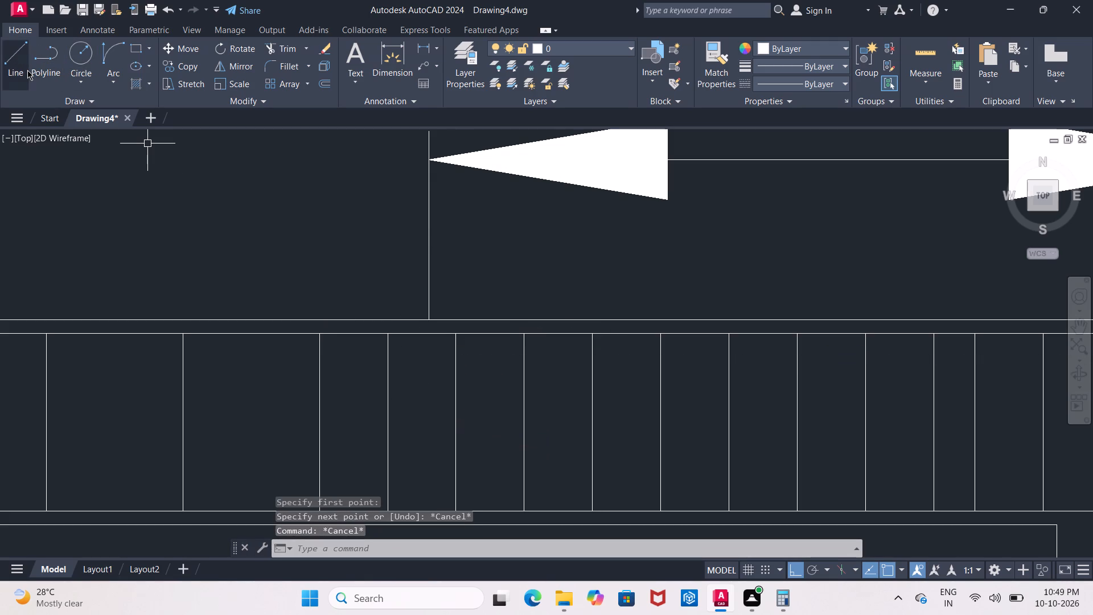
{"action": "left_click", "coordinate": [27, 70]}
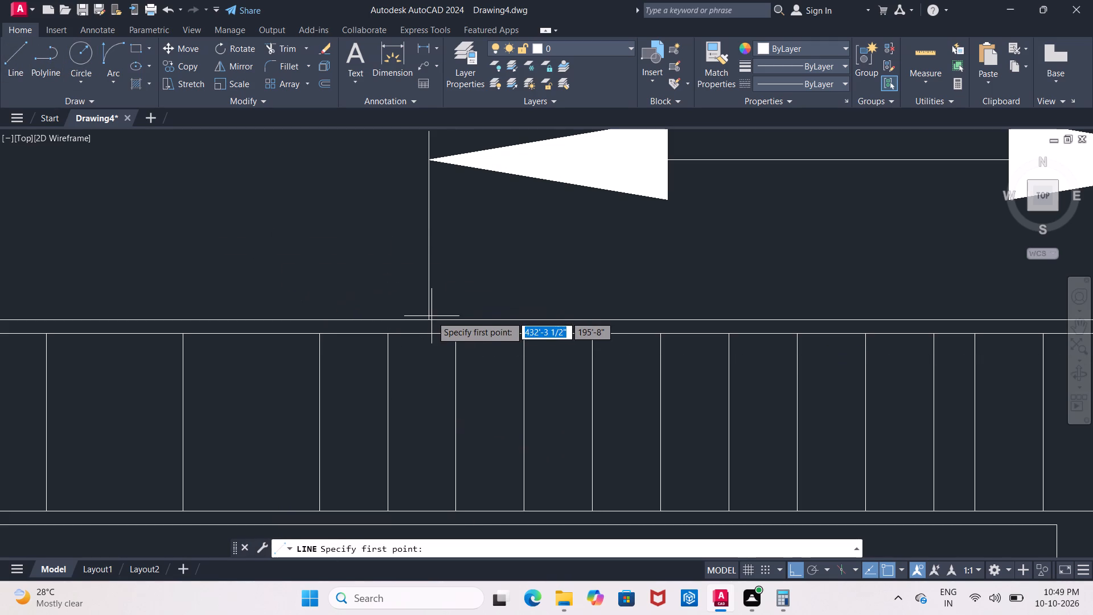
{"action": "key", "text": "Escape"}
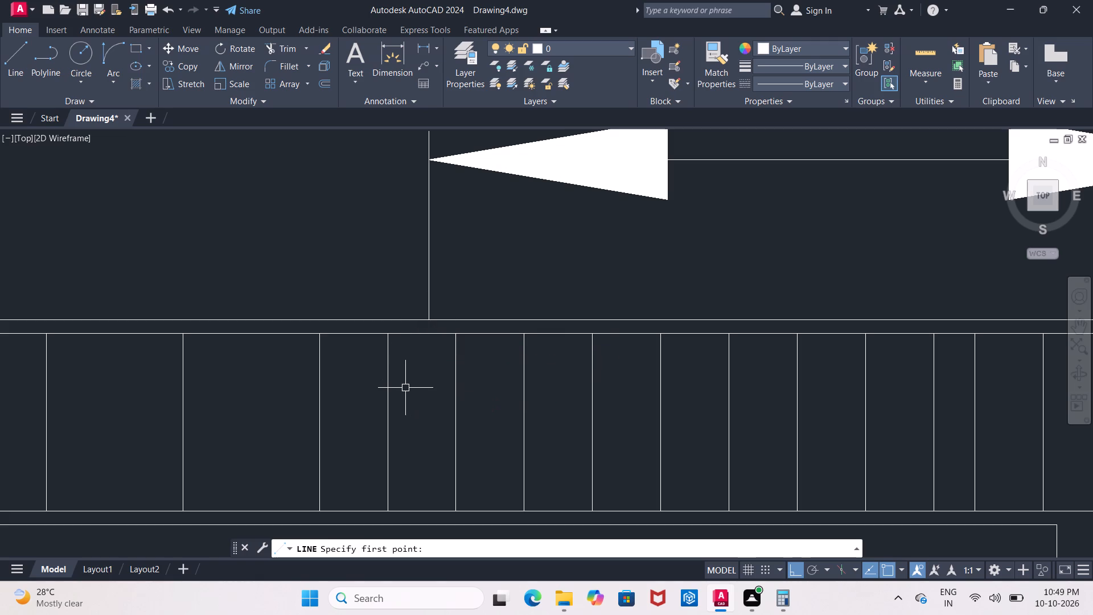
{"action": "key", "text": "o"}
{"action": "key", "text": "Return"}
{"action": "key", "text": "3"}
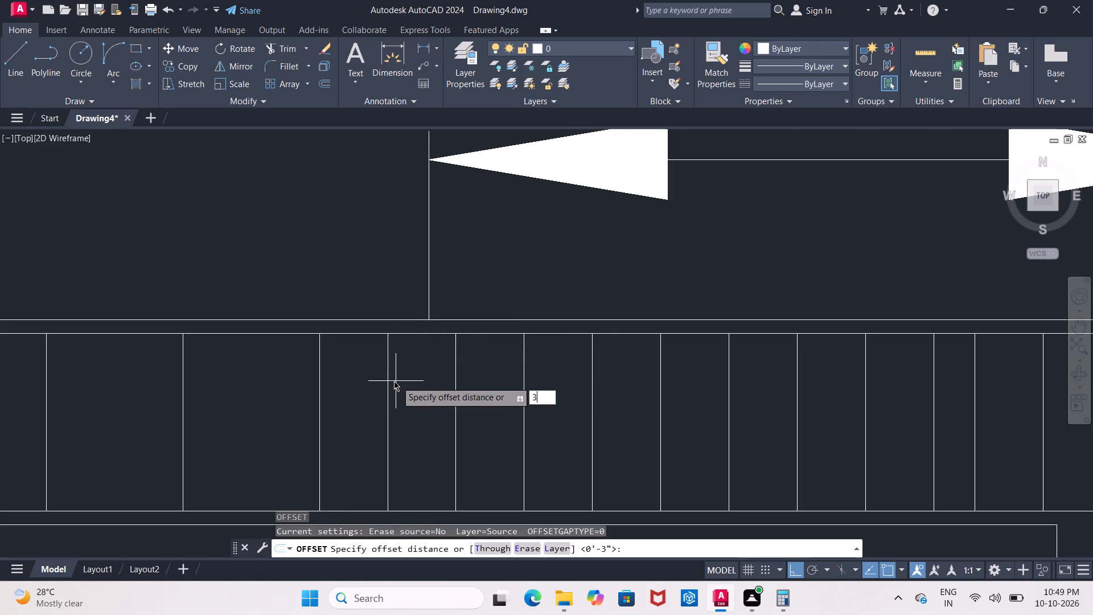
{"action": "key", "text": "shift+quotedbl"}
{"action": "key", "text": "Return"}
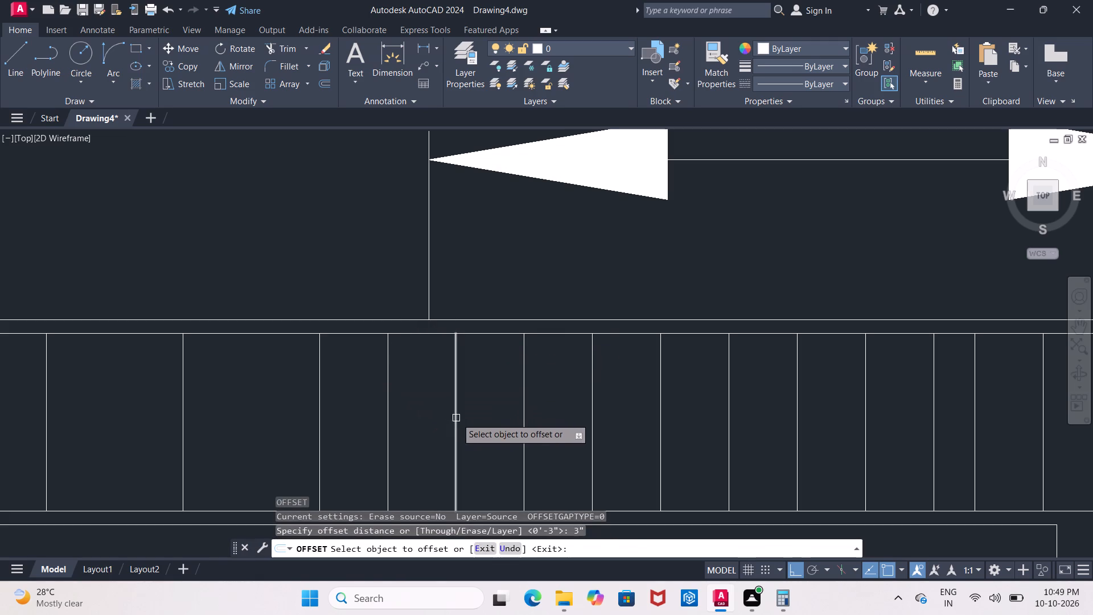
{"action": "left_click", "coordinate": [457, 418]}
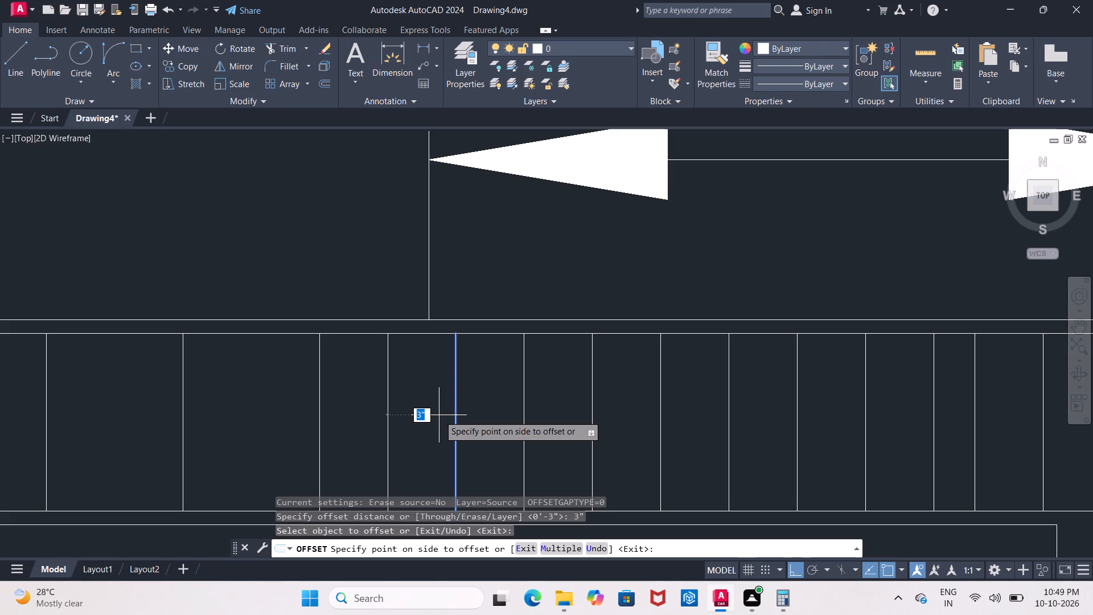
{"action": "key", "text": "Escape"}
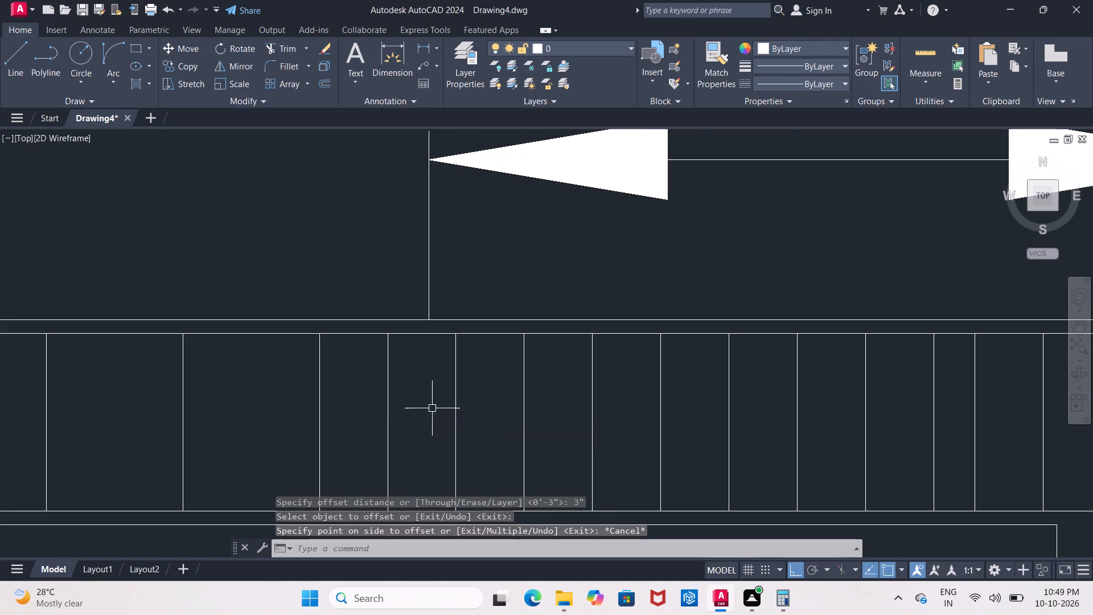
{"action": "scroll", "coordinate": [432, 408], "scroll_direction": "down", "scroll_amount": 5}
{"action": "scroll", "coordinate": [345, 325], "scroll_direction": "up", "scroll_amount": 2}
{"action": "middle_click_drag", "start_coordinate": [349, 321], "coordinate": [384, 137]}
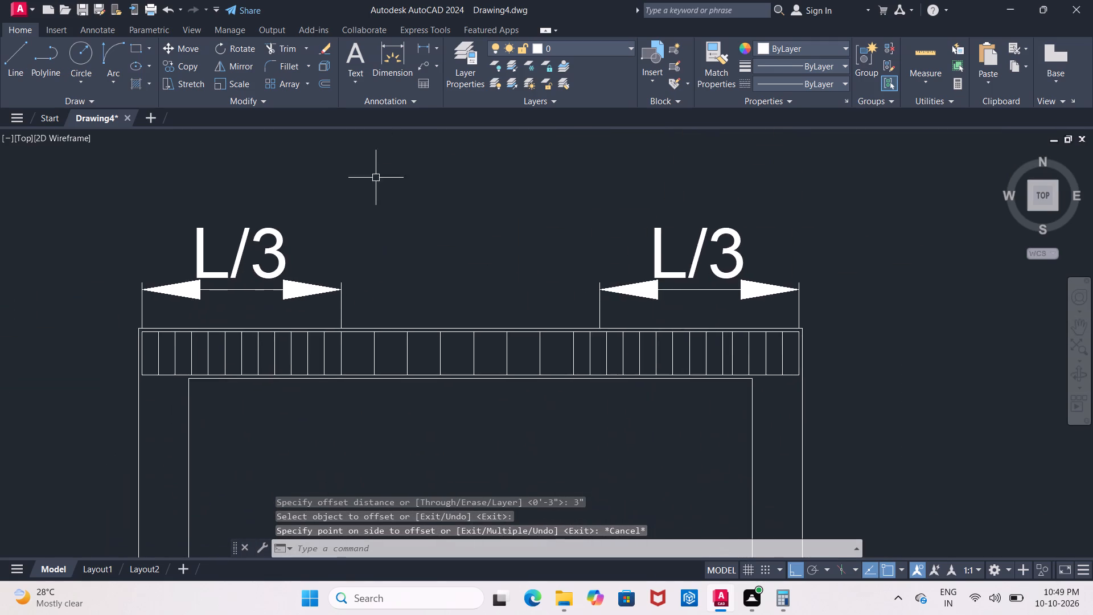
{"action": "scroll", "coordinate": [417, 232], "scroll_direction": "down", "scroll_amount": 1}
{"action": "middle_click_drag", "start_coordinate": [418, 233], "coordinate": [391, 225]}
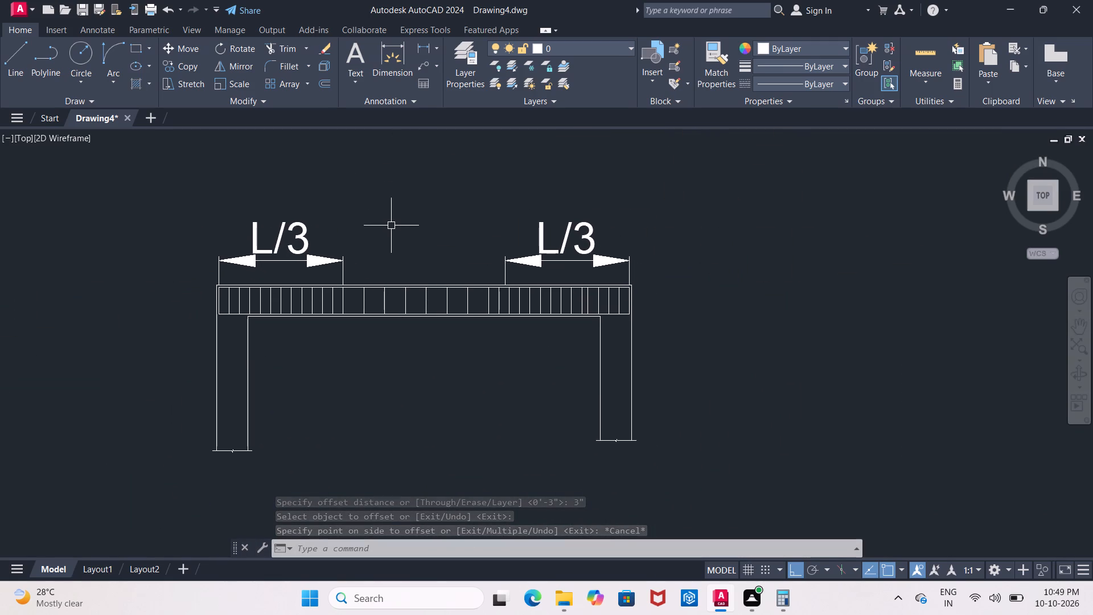
Place a linear dimension across the left leg's width, with the dimension line at the leg's broken base.
{"action": "middle_click_drag", "start_coordinate": [410, 244], "coordinate": [388, 219]}
{"action": "scroll", "coordinate": [384, 222], "scroll_direction": "up", "scroll_amount": 1}
{"action": "middle_click_drag", "start_coordinate": [384, 222], "coordinate": [350, 224]}
{"action": "middle_click_drag", "start_coordinate": [347, 232], "coordinate": [320, 231]}
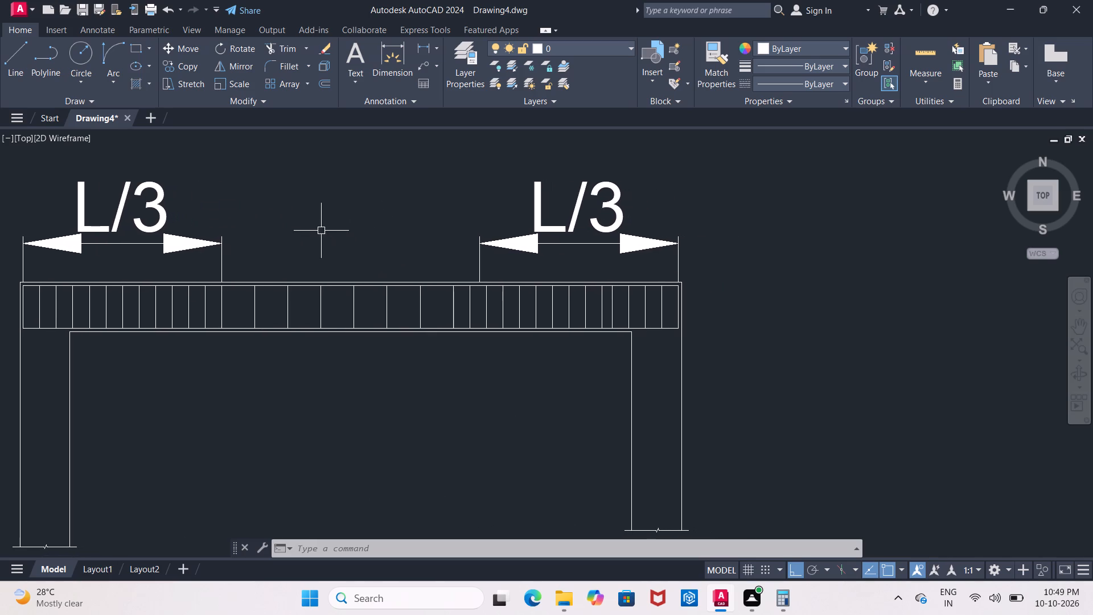
{"action": "scroll", "coordinate": [327, 231], "scroll_direction": "down", "scroll_amount": 1}
{"action": "middle_click_drag", "start_coordinate": [330, 231], "coordinate": [391, 194]}
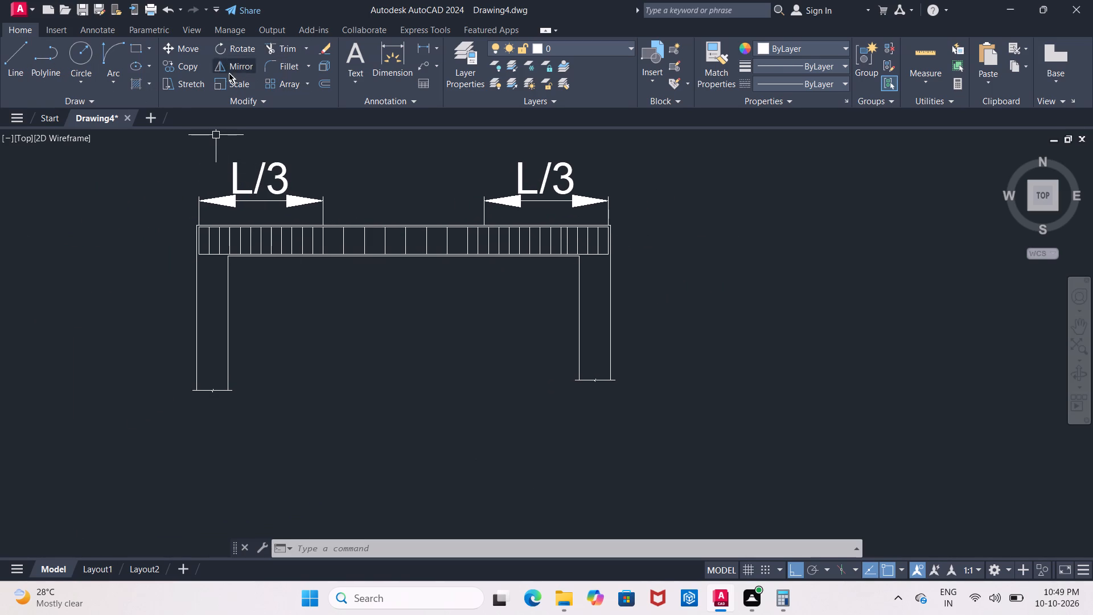
{"action": "left_click", "coordinate": [425, 44]}
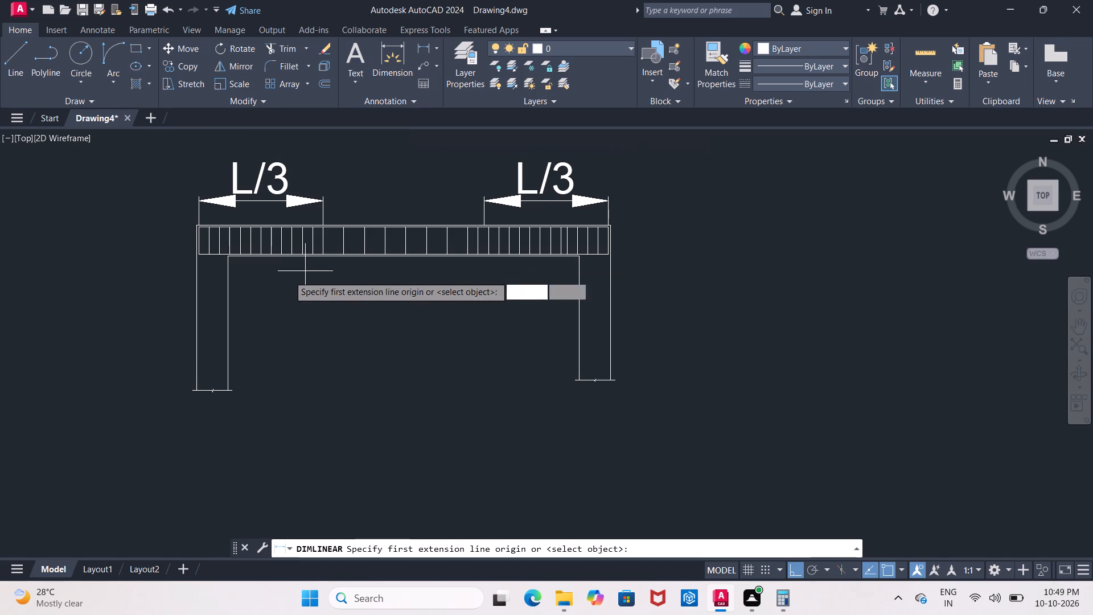
{"action": "scroll", "coordinate": [213, 349], "scroll_direction": "up", "scroll_amount": 2}
{"action": "middle_click_drag", "start_coordinate": [213, 349], "coordinate": [219, 261]}
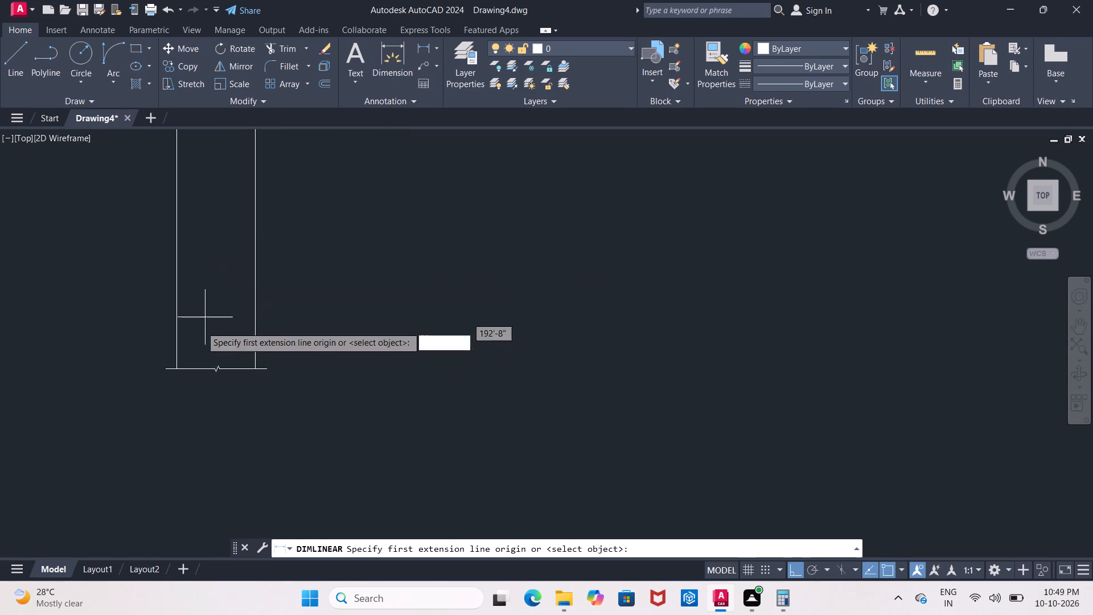
{"action": "left_click", "coordinate": [176, 367]}
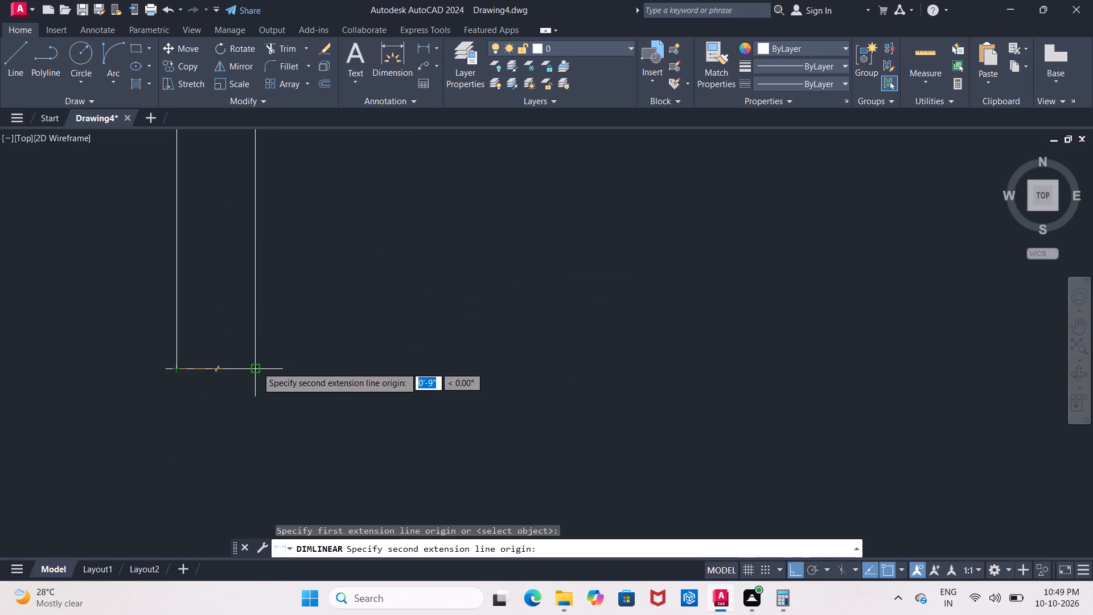
{"action": "left_click", "coordinate": [257, 367]}
{"action": "middle_click_drag", "start_coordinate": [261, 339], "coordinate": [272, 375]}
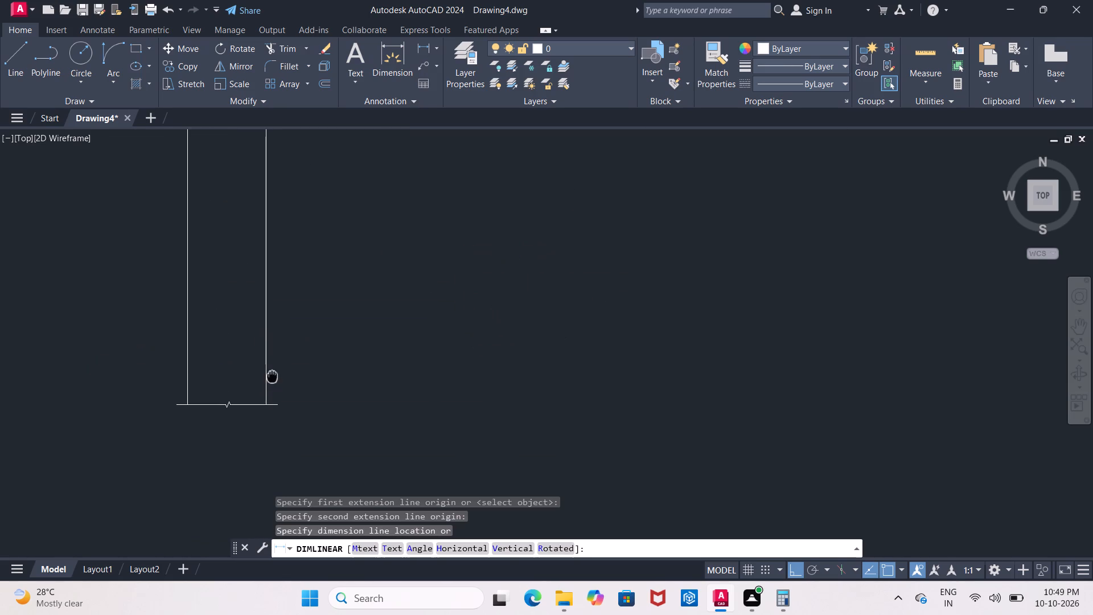
{"action": "scroll", "coordinate": [274, 370], "scroll_direction": "down", "scroll_amount": 2}
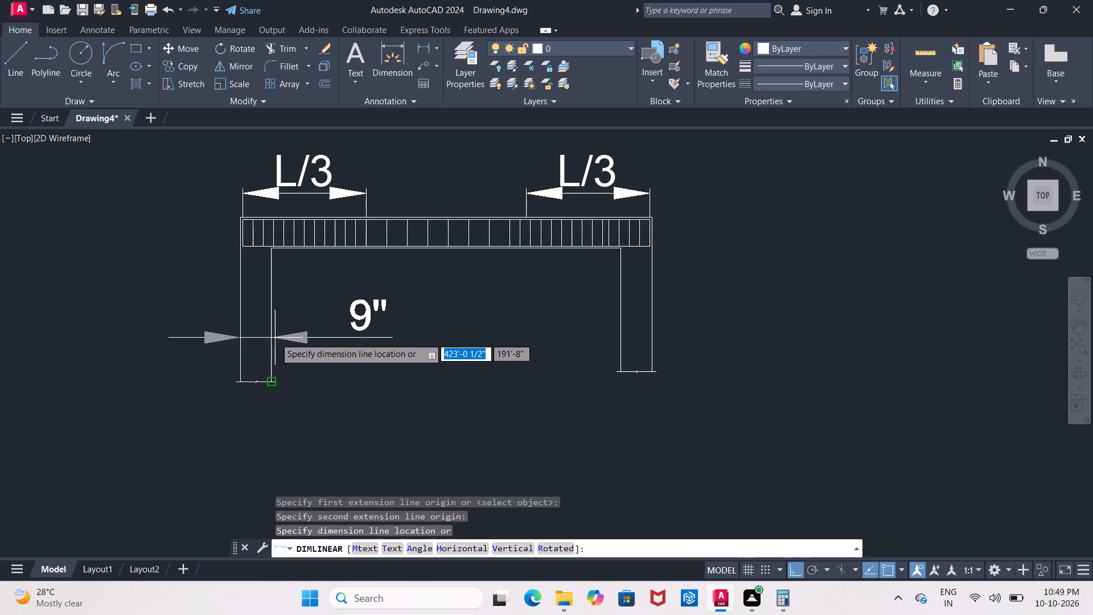
{"action": "left_click", "coordinate": [275, 338]}
{"action": "key", "text": "Escape"}
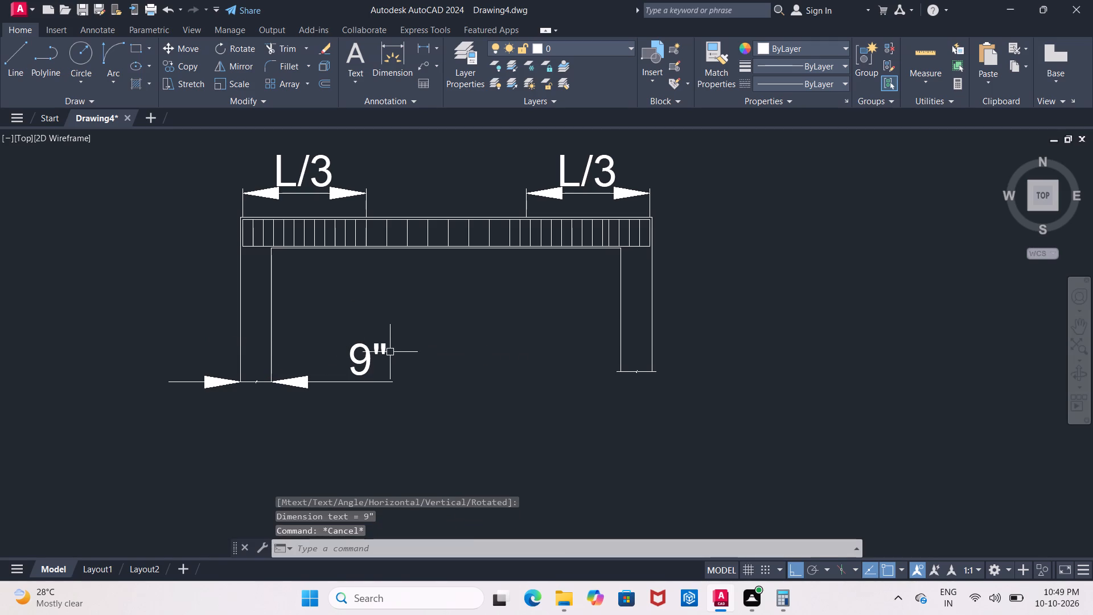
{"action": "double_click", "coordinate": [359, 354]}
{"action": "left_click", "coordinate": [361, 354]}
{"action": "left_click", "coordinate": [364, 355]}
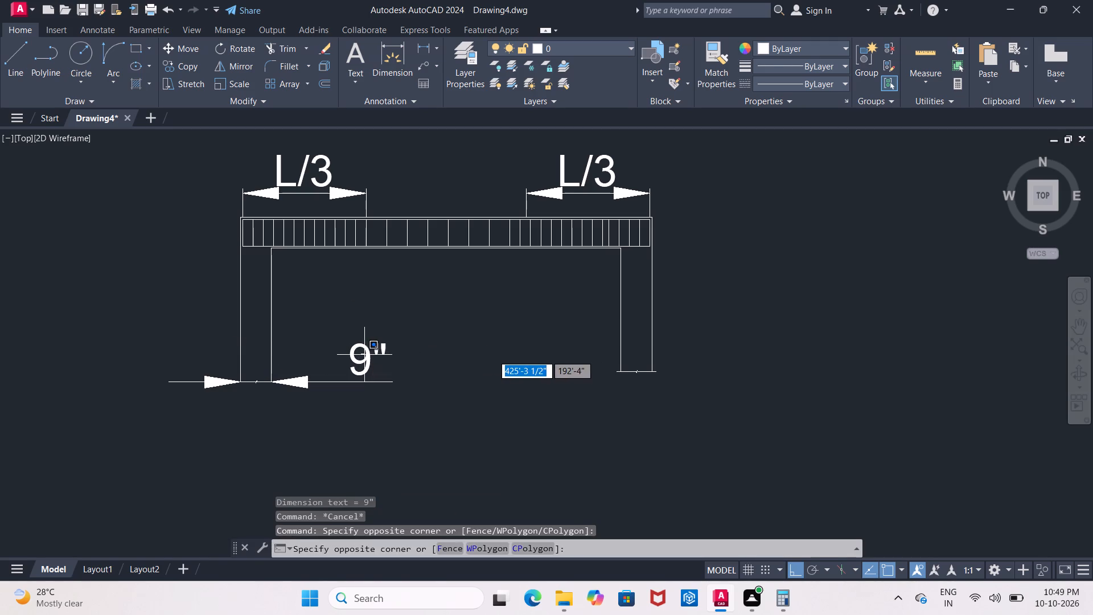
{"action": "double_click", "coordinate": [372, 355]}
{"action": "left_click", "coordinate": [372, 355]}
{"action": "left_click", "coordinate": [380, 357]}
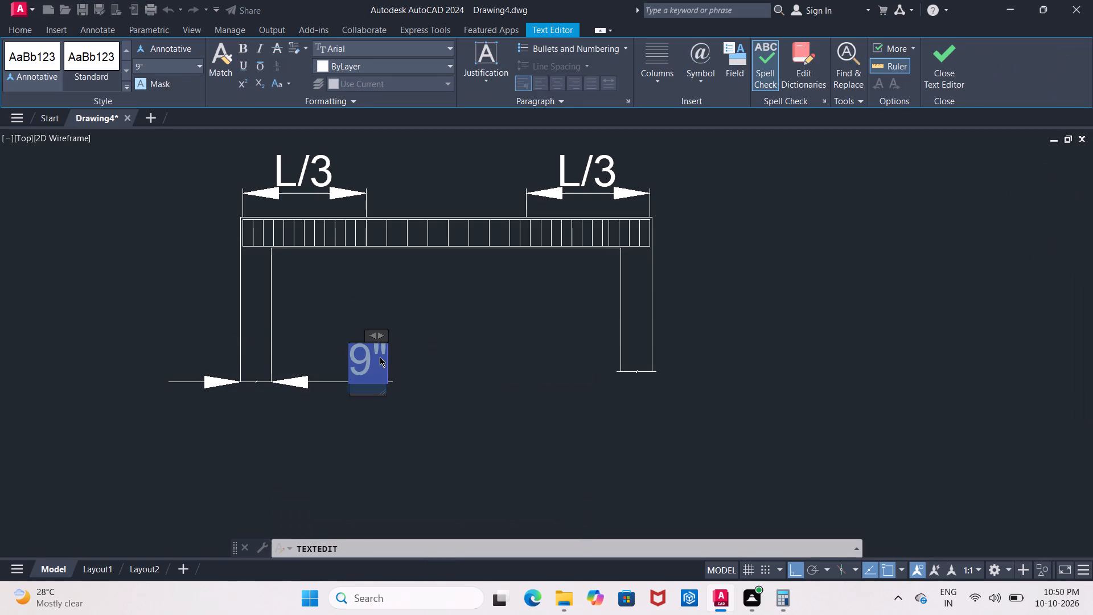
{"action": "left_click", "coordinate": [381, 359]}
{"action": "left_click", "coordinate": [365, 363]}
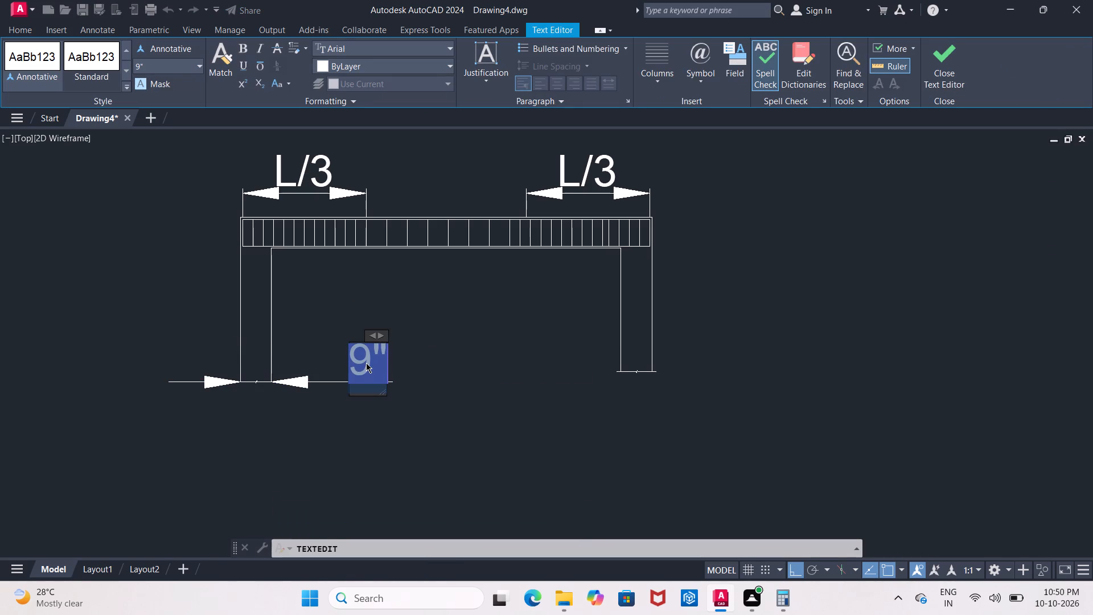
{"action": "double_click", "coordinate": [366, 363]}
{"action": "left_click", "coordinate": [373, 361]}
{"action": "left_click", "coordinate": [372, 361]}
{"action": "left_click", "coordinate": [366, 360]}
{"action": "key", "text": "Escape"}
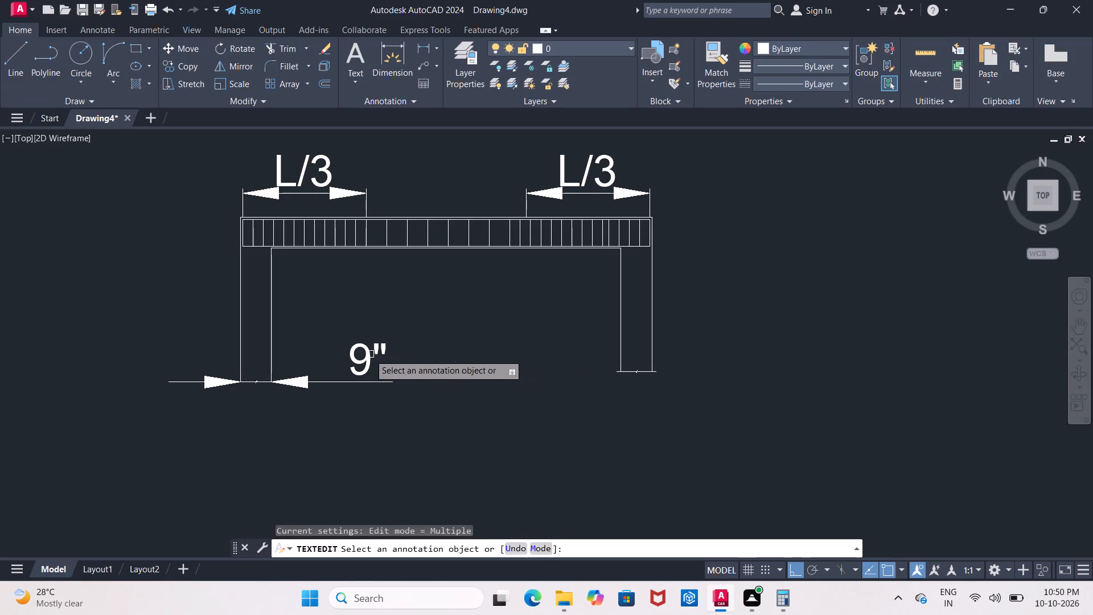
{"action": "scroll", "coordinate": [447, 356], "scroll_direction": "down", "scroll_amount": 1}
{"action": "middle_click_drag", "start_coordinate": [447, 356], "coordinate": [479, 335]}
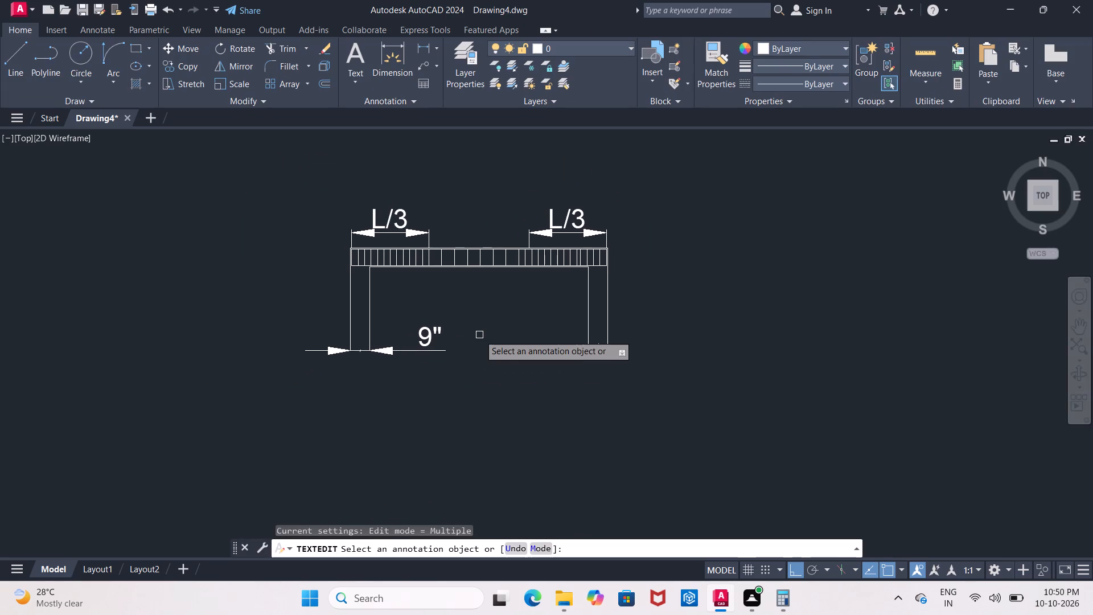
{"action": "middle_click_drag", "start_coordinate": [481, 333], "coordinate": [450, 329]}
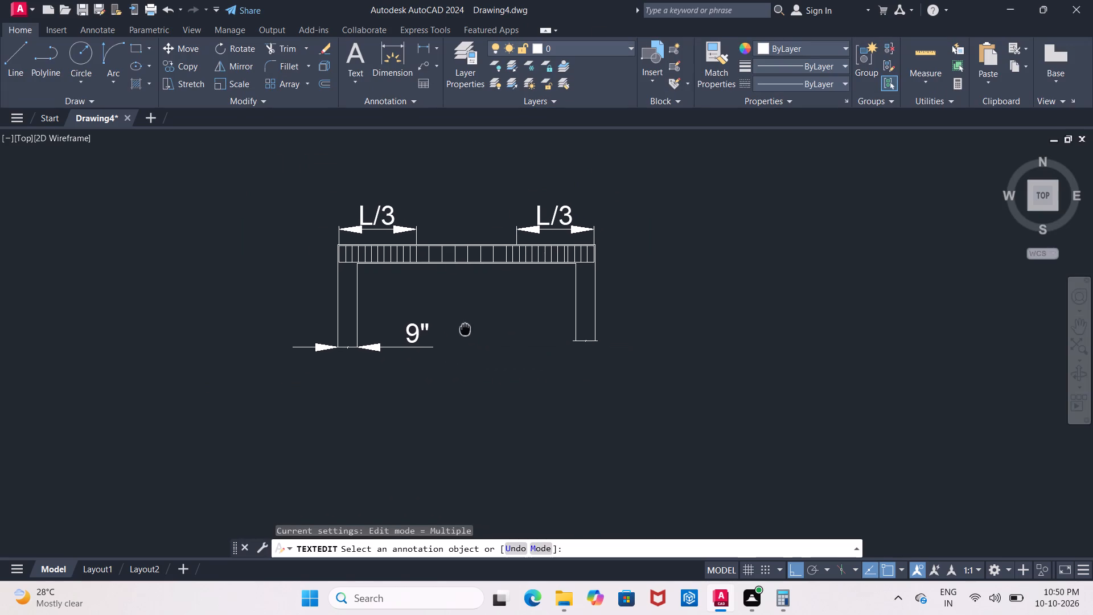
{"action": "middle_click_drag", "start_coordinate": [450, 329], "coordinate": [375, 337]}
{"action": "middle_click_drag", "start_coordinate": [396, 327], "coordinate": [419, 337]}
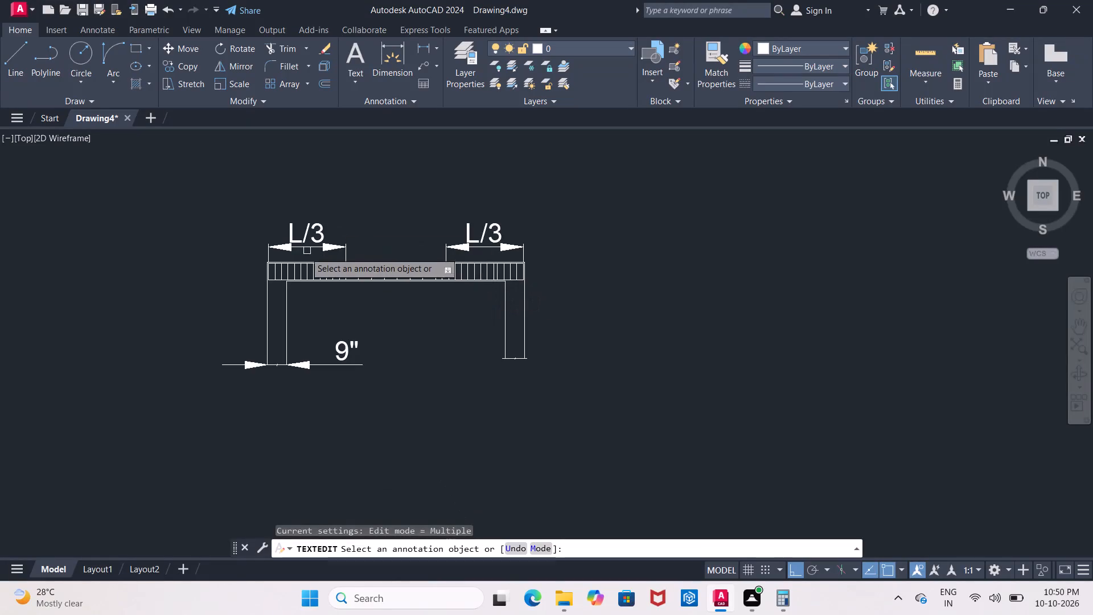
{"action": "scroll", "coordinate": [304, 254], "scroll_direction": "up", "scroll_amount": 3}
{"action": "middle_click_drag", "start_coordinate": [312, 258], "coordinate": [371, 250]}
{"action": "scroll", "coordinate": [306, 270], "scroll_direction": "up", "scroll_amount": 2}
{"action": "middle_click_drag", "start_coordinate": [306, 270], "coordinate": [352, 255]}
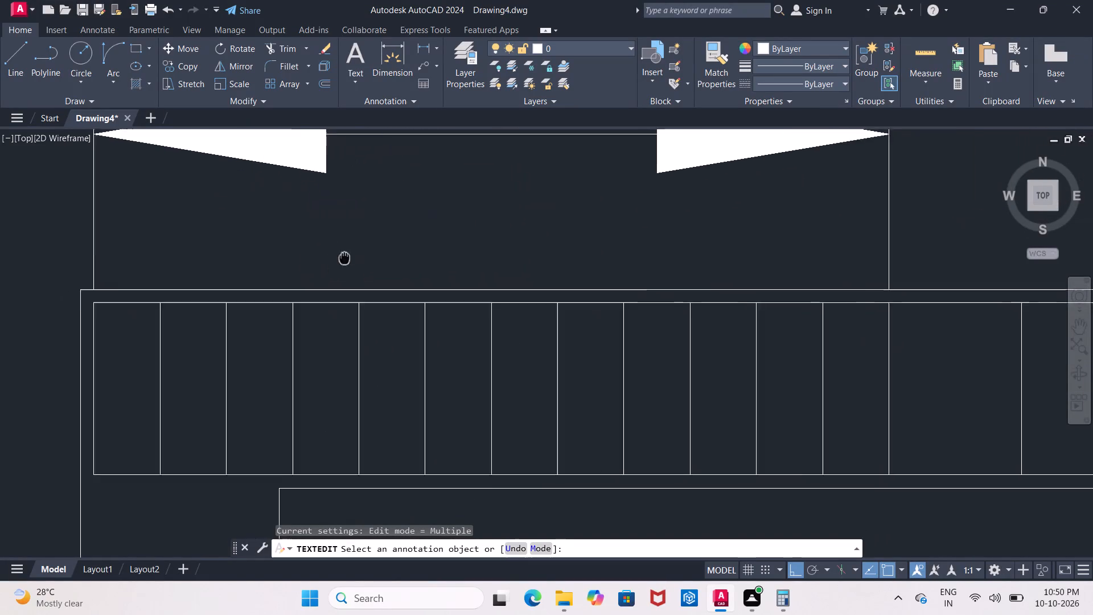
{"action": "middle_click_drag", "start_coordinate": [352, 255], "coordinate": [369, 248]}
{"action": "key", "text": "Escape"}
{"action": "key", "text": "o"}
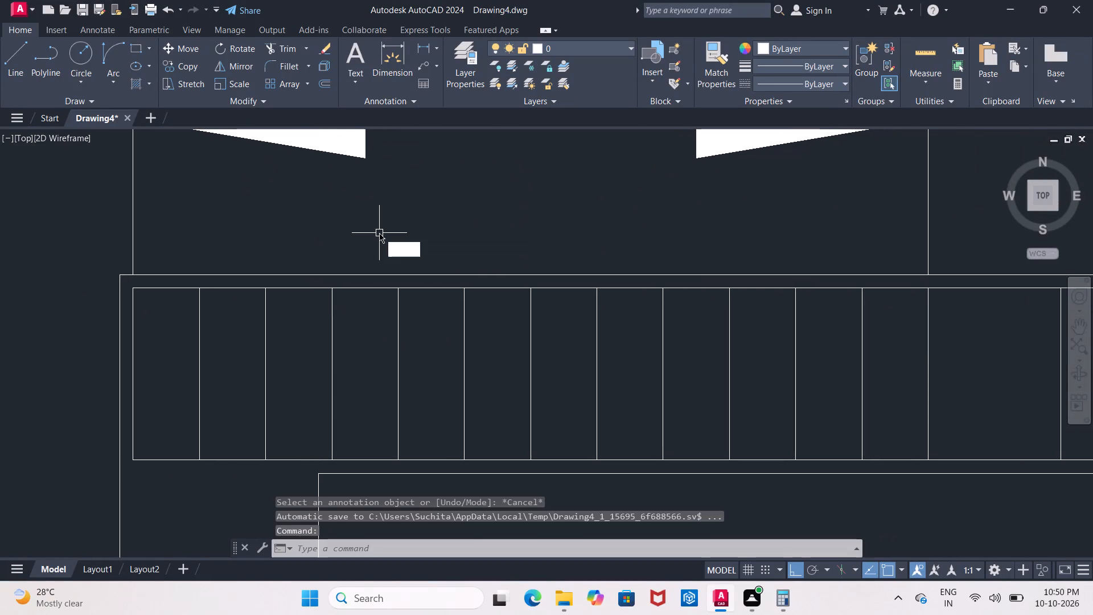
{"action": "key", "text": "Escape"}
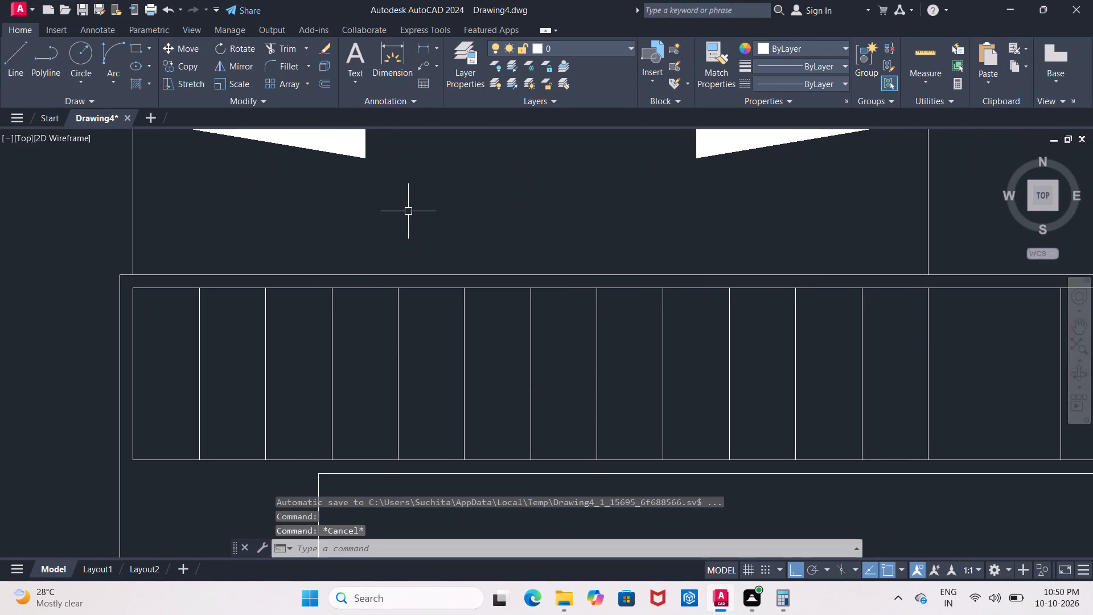
Trim away the vertical end lines of the band's inner outline at its left and right ends.
{"action": "key", "text": "y"}
{"action": "key", "text": "BackSpace"}
{"action": "type", "text": "TR"}
{"action": "key", "text": "Return"}
{"action": "key", "text": "Return"}
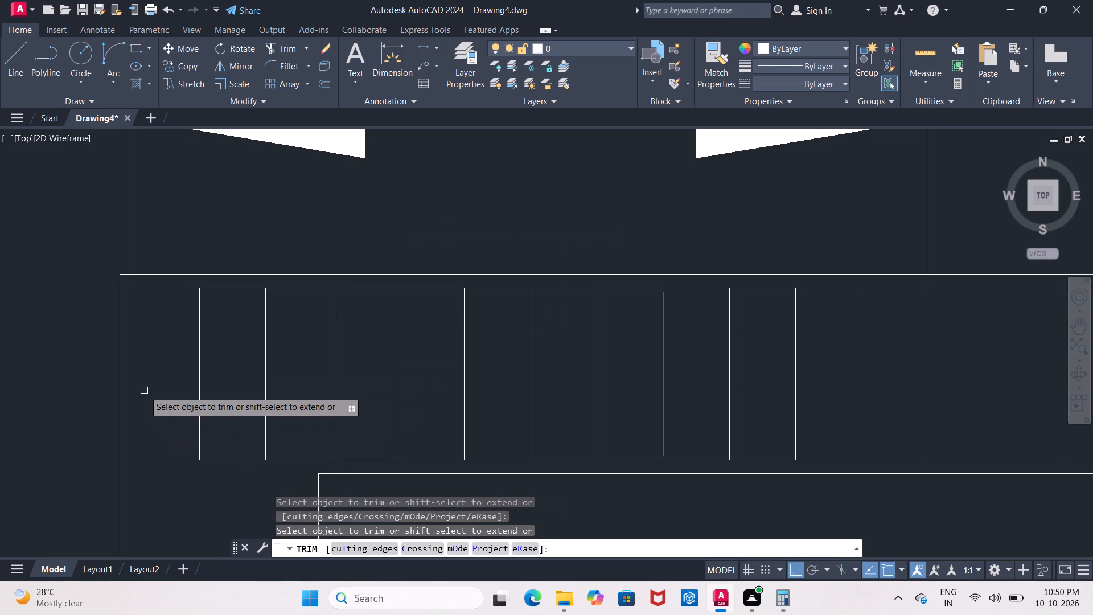
{"action": "left_click", "coordinate": [135, 392]}
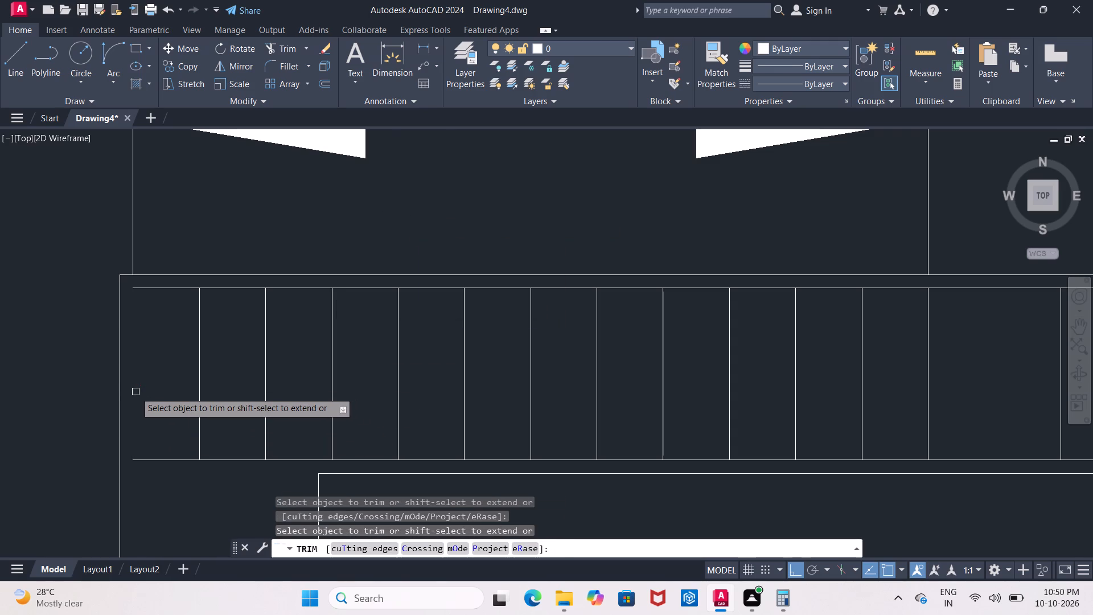
{"action": "scroll", "coordinate": [148, 387], "scroll_direction": "down", "scroll_amount": 2}
{"action": "middle_click_drag", "start_coordinate": [148, 387], "coordinate": [65, 371]}
{"action": "middle_click_drag", "start_coordinate": [453, 357], "coordinate": [48, 330]}
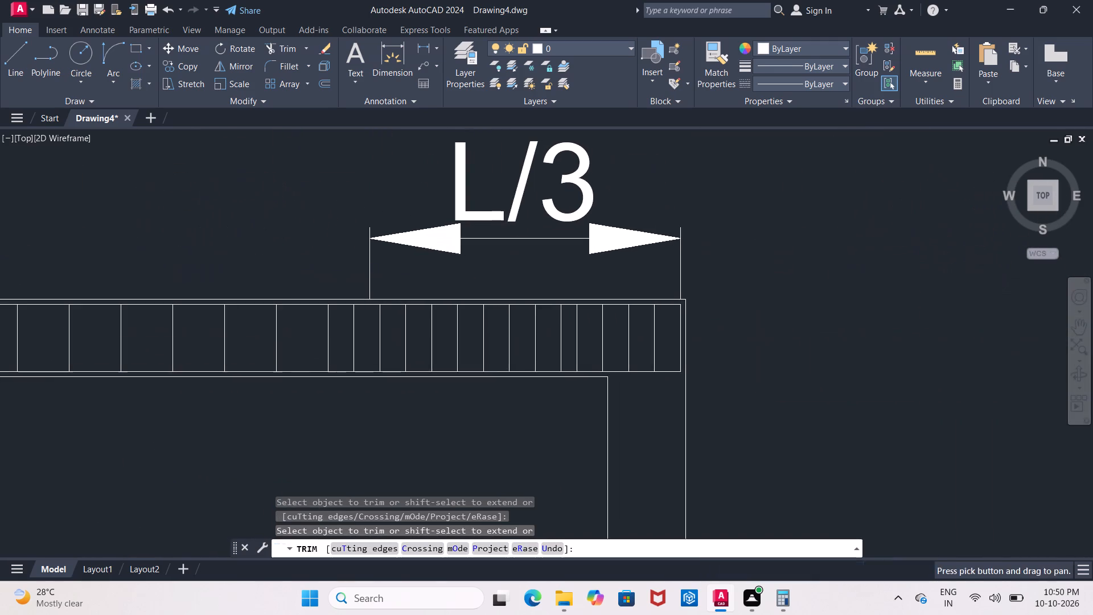
{"action": "middle_click_drag", "start_coordinate": [668, 322], "coordinate": [608, 322]}
{"action": "scroll", "coordinate": [614, 327], "scroll_direction": "up", "scroll_amount": 2}
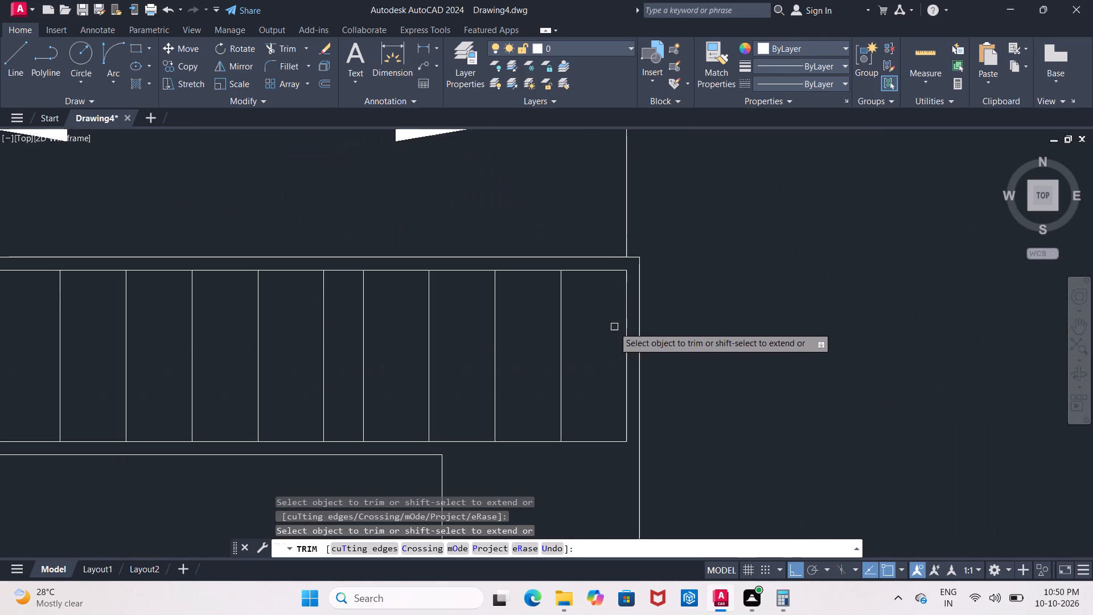
{"action": "left_click", "coordinate": [624, 337]}
Examine the trimmed band from end to end, including its dividers and both L/3 zones.
{"action": "scroll", "coordinate": [604, 342], "scroll_direction": "down", "scroll_amount": 2}
{"action": "middle_click_drag", "start_coordinate": [605, 342], "coordinate": [738, 318]}
{"action": "scroll", "coordinate": [738, 318], "scroll_direction": "down", "scroll_amount": 1}
{"action": "scroll", "coordinate": [129, 294], "scroll_direction": "up", "scroll_amount": 2}
{"action": "middle_click_drag", "start_coordinate": [141, 293], "coordinate": [166, 280]}
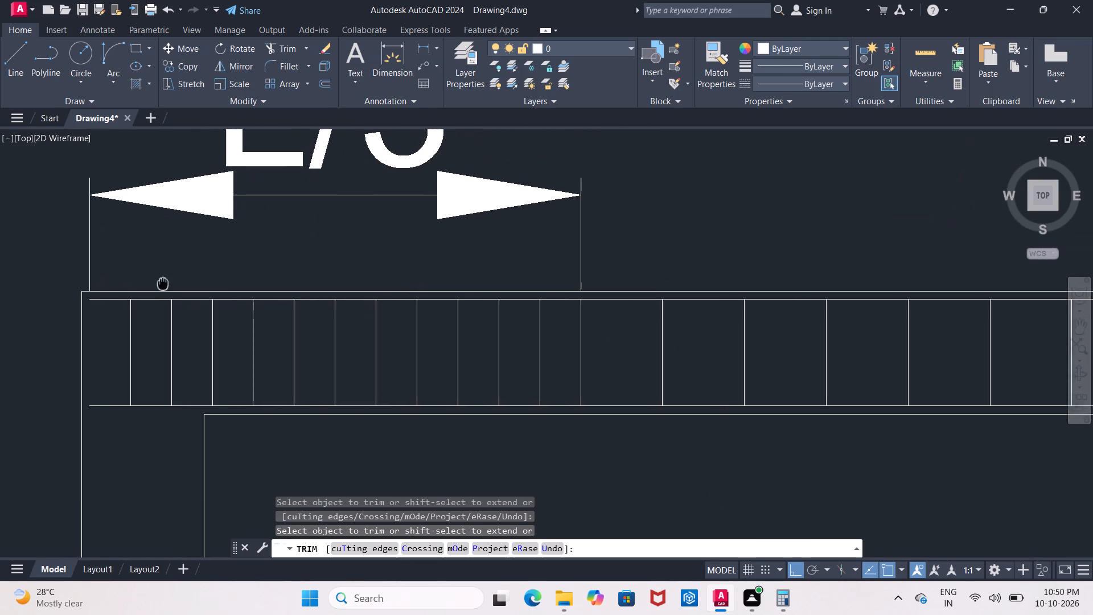
{"action": "middle_click_drag", "start_coordinate": [166, 280], "coordinate": [179, 265]}
{"action": "middle_click_drag", "start_coordinate": [264, 247], "coordinate": [265, 269]}
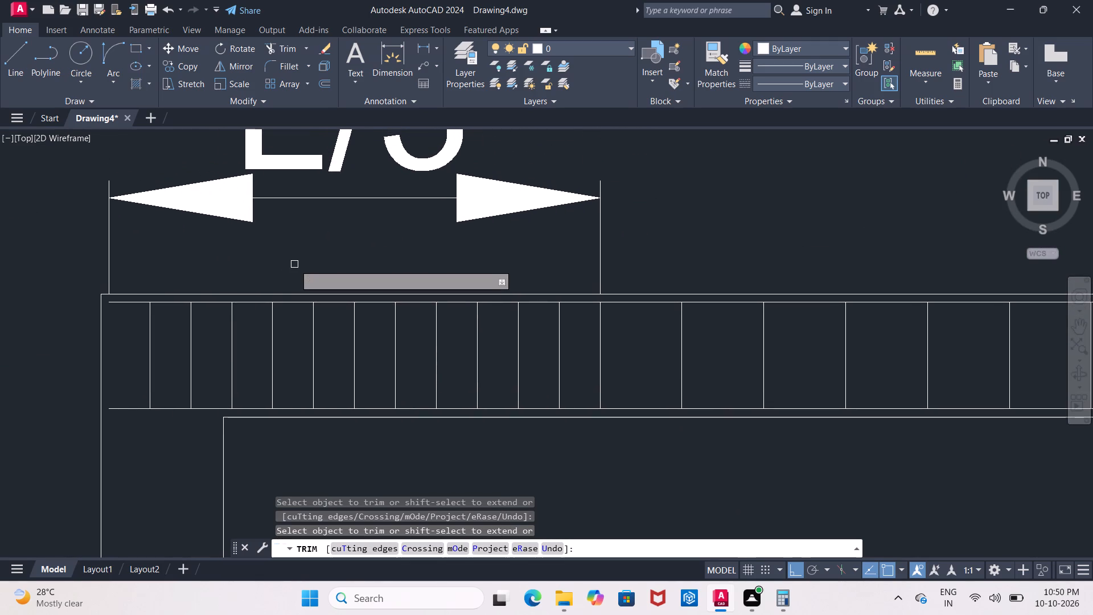
{"action": "middle_click_drag", "start_coordinate": [294, 264], "coordinate": [184, 242]}
{"action": "scroll", "coordinate": [219, 254], "scroll_direction": "down", "scroll_amount": 2}
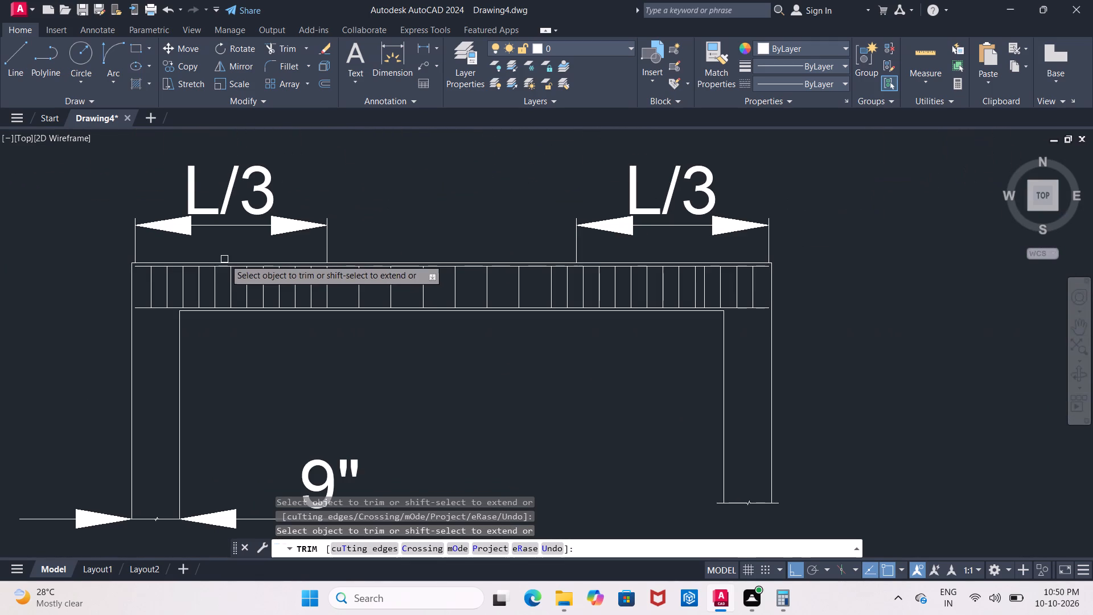
{"action": "scroll", "coordinate": [239, 253], "scroll_direction": "up", "scroll_amount": 1}
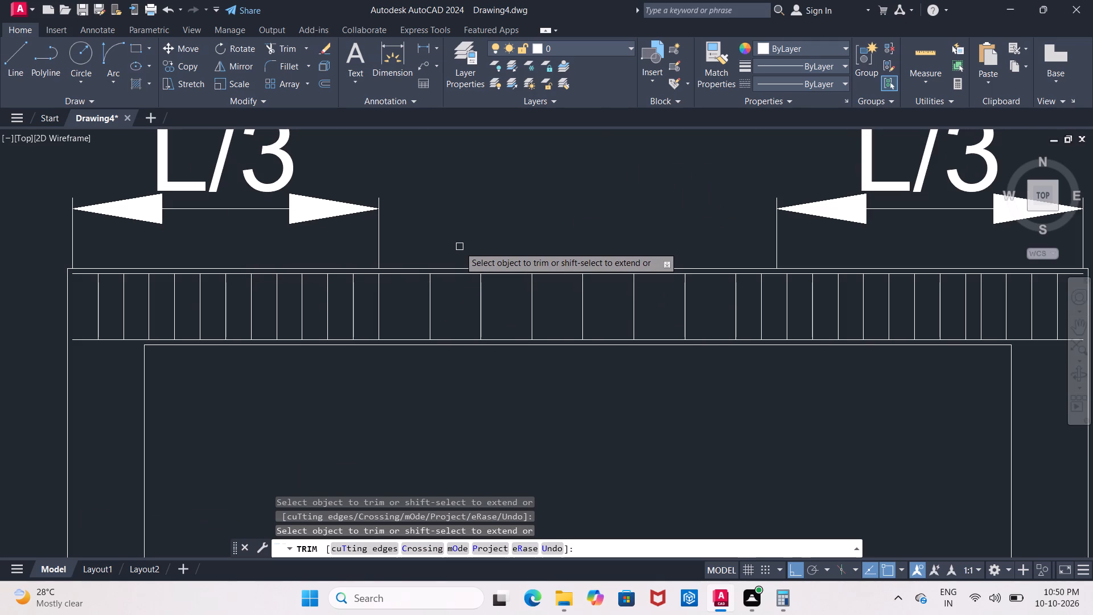
{"action": "middle_click_drag", "start_coordinate": [459, 247], "coordinate": [416, 249]}
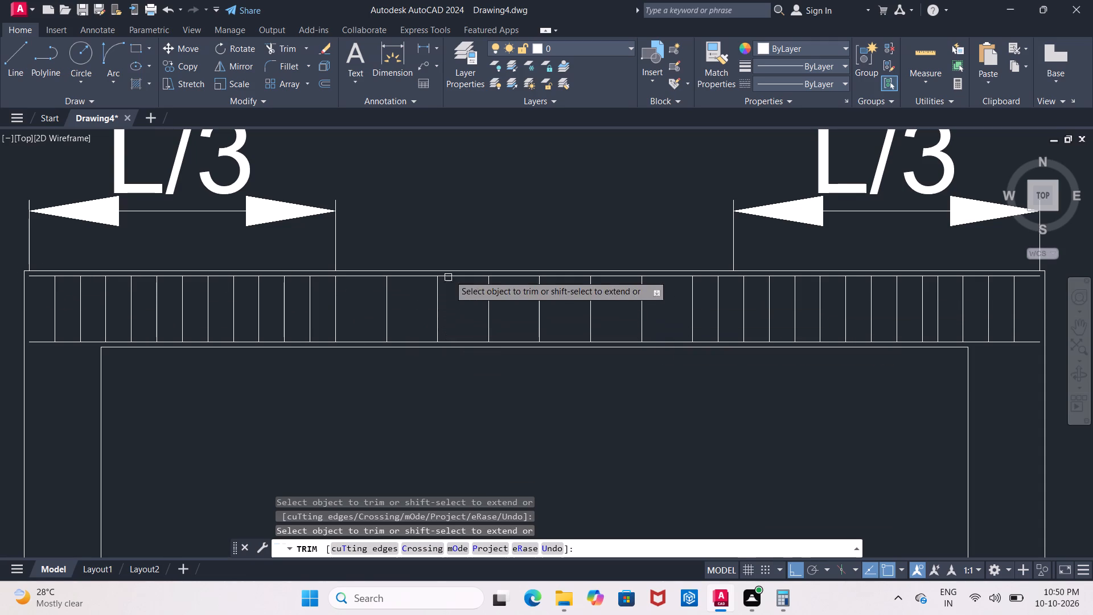
{"action": "middle_click_drag", "start_coordinate": [447, 253], "coordinate": [531, 228]}
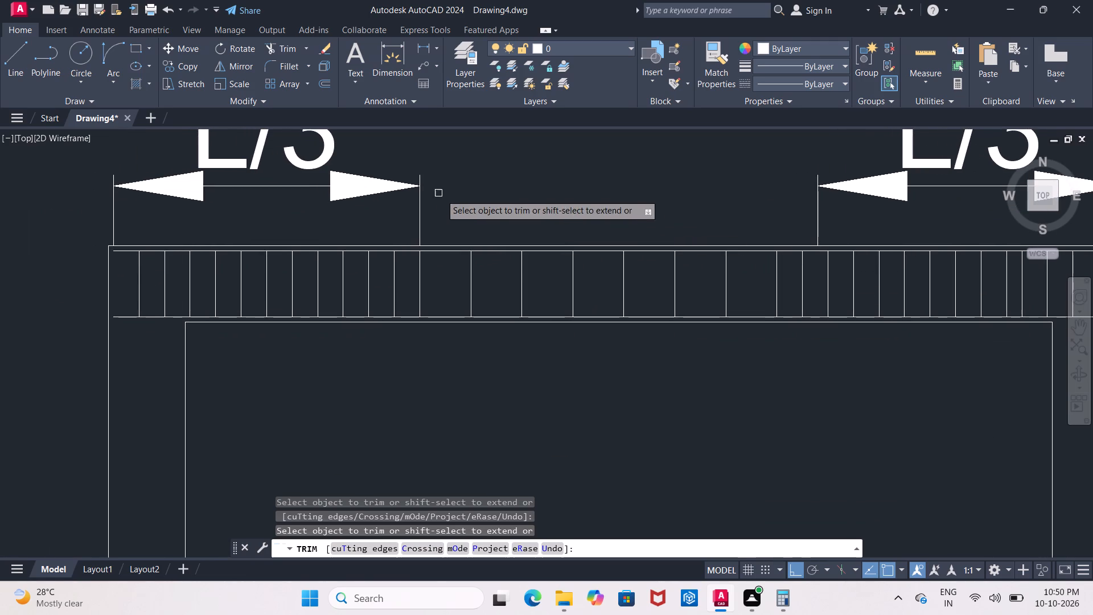
{"action": "middle_click_drag", "start_coordinate": [469, 205], "coordinate": [473, 227]}
{"action": "key", "text": "Escape"}
{"action": "scroll", "coordinate": [480, 229], "scroll_direction": "up", "scroll_amount": 1}
{"action": "middle_click_drag", "start_coordinate": [480, 229], "coordinate": [510, 178]}
{"action": "scroll", "coordinate": [514, 189], "scroll_direction": "down", "scroll_amount": 1}
{"action": "middle_click_drag", "start_coordinate": [517, 194], "coordinate": [502, 207]}
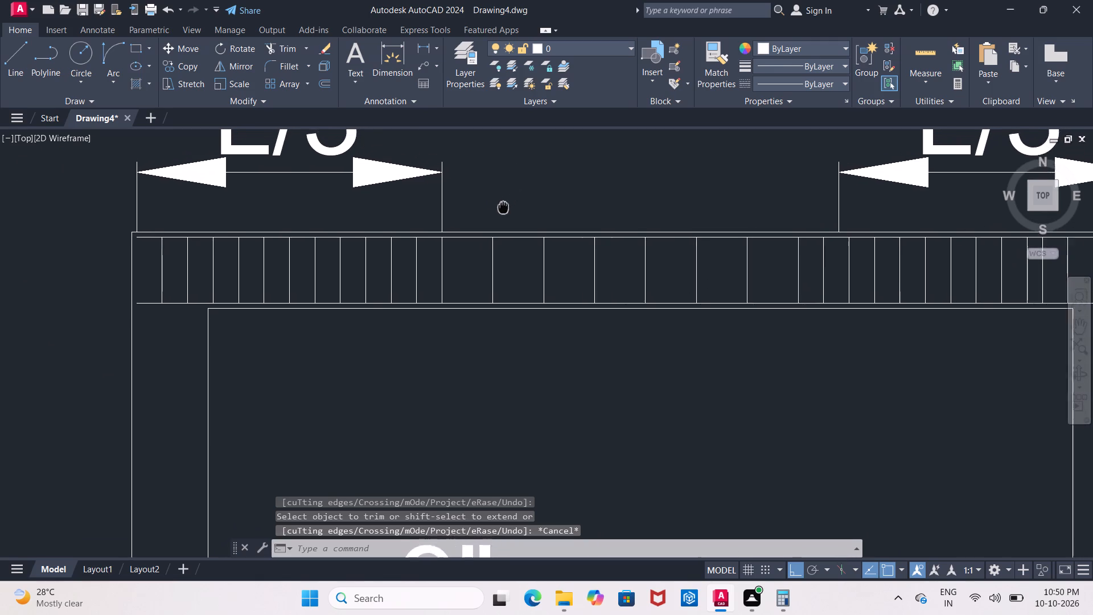
{"action": "middle_click_drag", "start_coordinate": [502, 207], "coordinate": [499, 212]}
{"action": "middle_click_drag", "start_coordinate": [499, 212], "coordinate": [486, 220]}
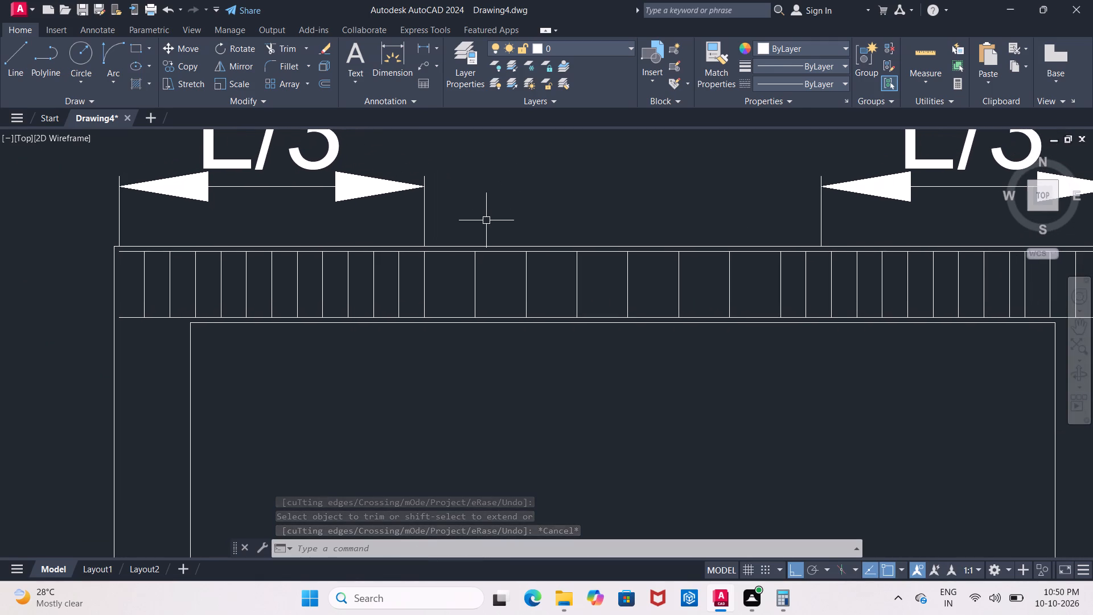
{"action": "middle_click_drag", "start_coordinate": [486, 220], "coordinate": [467, 224]}
{"action": "middle_click_drag", "start_coordinate": [487, 224], "coordinate": [463, 228]}
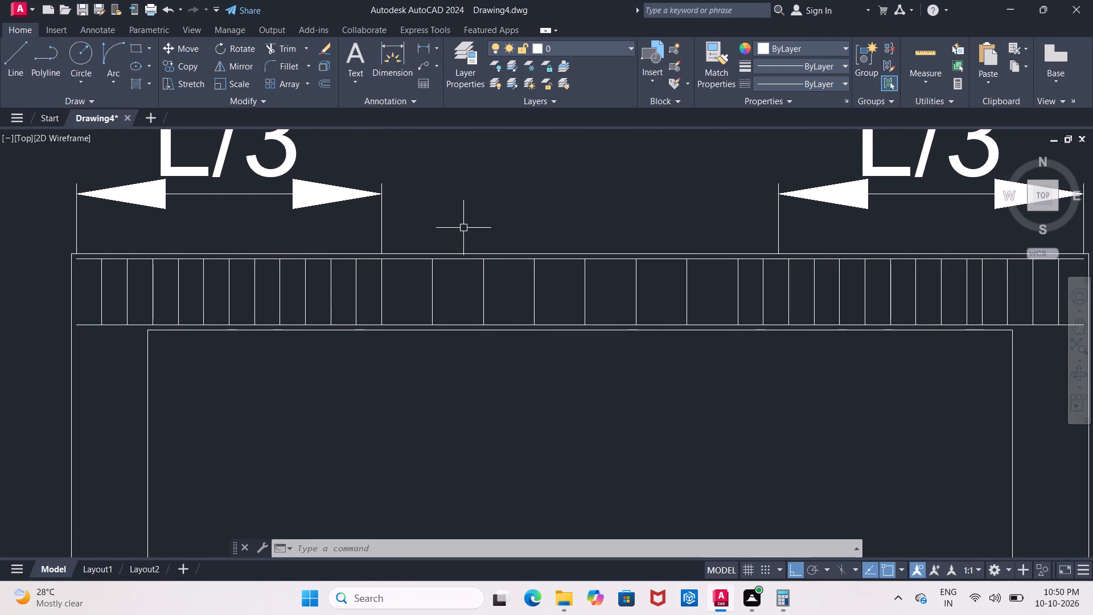
{"action": "middle_click_drag", "start_coordinate": [467, 229], "coordinate": [438, 219]}
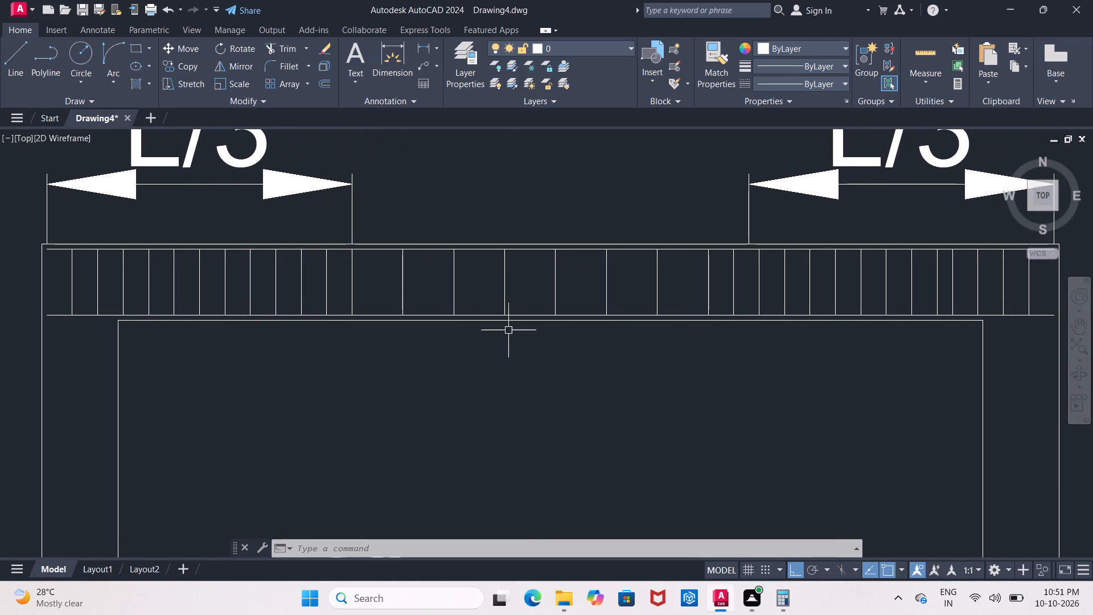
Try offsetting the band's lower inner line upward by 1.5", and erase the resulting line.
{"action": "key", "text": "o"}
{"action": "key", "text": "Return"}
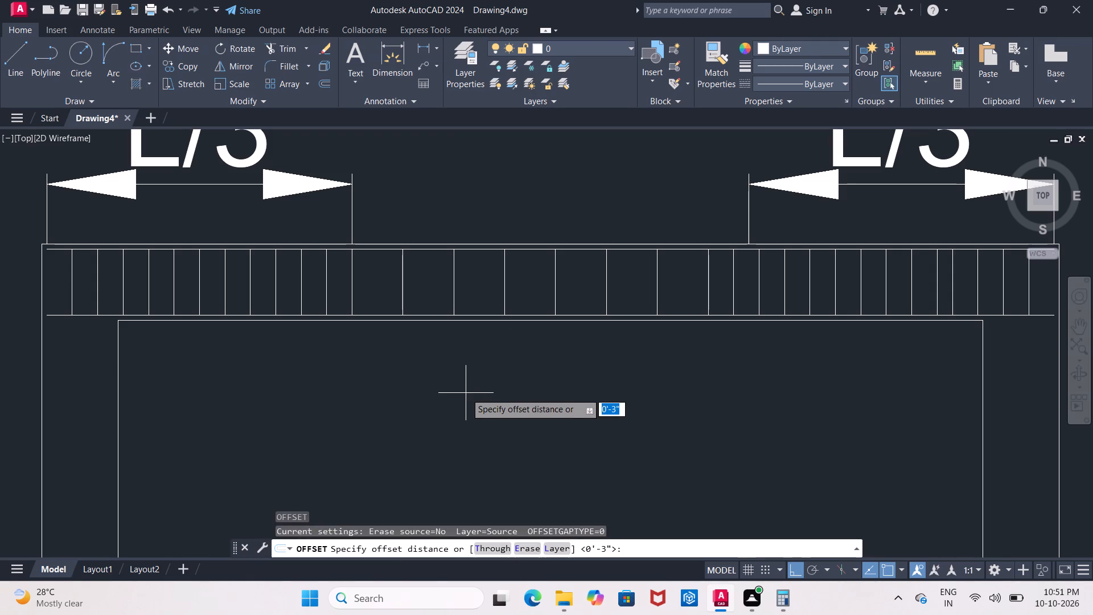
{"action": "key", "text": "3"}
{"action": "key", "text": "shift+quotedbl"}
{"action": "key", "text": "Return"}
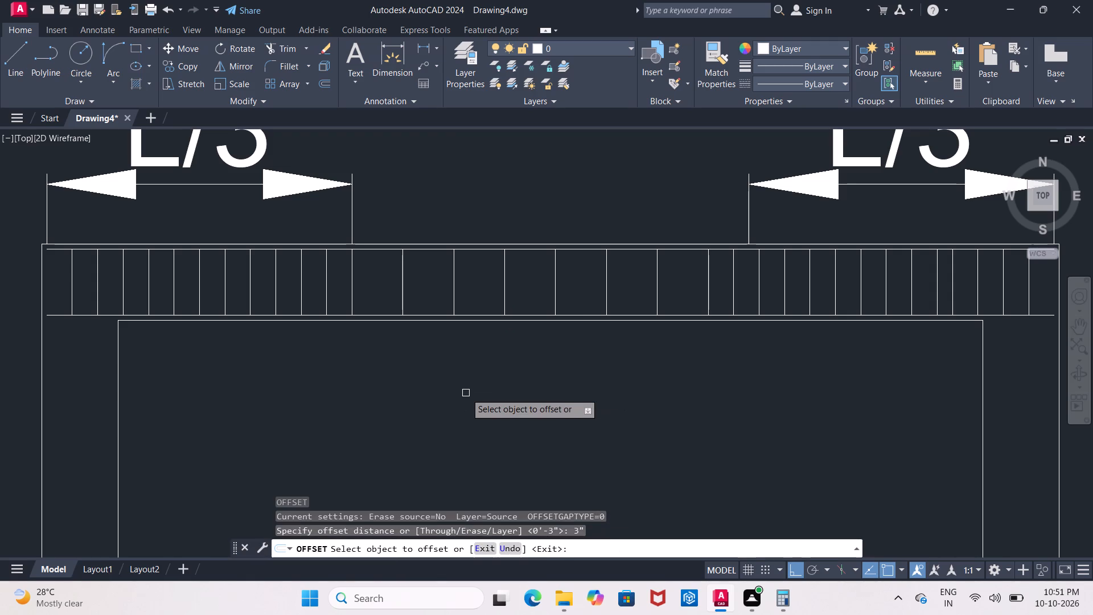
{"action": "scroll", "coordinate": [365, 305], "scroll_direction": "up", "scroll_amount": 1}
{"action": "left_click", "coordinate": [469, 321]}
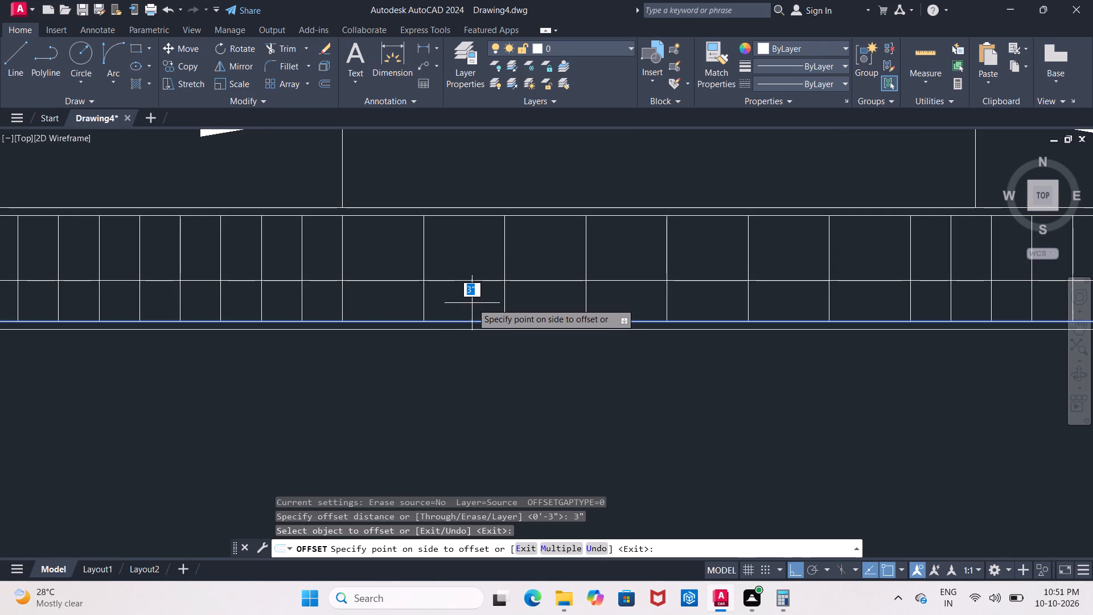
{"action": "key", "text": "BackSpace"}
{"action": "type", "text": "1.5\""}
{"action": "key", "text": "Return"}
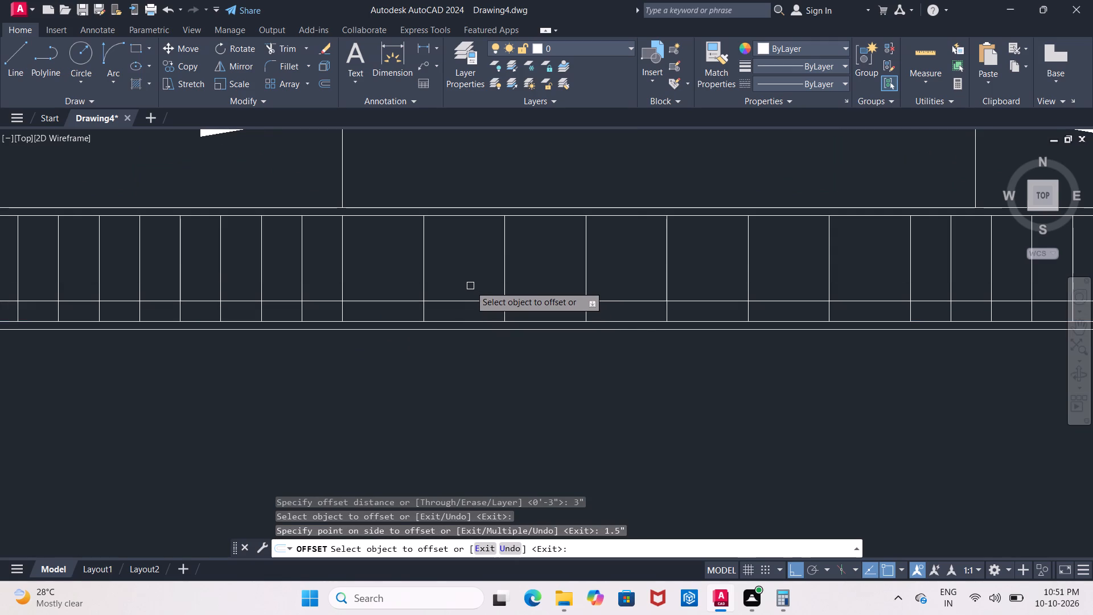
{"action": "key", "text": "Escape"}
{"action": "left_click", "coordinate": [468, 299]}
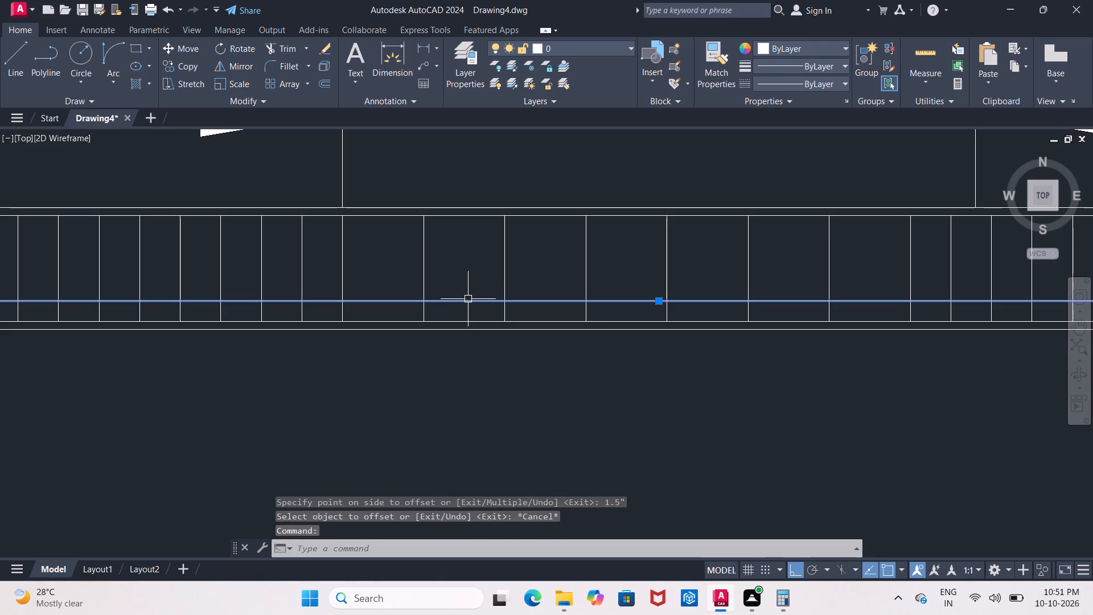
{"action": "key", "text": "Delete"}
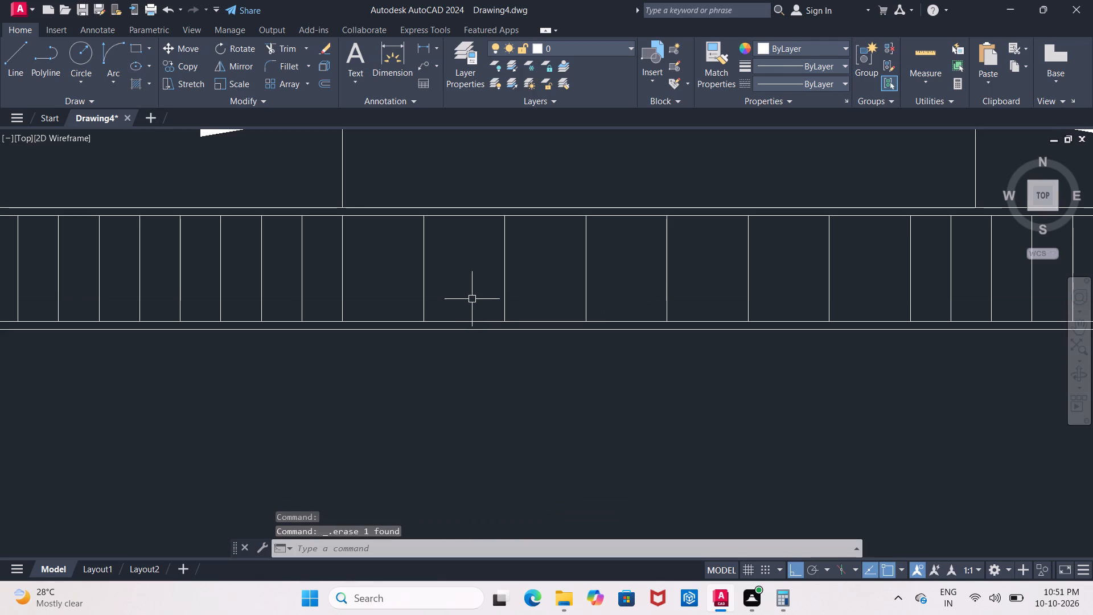
Offset the band's lower inner line upward and its upper inner line downward, each by 0.5".
{"action": "key", "text": "o"}
{"action": "key", "text": "Return"}
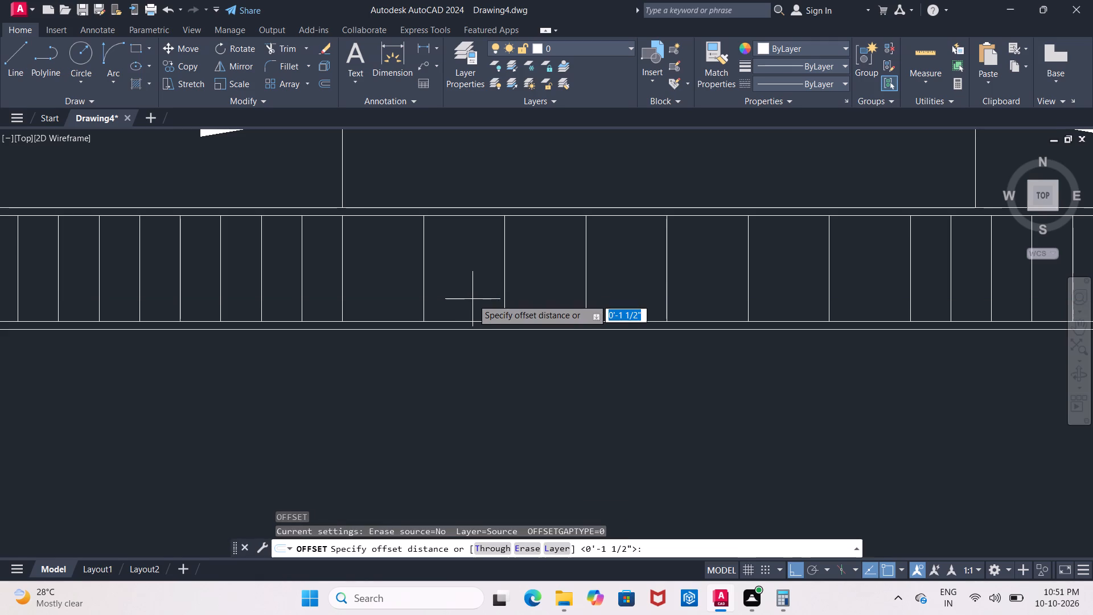
{"action": "type", "text": "0.5\""}
{"action": "key", "text": "Return"}
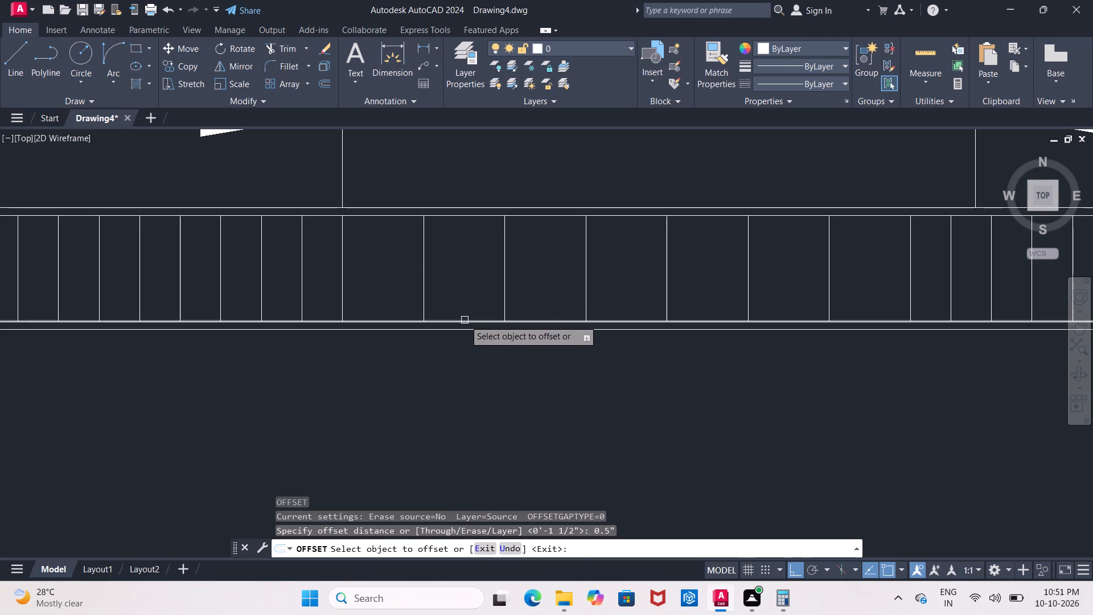
{"action": "left_click", "coordinate": [464, 320]}
{"action": "left_click", "coordinate": [461, 300]}
{"action": "middle_click_drag", "start_coordinate": [461, 300], "coordinate": [468, 299]}
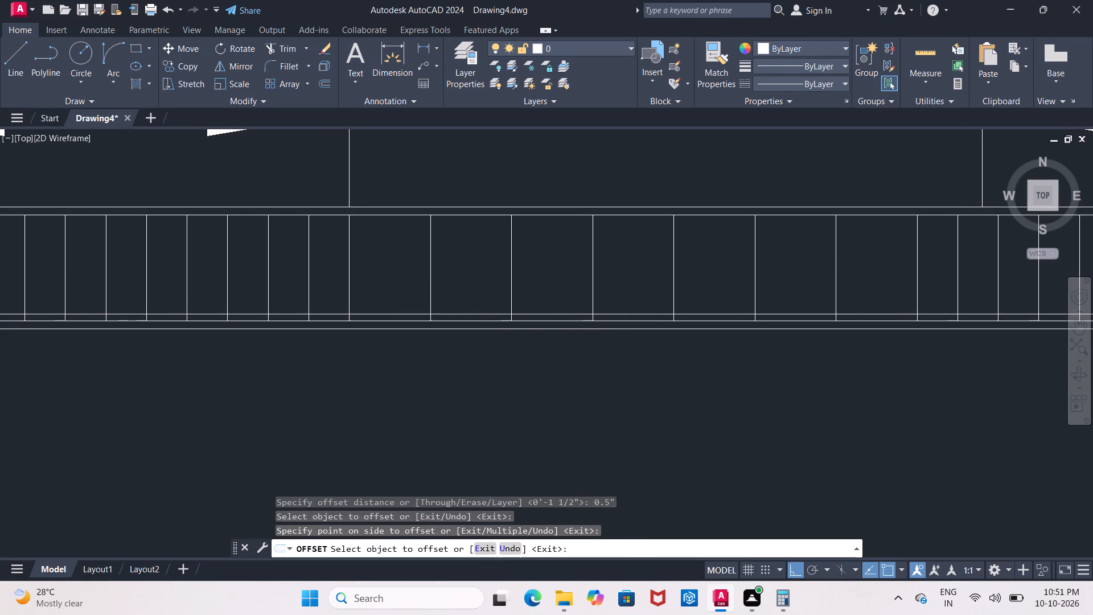
{"action": "middle_click", "coordinate": [472, 292]}
{"action": "scroll", "coordinate": [472, 292], "scroll_direction": "down", "scroll_amount": 2}
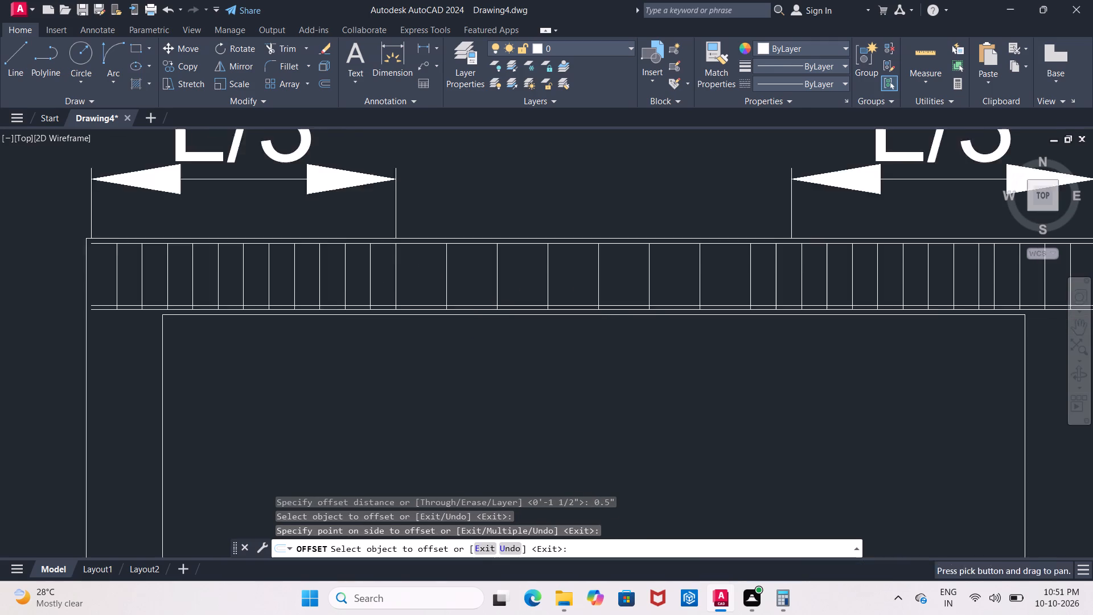
{"action": "scroll", "coordinate": [478, 291], "scroll_direction": "up", "scroll_amount": 1}
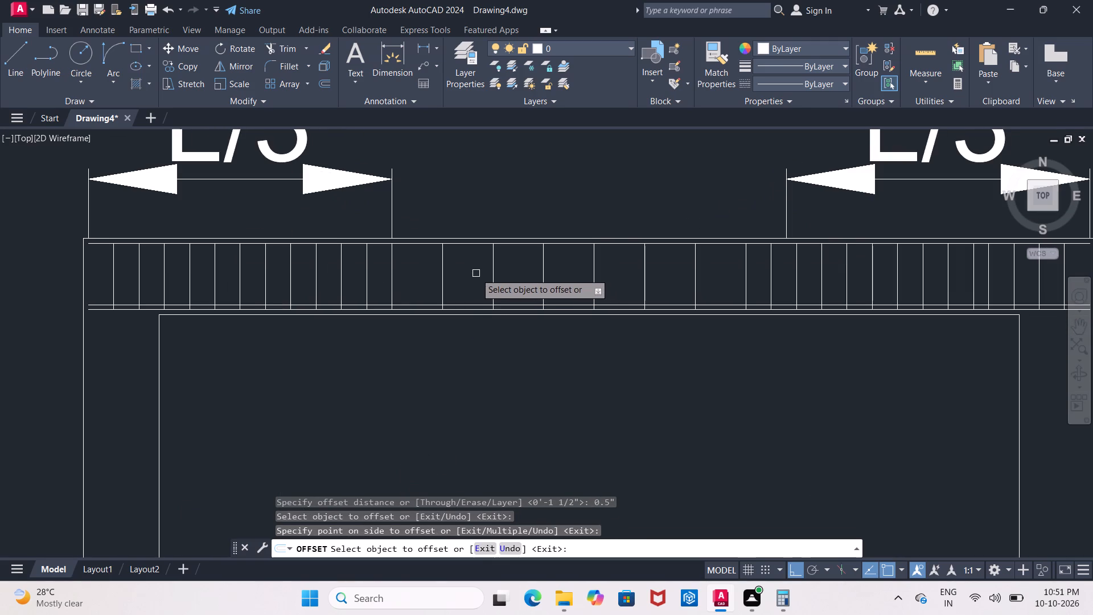
{"action": "middle_click_drag", "start_coordinate": [445, 207], "coordinate": [461, 207]}
{"action": "scroll", "coordinate": [461, 207], "scroll_direction": "up", "scroll_amount": 1}
{"action": "middle_click", "coordinate": [461, 207]}
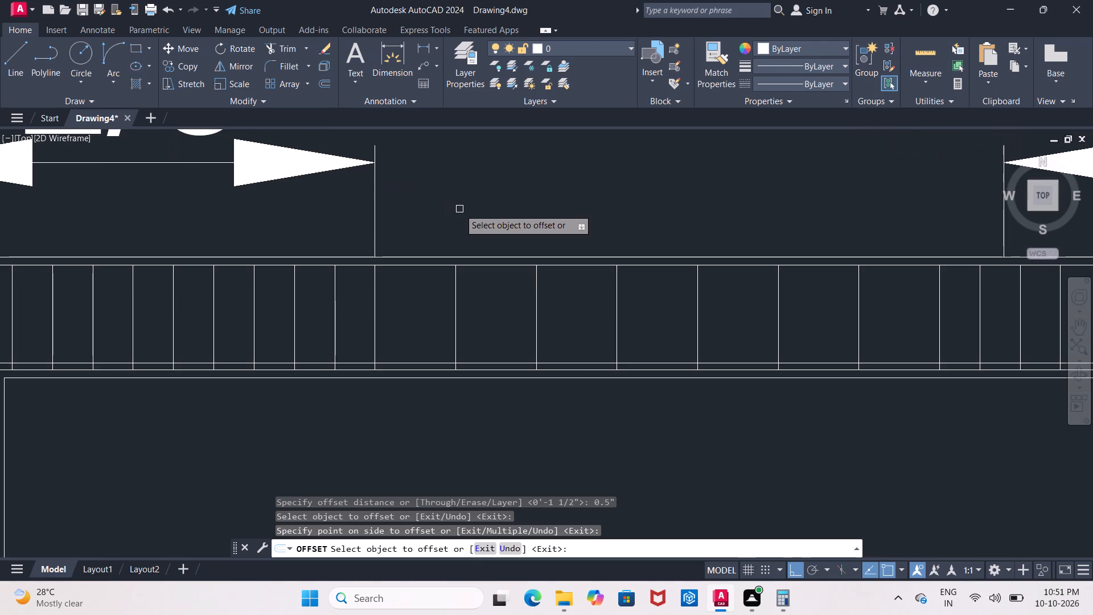
{"action": "left_click", "coordinate": [484, 267]}
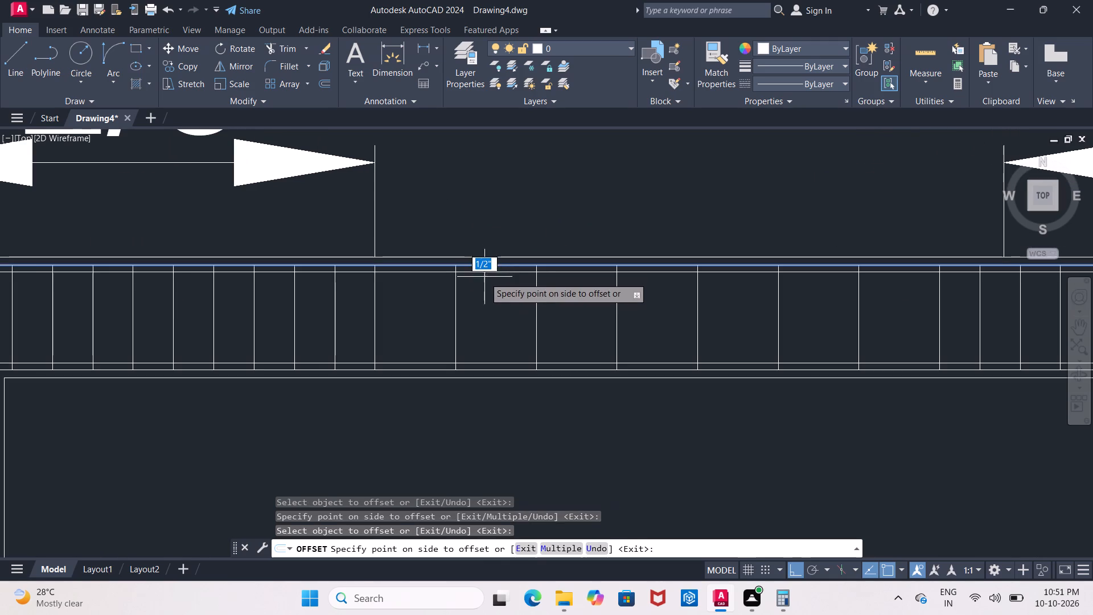
{"action": "left_click", "coordinate": [484, 277]}
{"action": "scroll", "coordinate": [453, 207], "scroll_direction": "down", "scroll_amount": 1}
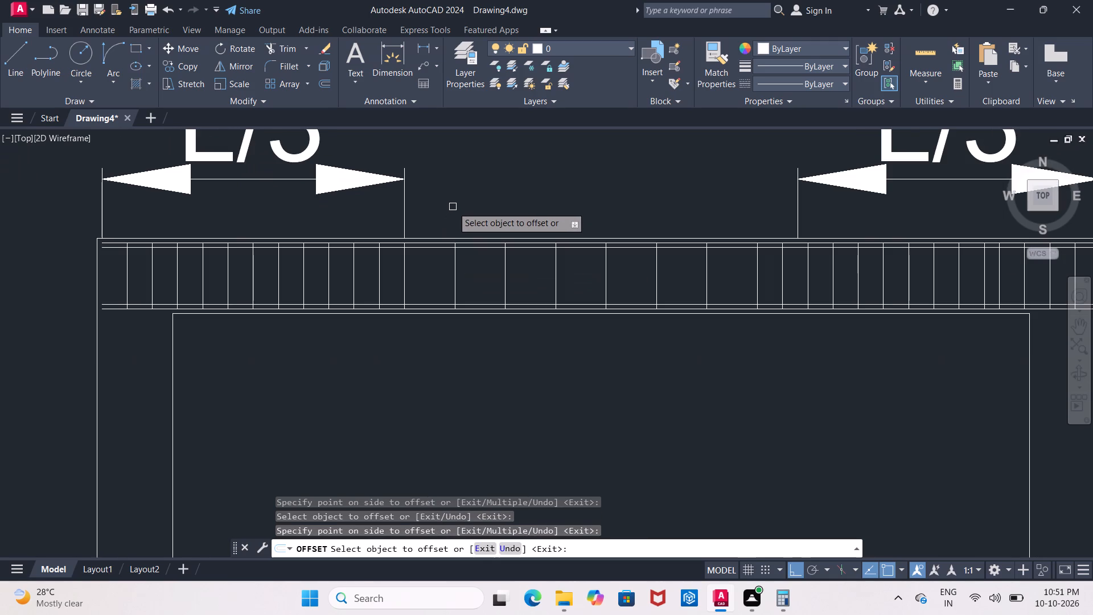
{"action": "scroll", "coordinate": [453, 207], "scroll_direction": "up", "scroll_amount": 1}
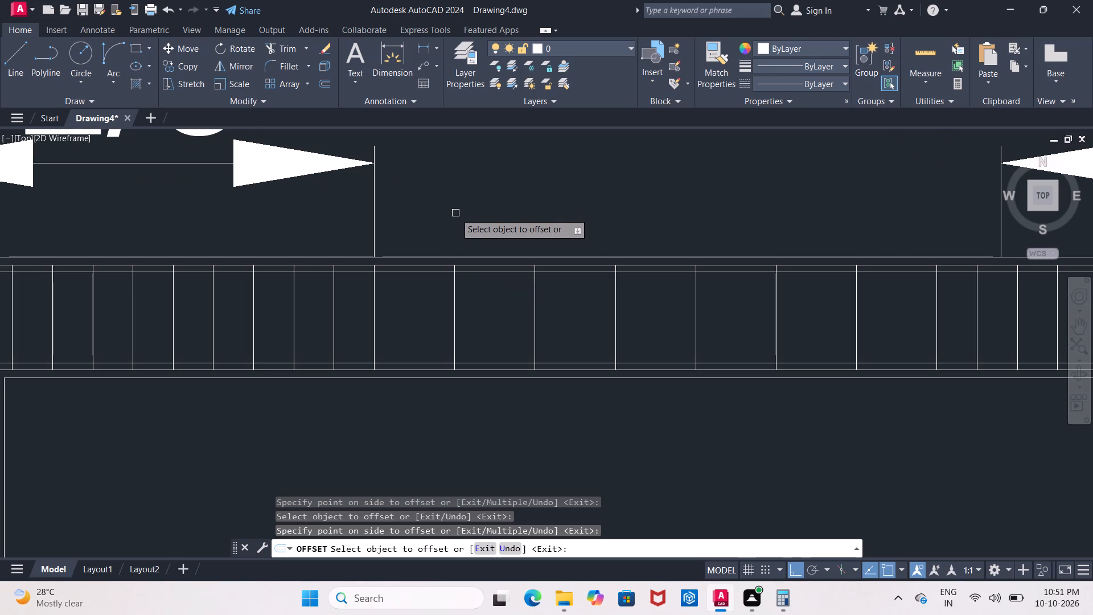
{"action": "scroll", "coordinate": [455, 213], "scroll_direction": "down", "scroll_amount": 1}
{"action": "middle_click_drag", "start_coordinate": [456, 215], "coordinate": [388, 213]}
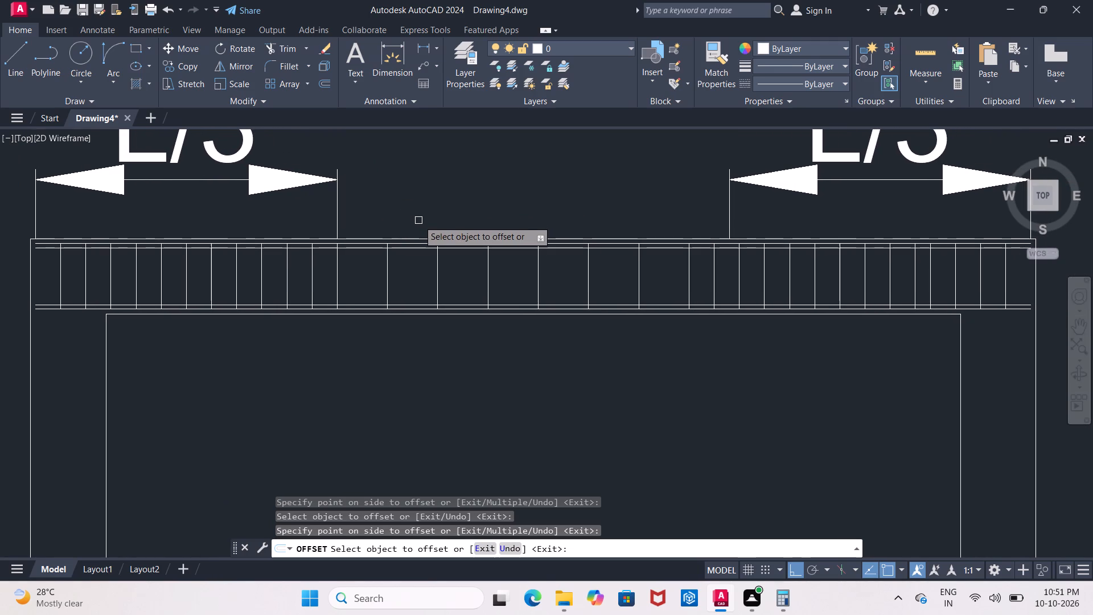
{"action": "key", "text": "Escape"}
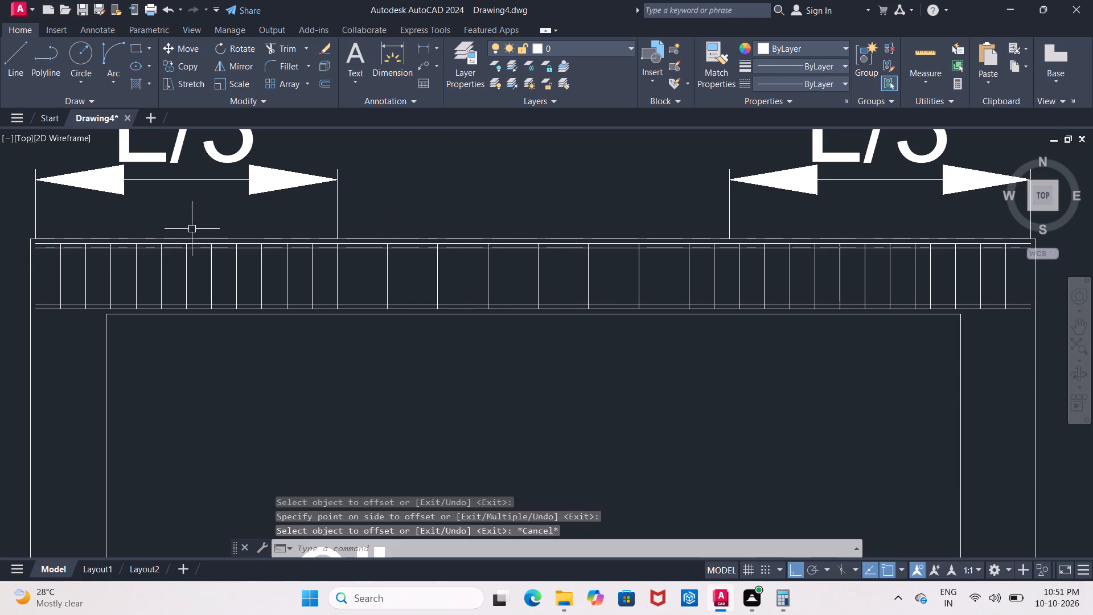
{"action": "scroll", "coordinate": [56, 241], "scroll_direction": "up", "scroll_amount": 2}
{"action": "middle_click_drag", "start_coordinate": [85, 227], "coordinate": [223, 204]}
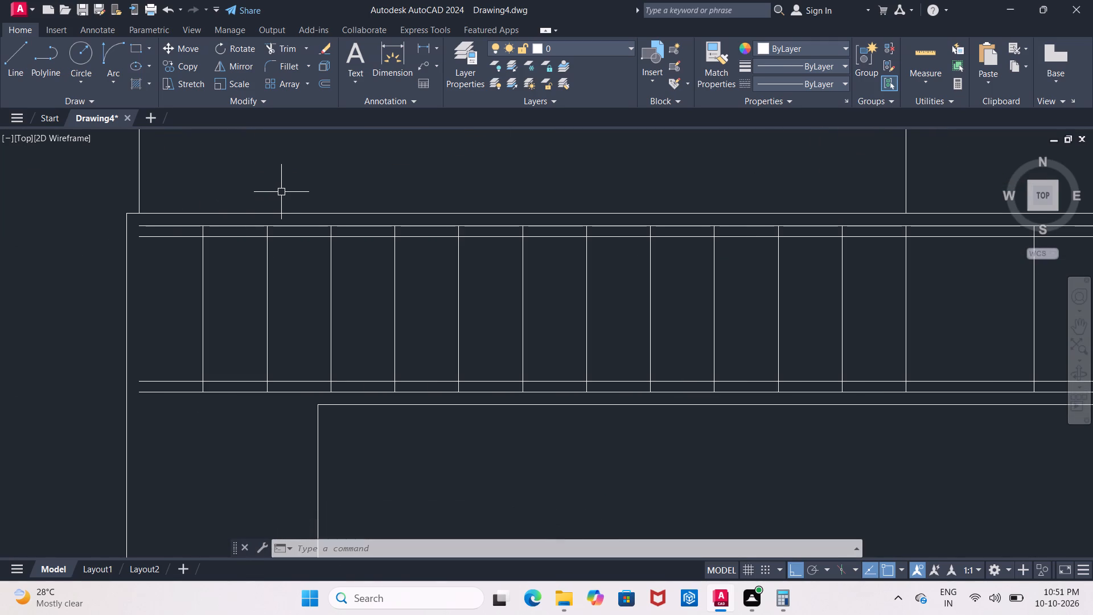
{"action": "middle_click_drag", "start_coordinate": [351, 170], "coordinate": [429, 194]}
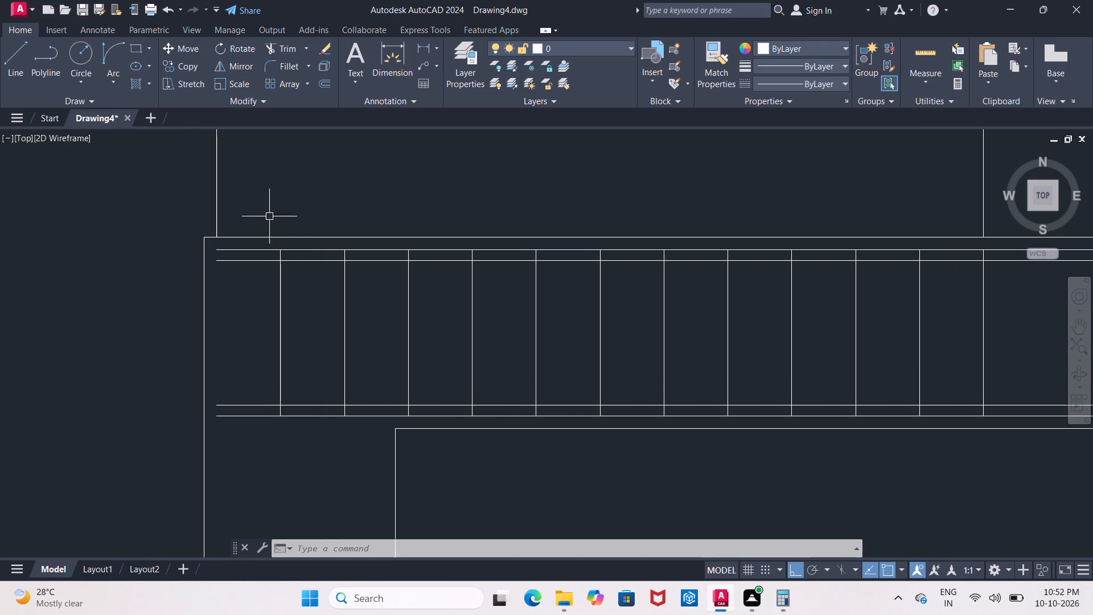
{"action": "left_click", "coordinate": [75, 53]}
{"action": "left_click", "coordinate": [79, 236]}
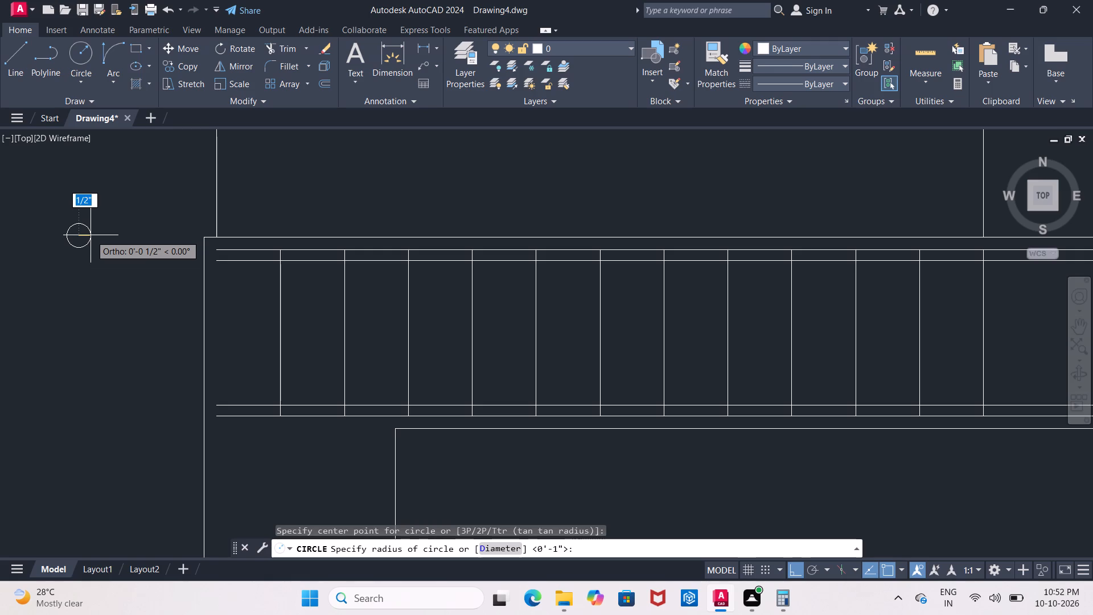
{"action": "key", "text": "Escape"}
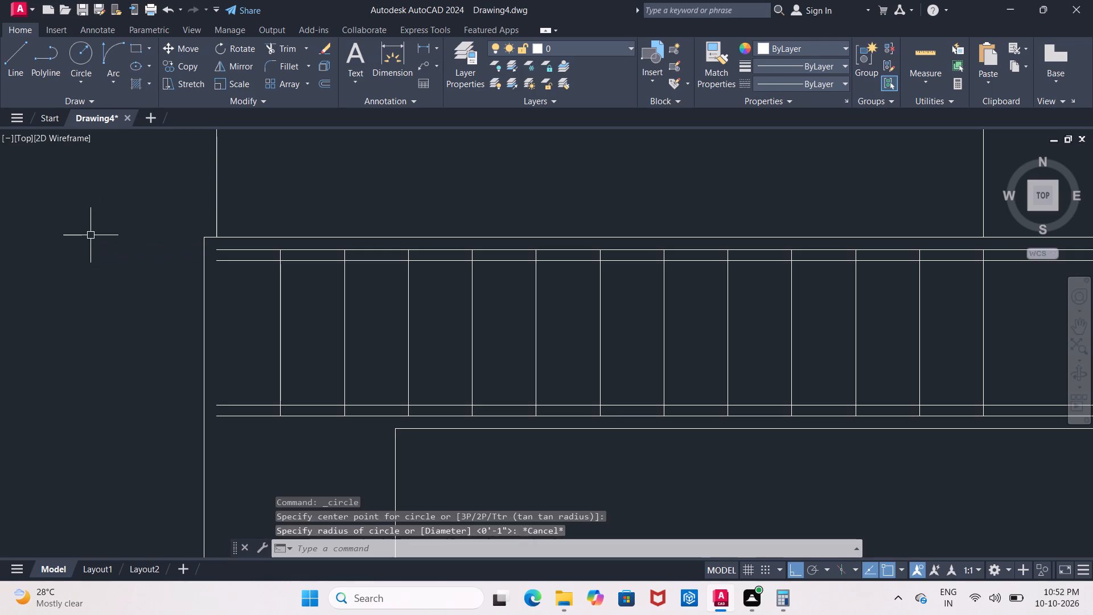
Examine the detail's size and placement relative to the bordered sheet.
{"action": "scroll", "coordinate": [114, 266], "scroll_direction": "down", "scroll_amount": 6}
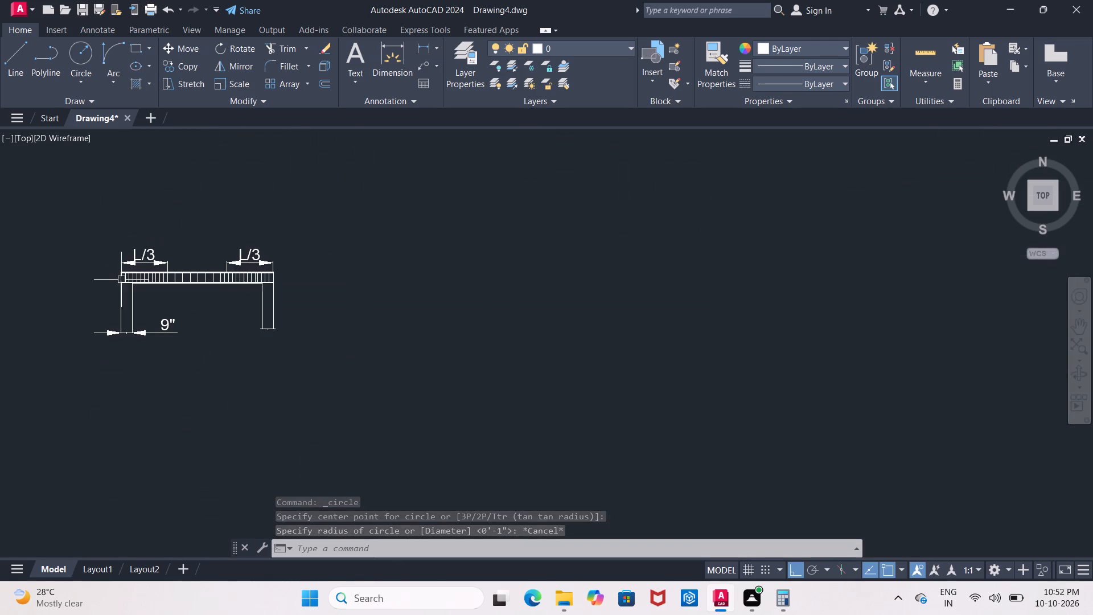
{"action": "middle_click_drag", "start_coordinate": [122, 280], "coordinate": [288, 297]}
{"action": "scroll", "coordinate": [122, 280], "scroll_direction": "down", "scroll_amount": 1}
{"action": "scroll", "coordinate": [309, 298], "scroll_direction": "down", "scroll_amount": 4}
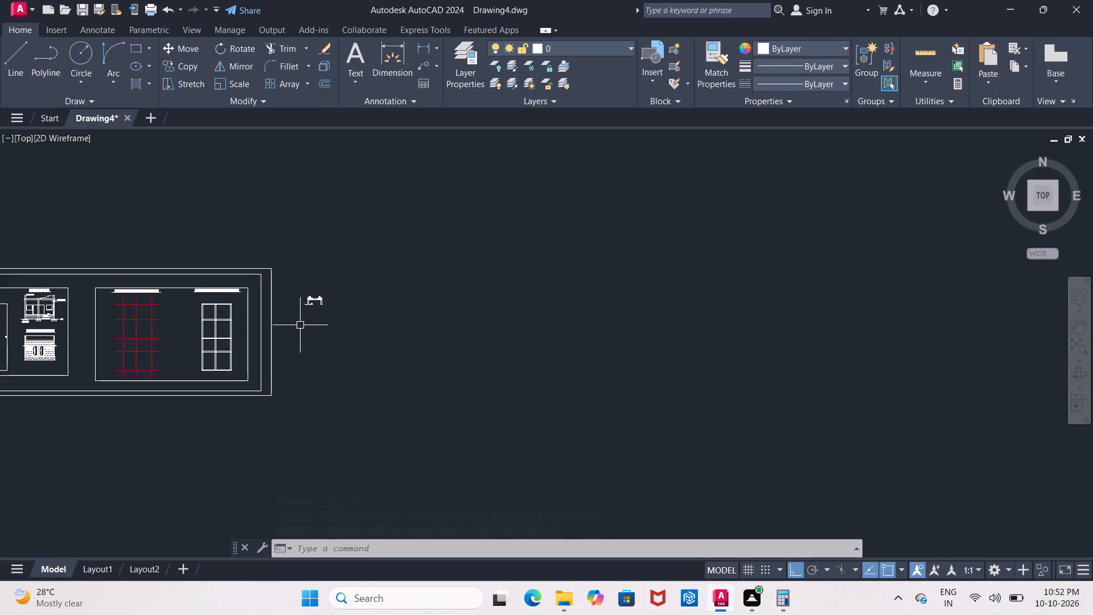
{"action": "scroll", "coordinate": [298, 325], "scroll_direction": "up", "scroll_amount": 4}
{"action": "middle_click_drag", "start_coordinate": [322, 284], "coordinate": [240, 347]}
{"action": "scroll", "coordinate": [322, 284], "scroll_direction": "up", "scroll_amount": 1}
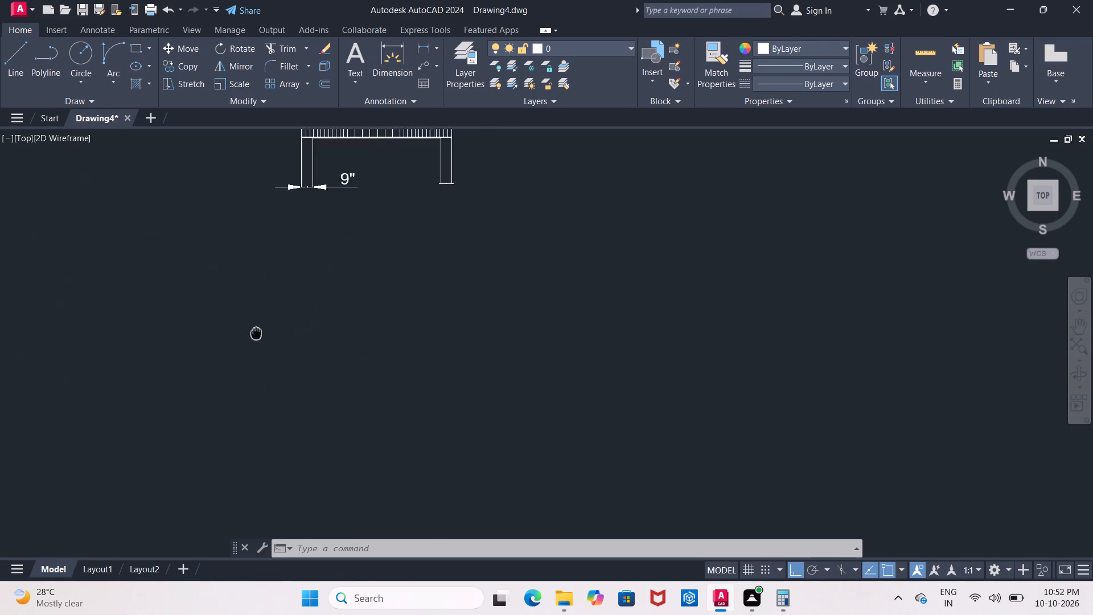
{"action": "middle_click_drag", "start_coordinate": [240, 347], "coordinate": [206, 391]}
{"action": "middle_click_drag", "start_coordinate": [289, 170], "coordinate": [291, 210]}
{"action": "scroll", "coordinate": [307, 205], "scroll_direction": "up", "scroll_amount": 1}
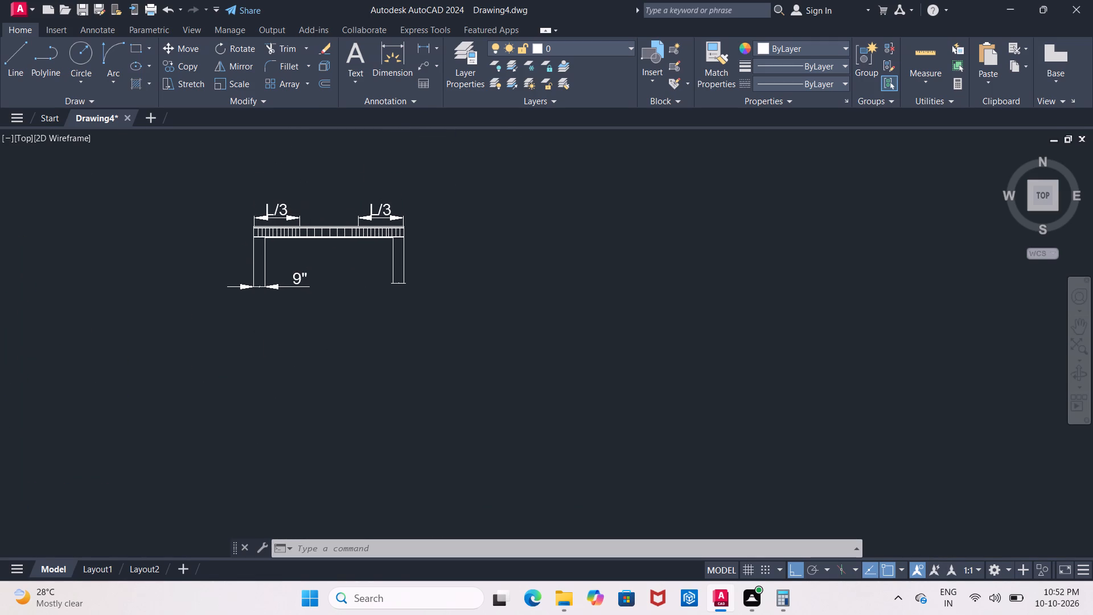
Draw a circle with a 6" radius in the empty space beyond the band's left end, near the L/3 dimension.
{"action": "scroll", "coordinate": [307, 205], "scroll_direction": "up", "scroll_amount": 1}
{"action": "middle_click_drag", "start_coordinate": [307, 205], "coordinate": [309, 218]}
{"action": "scroll", "coordinate": [318, 219], "scroll_direction": "up", "scroll_amount": 1}
{"action": "middle_click_drag", "start_coordinate": [318, 219], "coordinate": [351, 215]}
{"action": "scroll", "coordinate": [351, 215], "scroll_direction": "down", "scroll_amount": 1}
{"action": "middle_click_drag", "start_coordinate": [351, 215], "coordinate": [353, 216]}
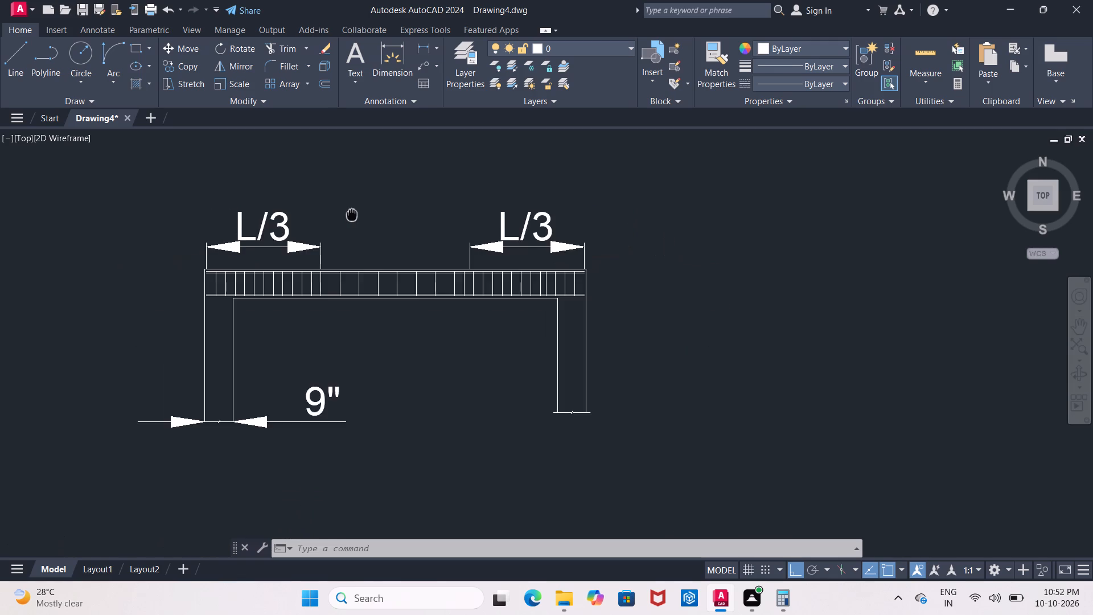
{"action": "middle_click_drag", "start_coordinate": [353, 216], "coordinate": [368, 232]}
{"action": "scroll", "coordinate": [368, 232], "scroll_direction": "up", "scroll_amount": 1}
{"action": "middle_click_drag", "start_coordinate": [368, 232], "coordinate": [444, 220]}
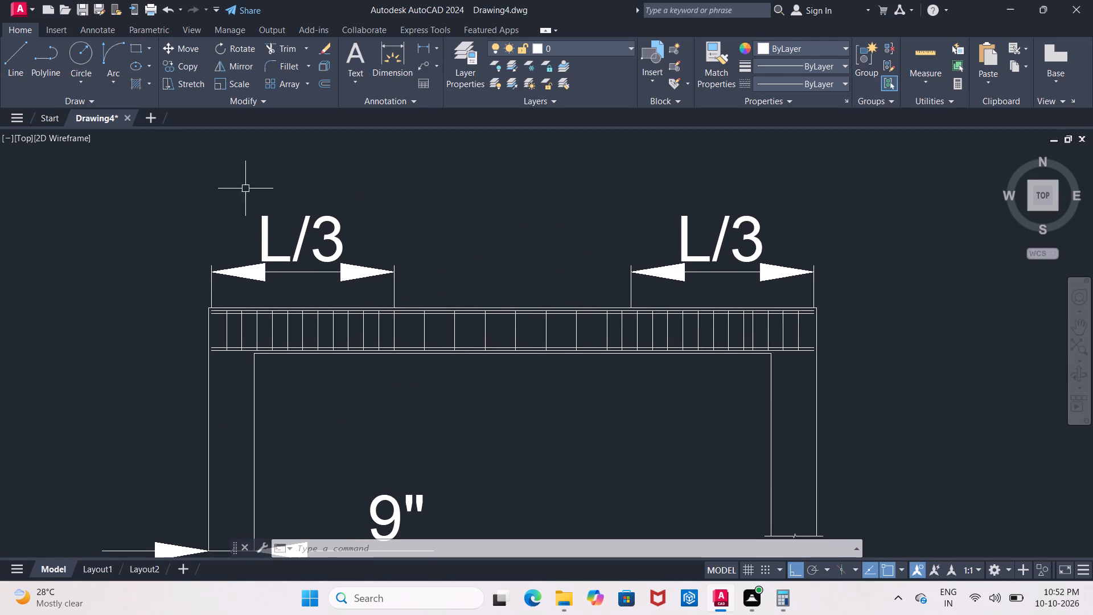
{"action": "left_click", "coordinate": [84, 63]}
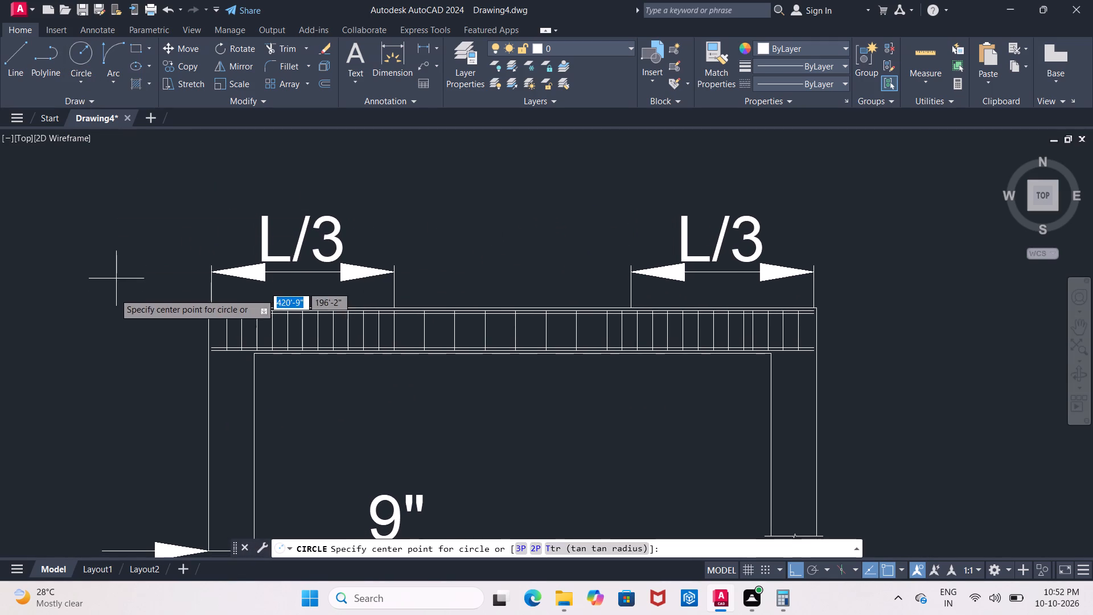
{"action": "left_click", "coordinate": [98, 293]}
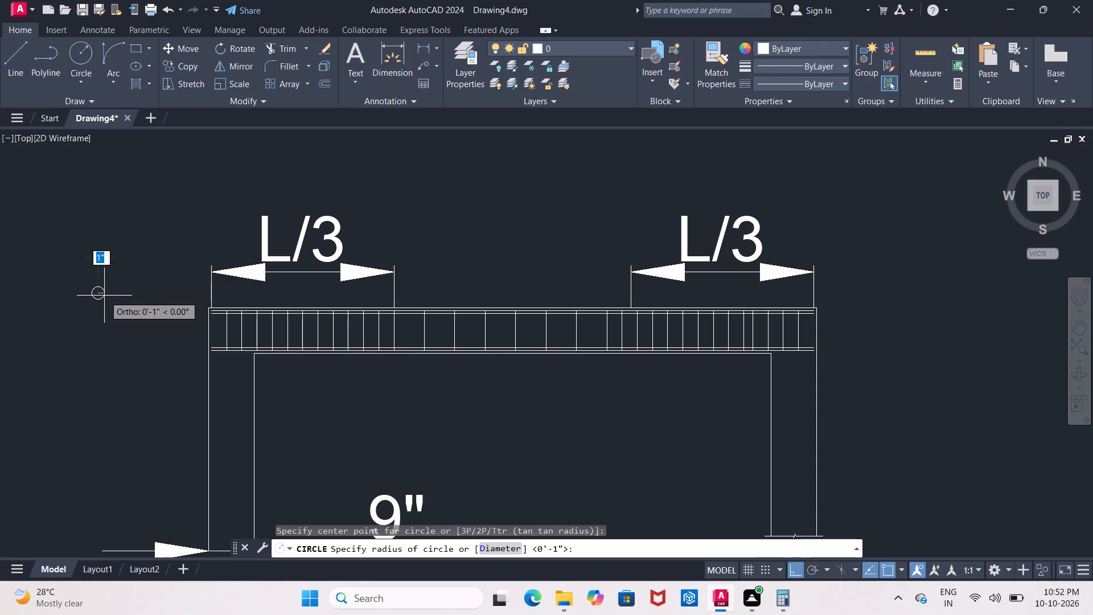
{"action": "key", "text": "6"}
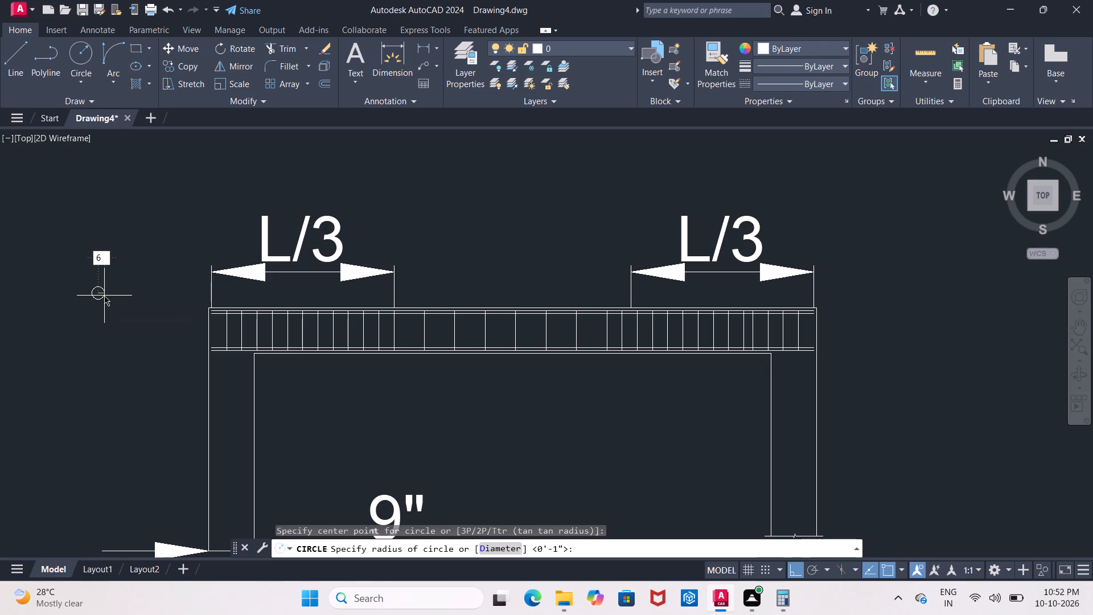
{"action": "key", "text": "shift+quotedbl"}
{"action": "key", "text": "Return"}
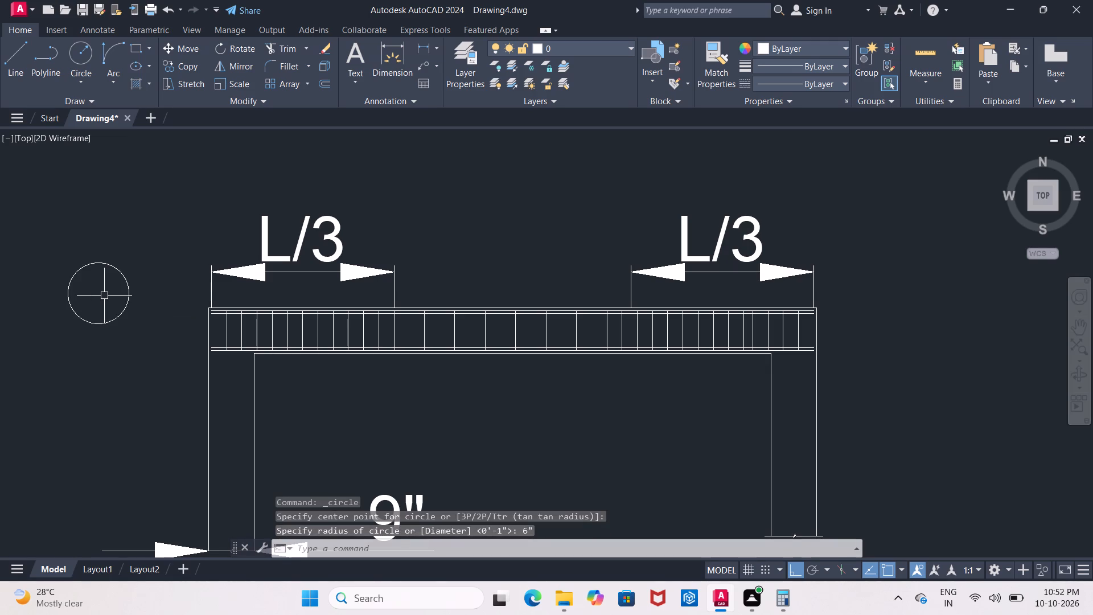
{"action": "scroll", "coordinate": [104, 296], "scroll_direction": "down", "scroll_amount": 4}
{"action": "scroll", "coordinate": [125, 335], "scroll_direction": "up", "scroll_amount": 1}
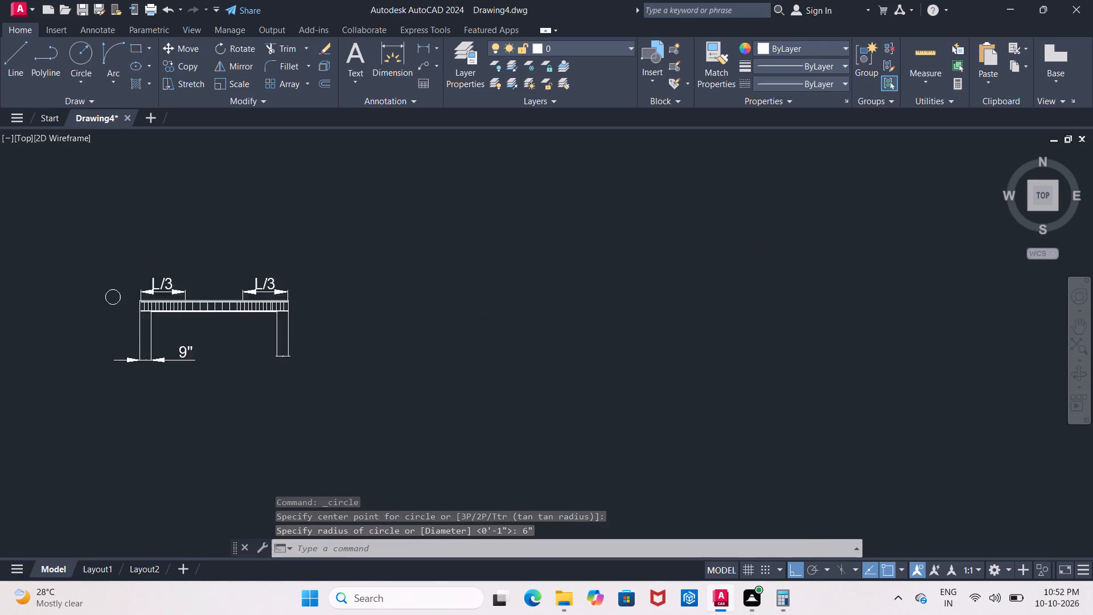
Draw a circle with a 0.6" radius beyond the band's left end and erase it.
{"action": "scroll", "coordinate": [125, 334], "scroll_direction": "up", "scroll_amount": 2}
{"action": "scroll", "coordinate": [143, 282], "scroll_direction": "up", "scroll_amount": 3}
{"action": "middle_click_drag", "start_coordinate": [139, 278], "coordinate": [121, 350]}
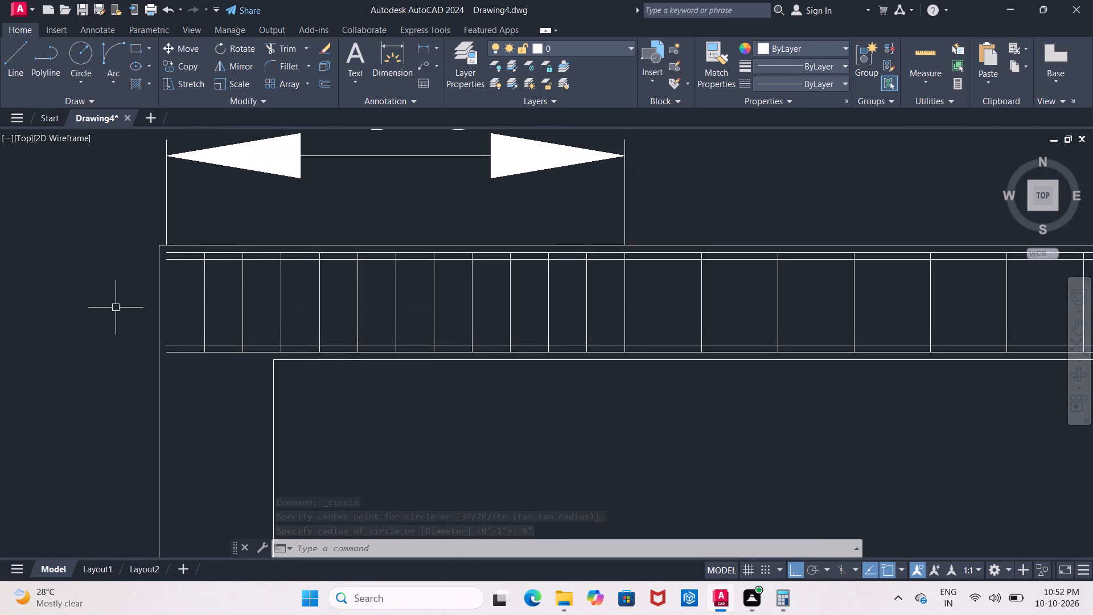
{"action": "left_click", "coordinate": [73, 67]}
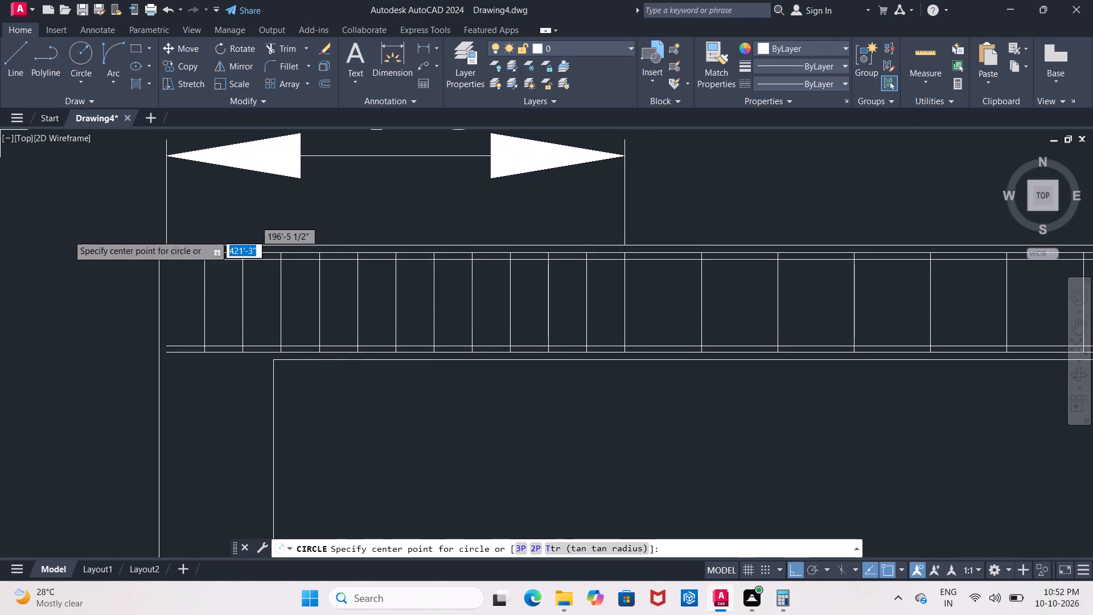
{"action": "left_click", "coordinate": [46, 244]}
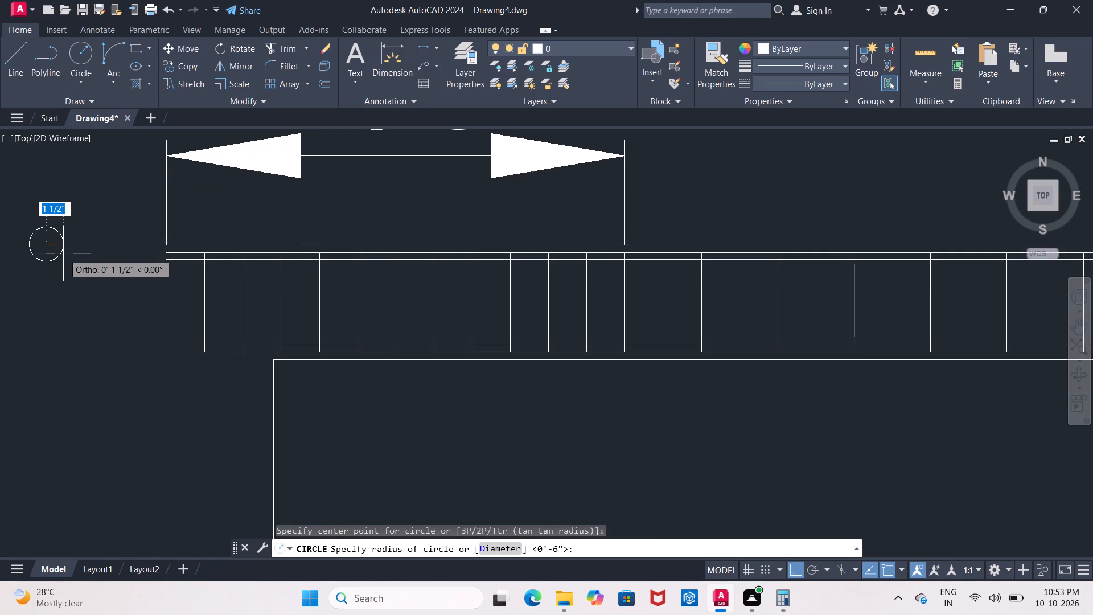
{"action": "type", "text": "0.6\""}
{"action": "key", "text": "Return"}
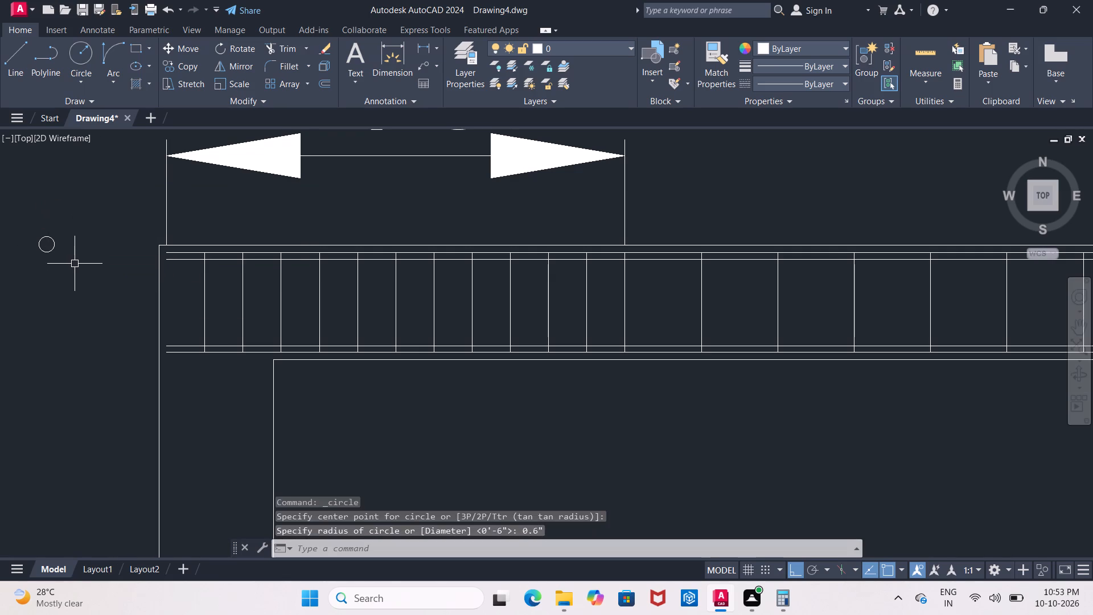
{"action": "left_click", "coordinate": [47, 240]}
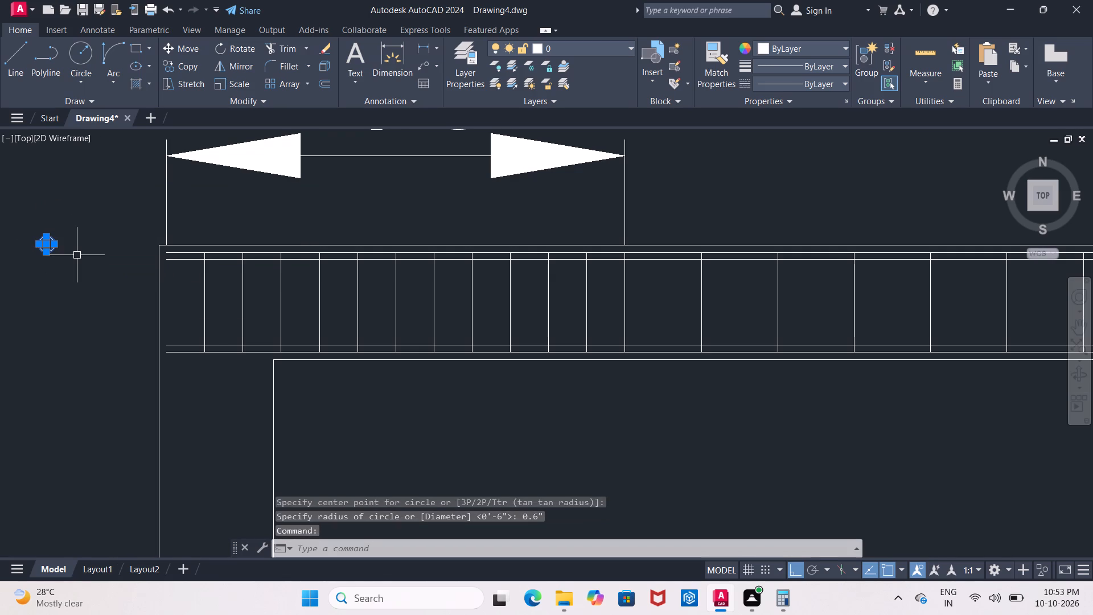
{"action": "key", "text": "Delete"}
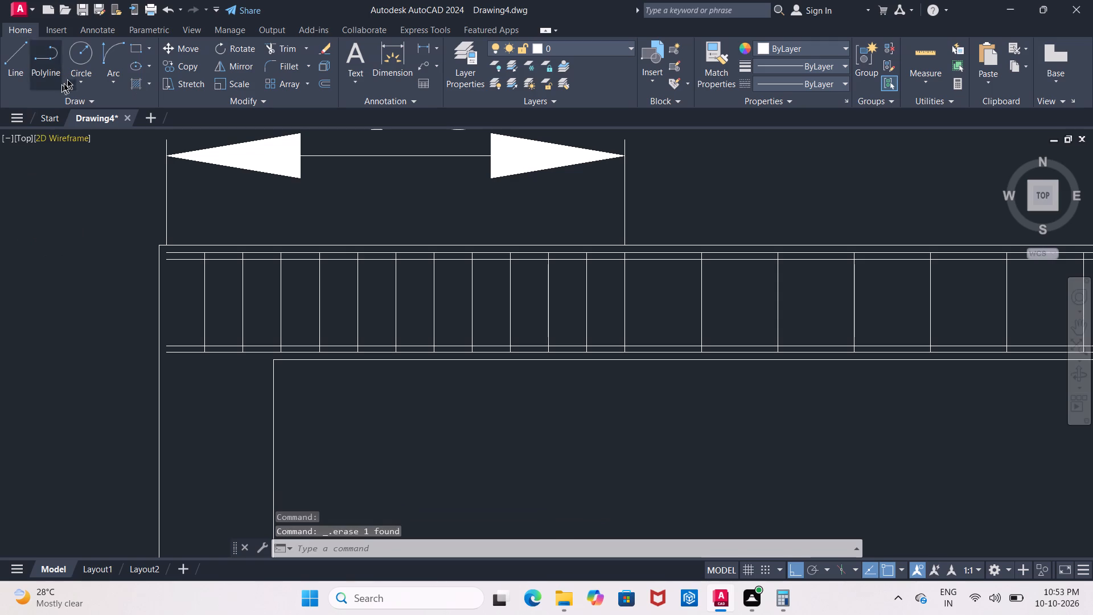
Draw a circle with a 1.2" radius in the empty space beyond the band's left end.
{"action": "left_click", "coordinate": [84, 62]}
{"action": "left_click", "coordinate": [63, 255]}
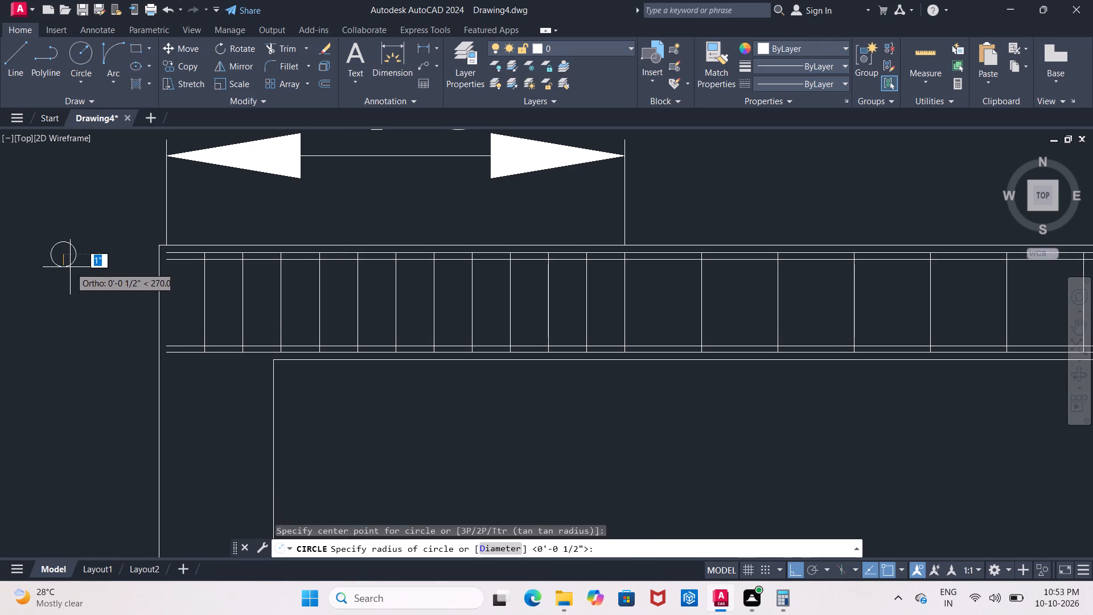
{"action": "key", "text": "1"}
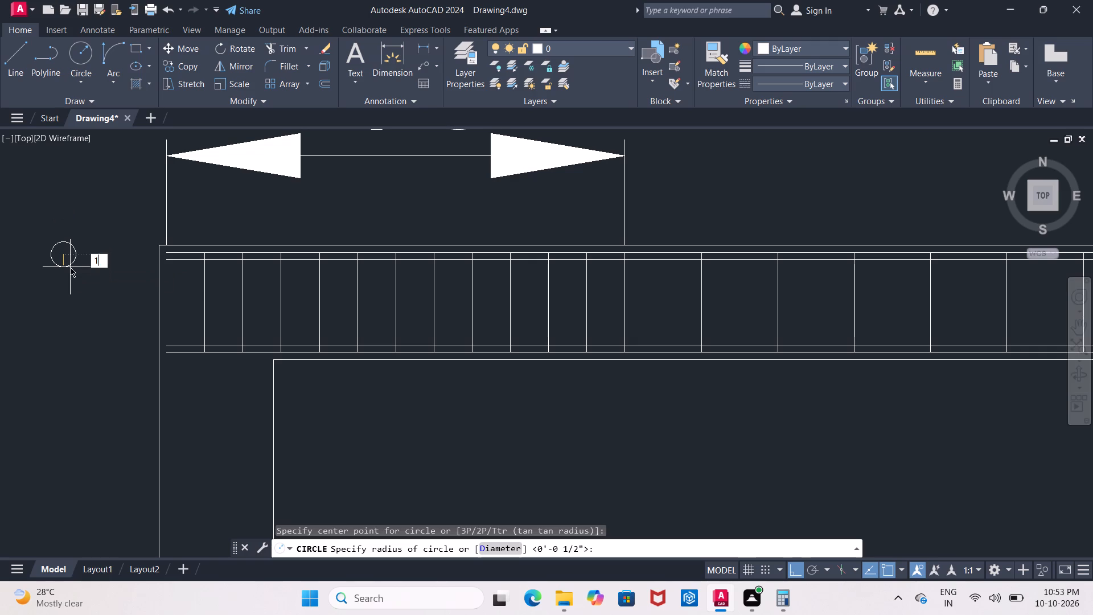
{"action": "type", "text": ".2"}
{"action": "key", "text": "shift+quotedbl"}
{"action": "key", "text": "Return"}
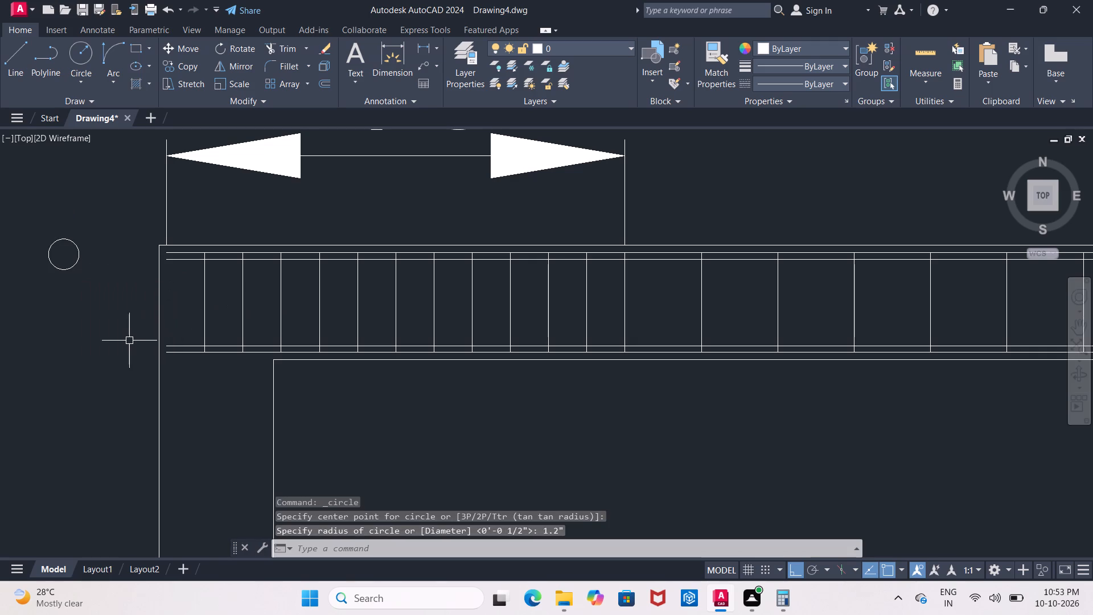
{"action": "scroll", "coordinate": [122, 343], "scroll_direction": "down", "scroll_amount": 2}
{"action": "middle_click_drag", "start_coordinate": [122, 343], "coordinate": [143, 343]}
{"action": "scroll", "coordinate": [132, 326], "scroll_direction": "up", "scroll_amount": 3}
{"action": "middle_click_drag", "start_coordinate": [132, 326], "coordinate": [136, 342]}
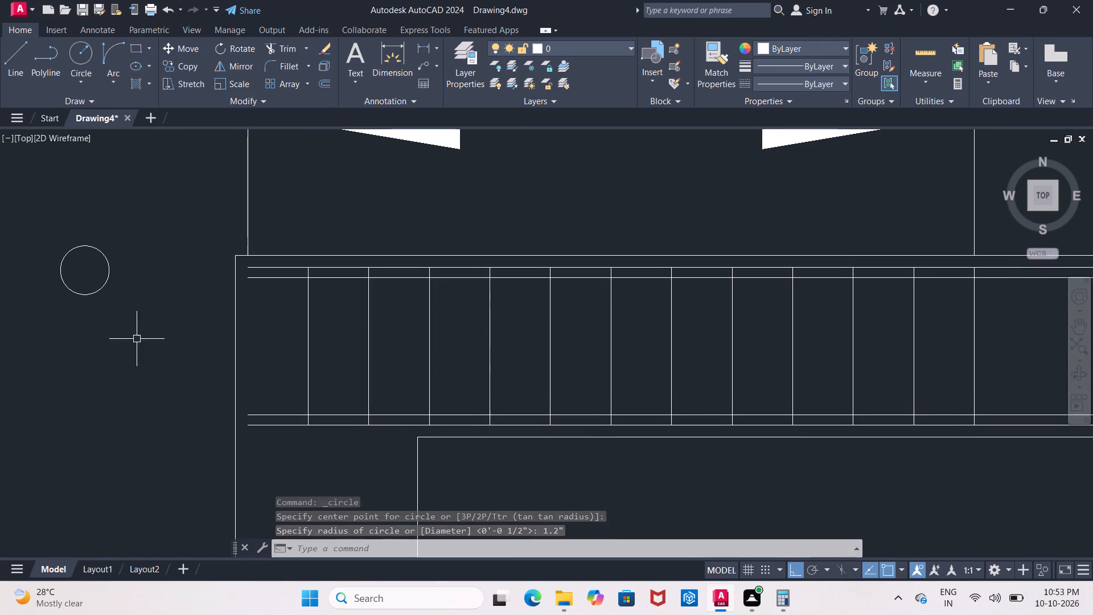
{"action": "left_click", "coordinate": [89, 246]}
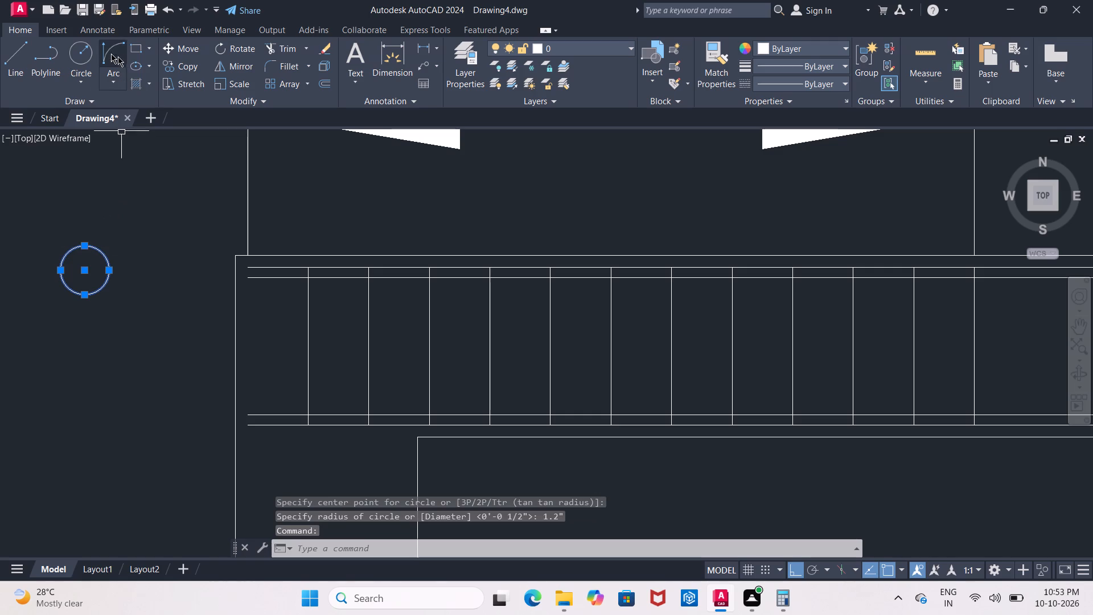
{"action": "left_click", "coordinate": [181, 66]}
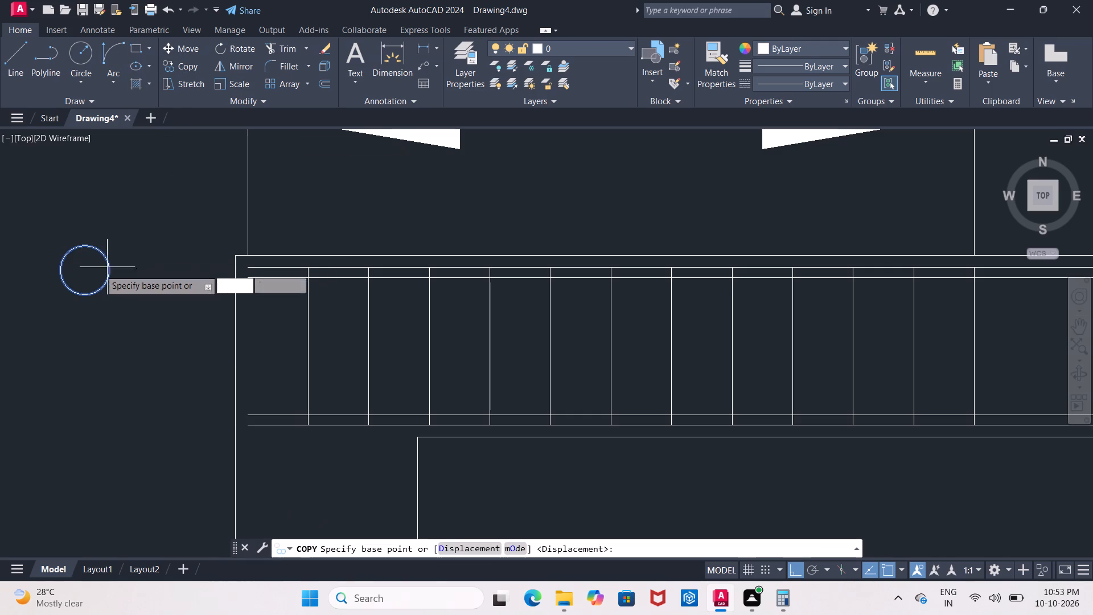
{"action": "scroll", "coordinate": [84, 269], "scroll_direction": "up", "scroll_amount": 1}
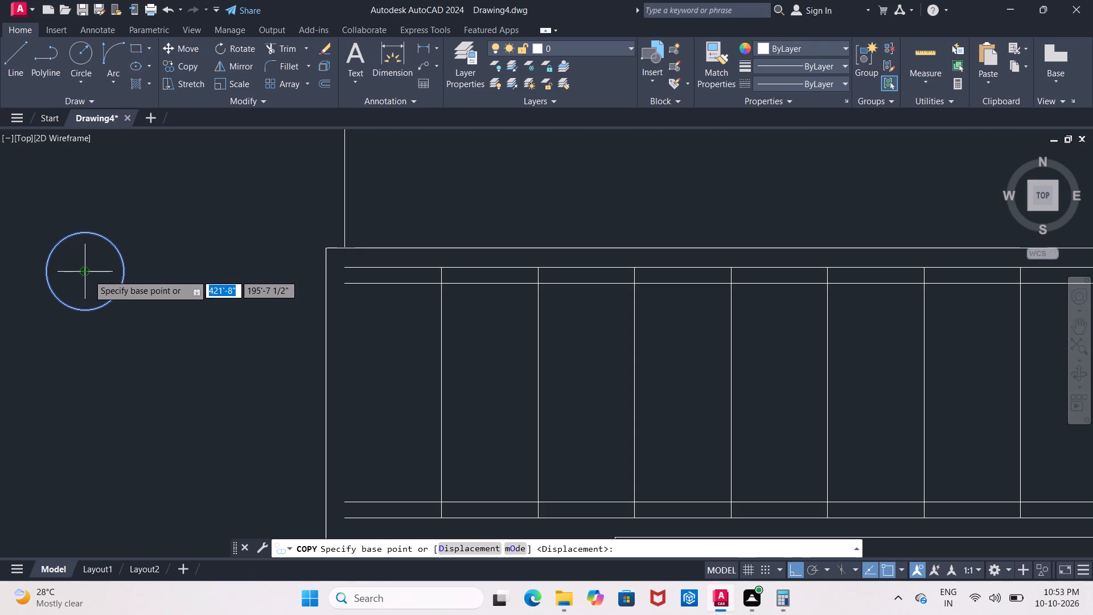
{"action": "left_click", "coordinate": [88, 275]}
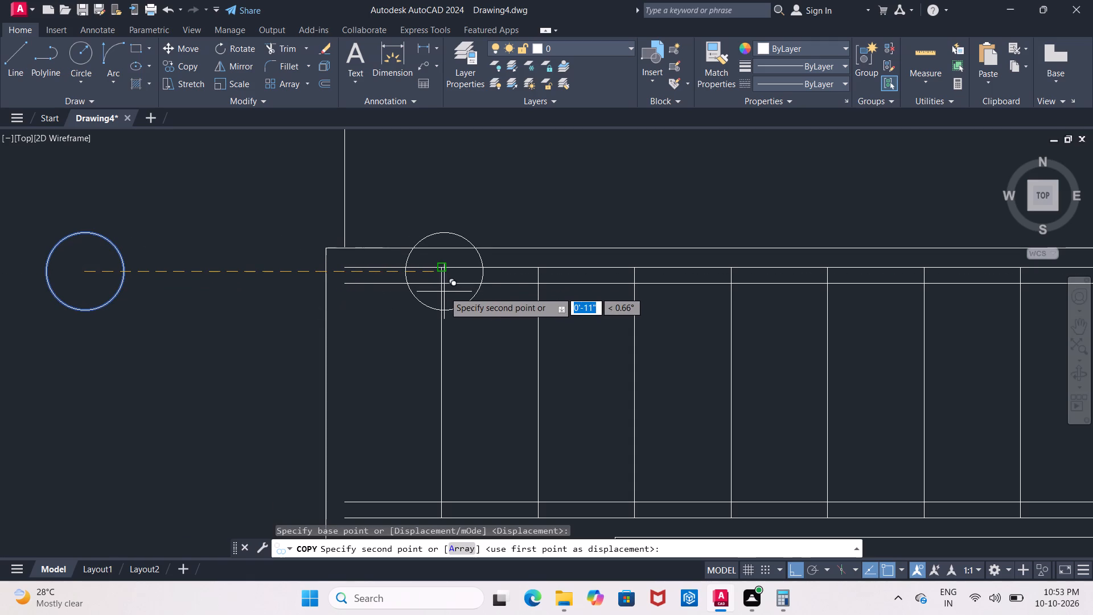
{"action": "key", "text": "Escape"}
Erase the entire band-and-legs detail, including its L/3 and 9" dimensions and both circles beside it.
{"action": "scroll", "coordinate": [444, 292], "scroll_direction": "down", "scroll_amount": 5}
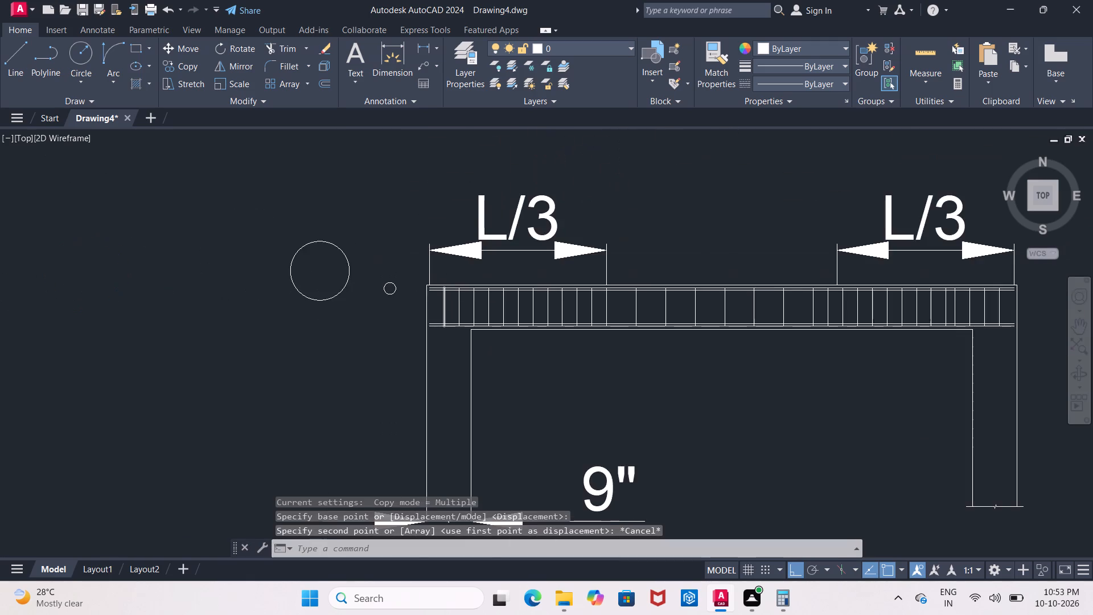
{"action": "middle_click_drag", "start_coordinate": [443, 293], "coordinate": [355, 261]}
{"action": "left_click", "coordinate": [202, 158]}
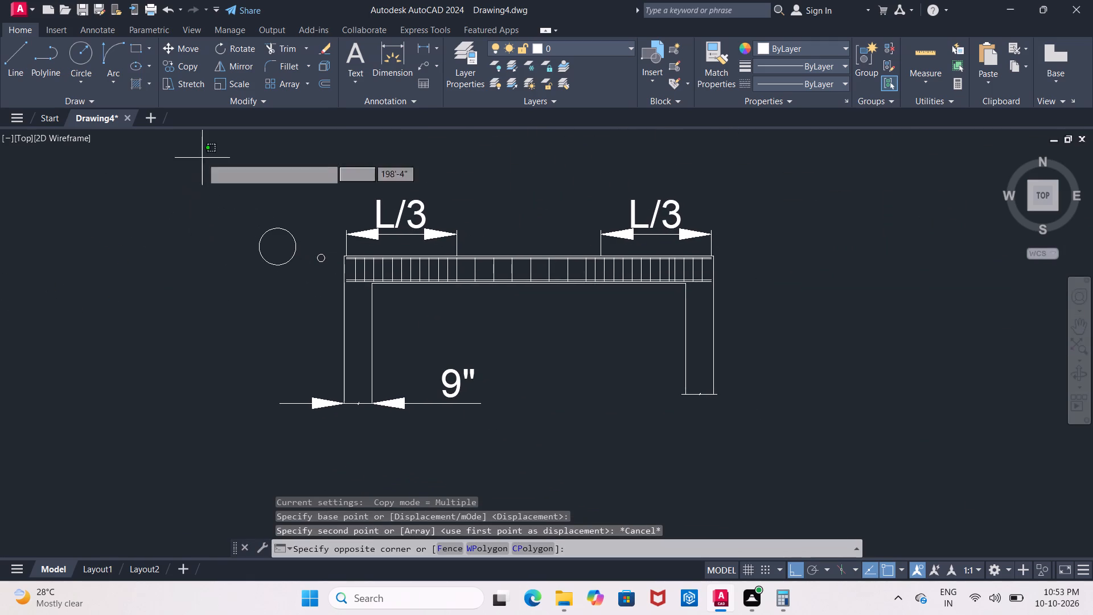
{"action": "left_click", "coordinate": [752, 435]}
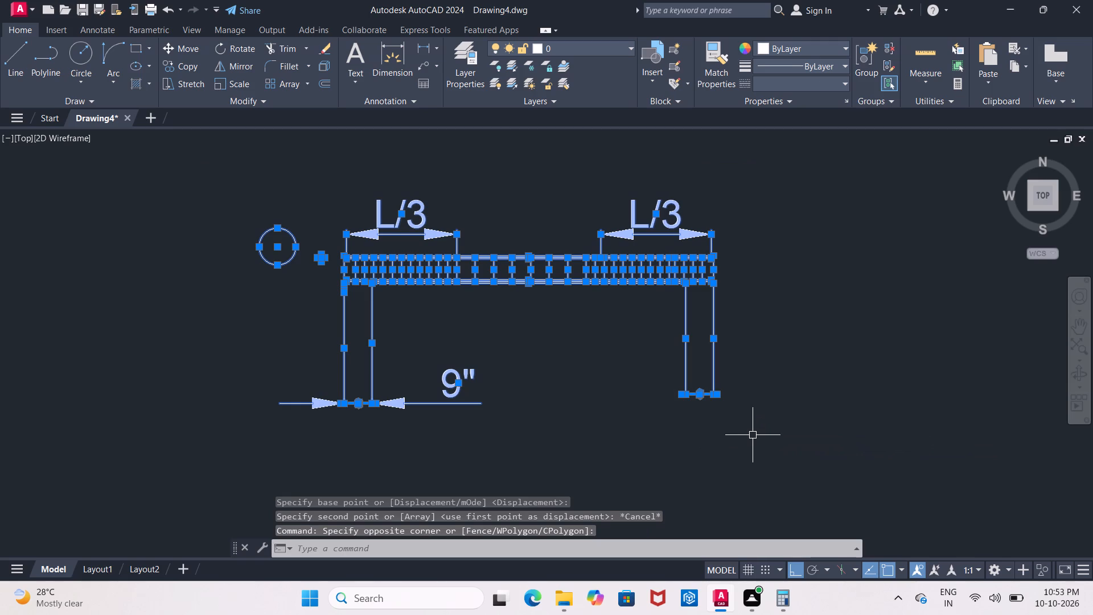
{"action": "key", "text": "Delete"}
Erase the rectangular frame around the plan, C/S section and front elevation on the bordered sheet.
{"action": "scroll", "coordinate": [755, 432], "scroll_direction": "down", "scroll_amount": 3}
{"action": "scroll", "coordinate": [377, 359], "scroll_direction": "down", "scroll_amount": 3}
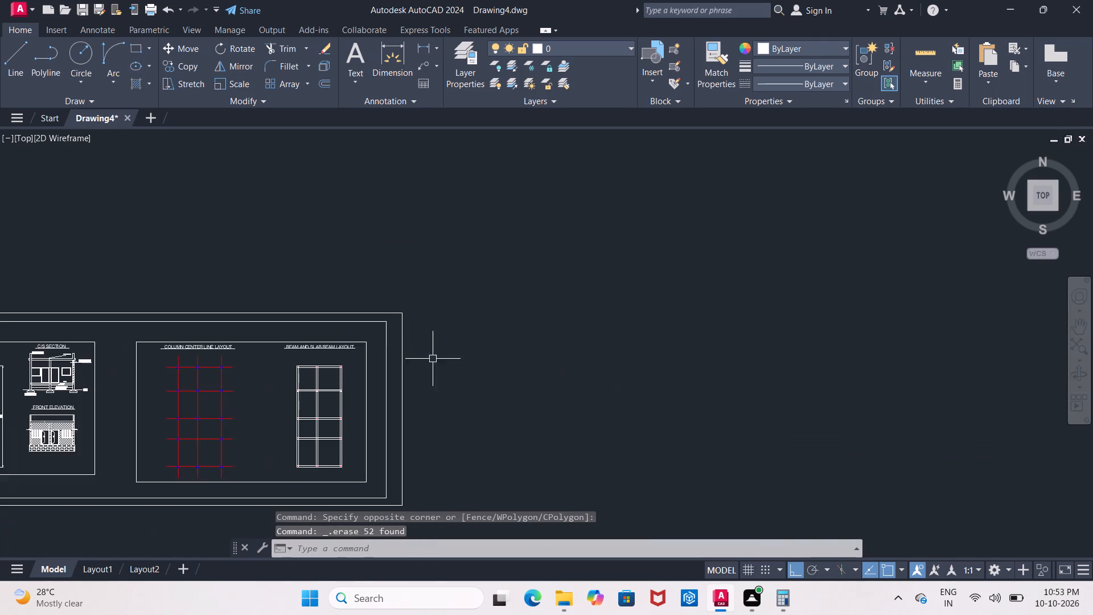
{"action": "scroll", "coordinate": [480, 373], "scroll_direction": "down", "scroll_amount": 1}
{"action": "middle_click_drag", "start_coordinate": [480, 373], "coordinate": [578, 269]}
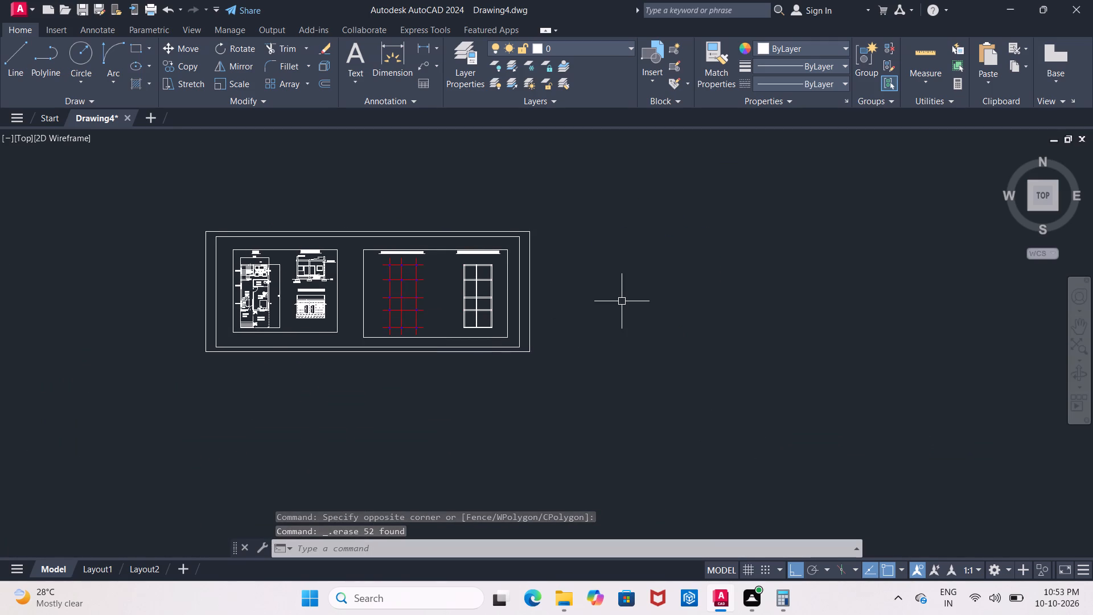
{"action": "middle_click_drag", "start_coordinate": [622, 301], "coordinate": [671, 288]}
{"action": "scroll", "coordinate": [384, 297], "scroll_direction": "up", "scroll_amount": 2}
{"action": "middle_click_drag", "start_coordinate": [384, 297], "coordinate": [390, 302]}
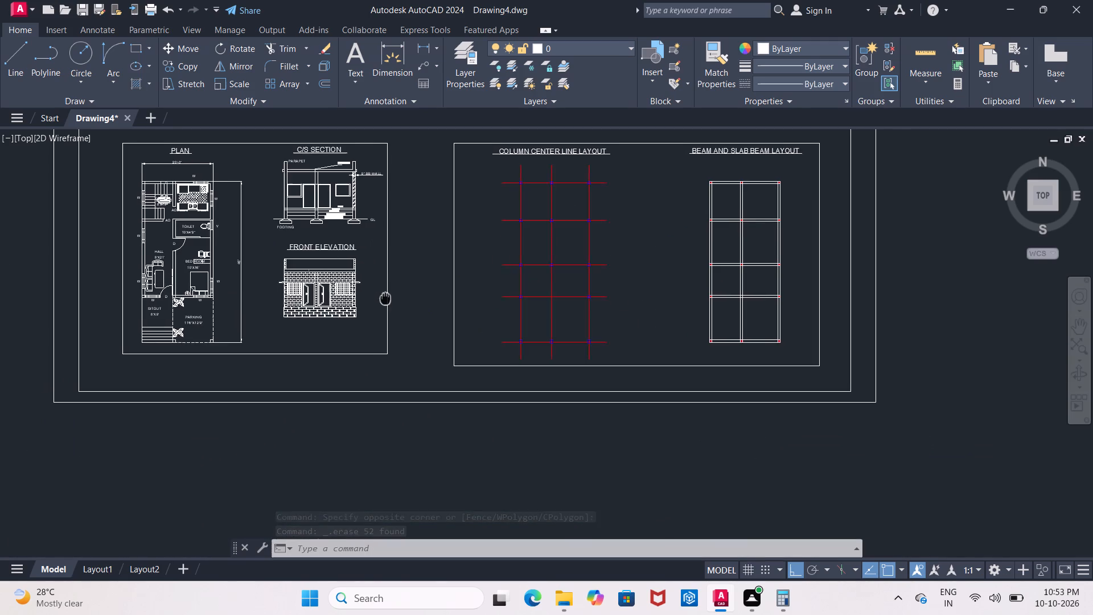
{"action": "middle_click_drag", "start_coordinate": [390, 302], "coordinate": [413, 322]}
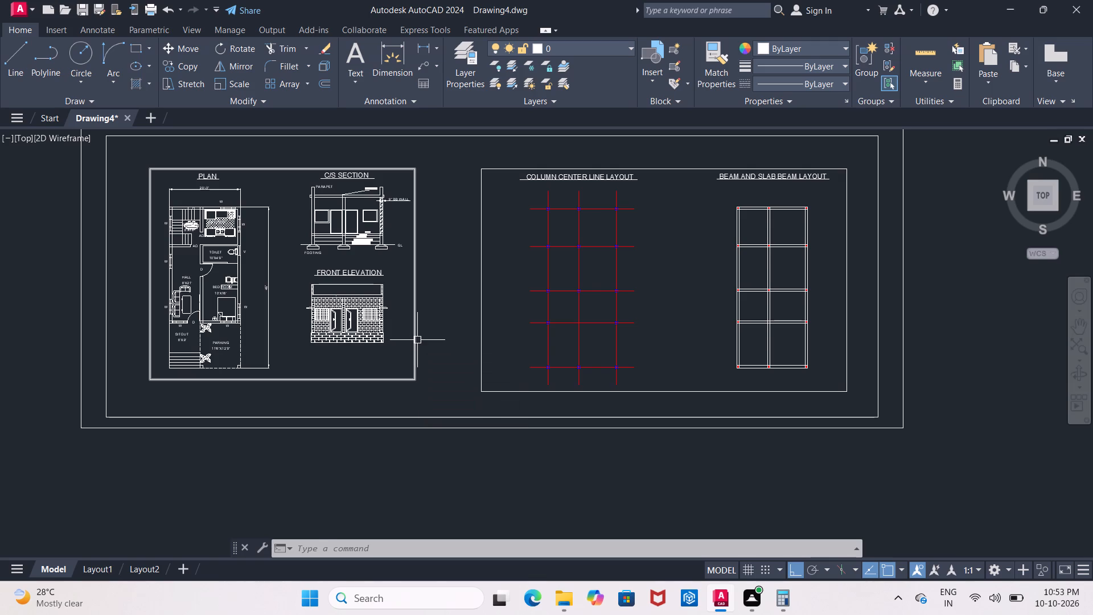
{"action": "left_click", "coordinate": [418, 340]}
{"action": "key", "text": "Delete"}
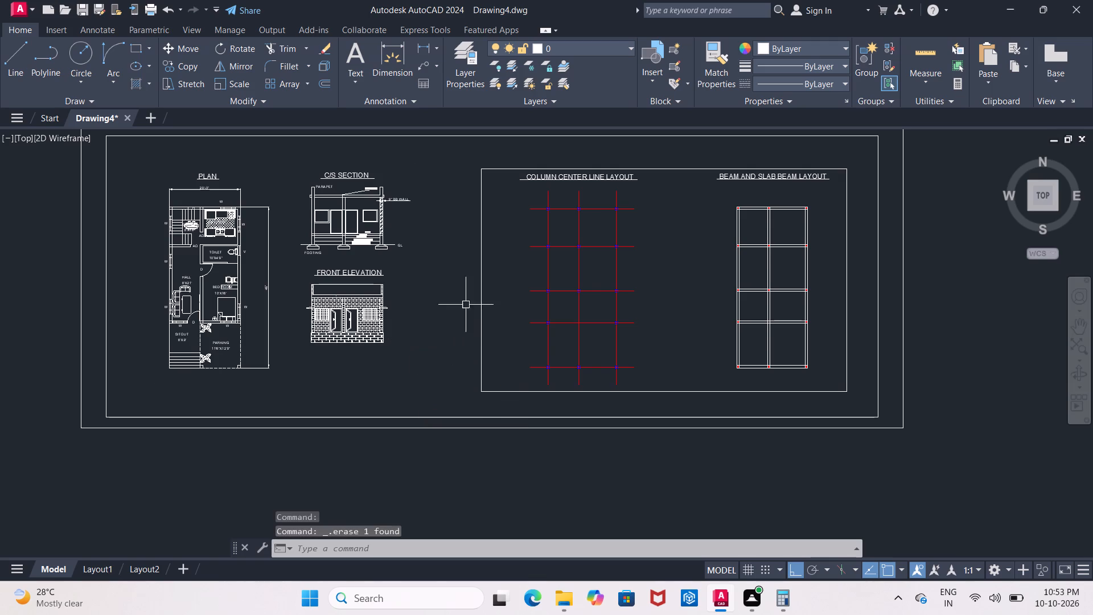
Copy the frame around the column and beam layouts over the plan and elevations, placing its upper-left corner on the inner border's upper-left corner.
{"action": "left_click", "coordinate": [482, 296]}
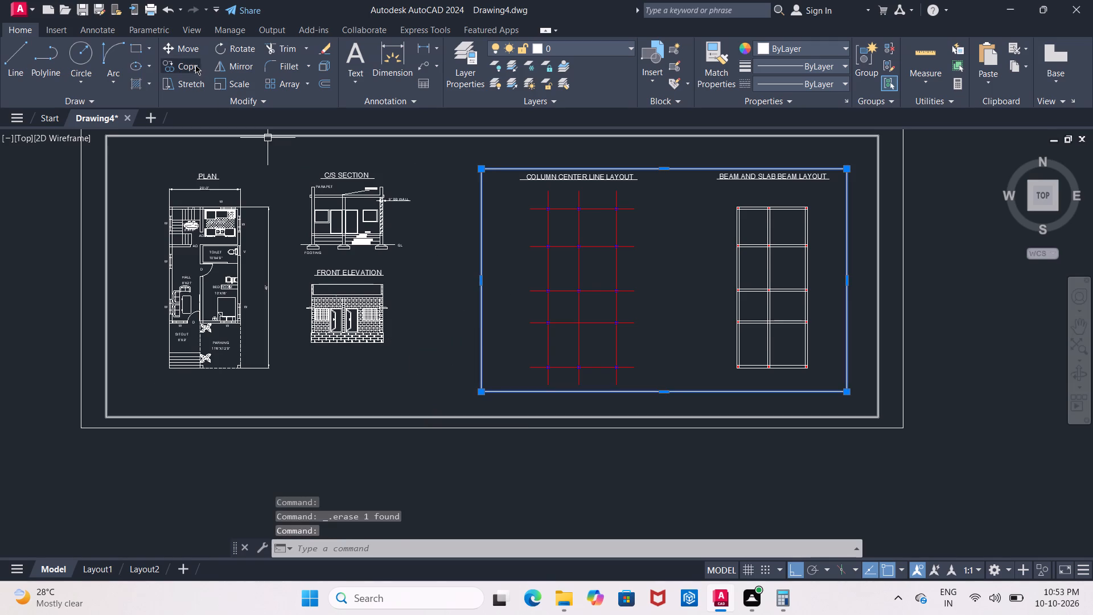
{"action": "left_click", "coordinate": [195, 65]}
{"action": "left_click", "coordinate": [479, 167]}
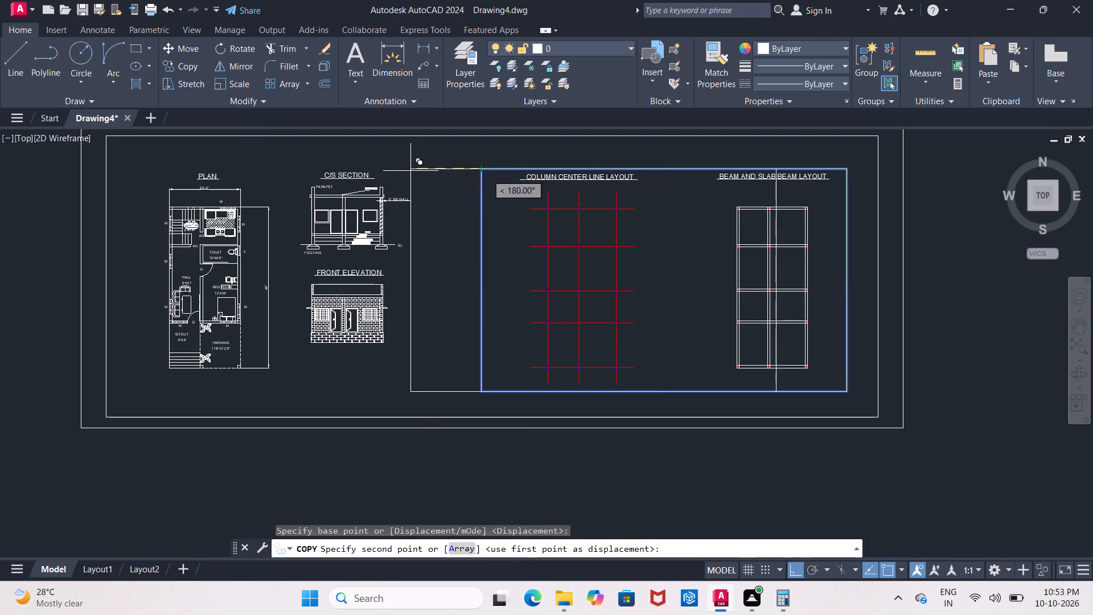
{"action": "left_click", "coordinate": [113, 175]}
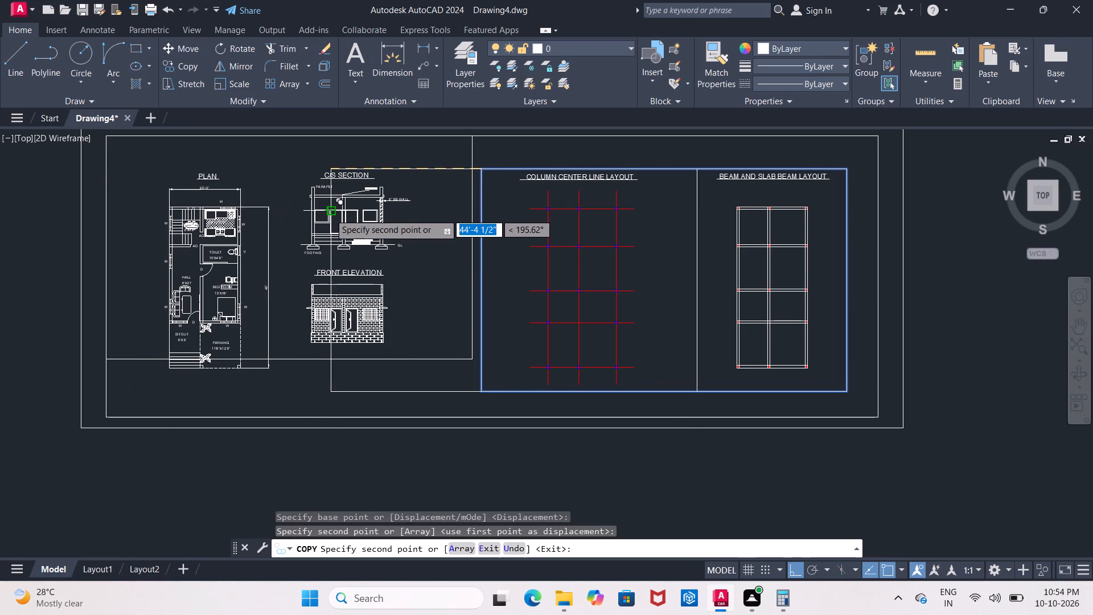
{"action": "key", "text": "ctrl+z"}
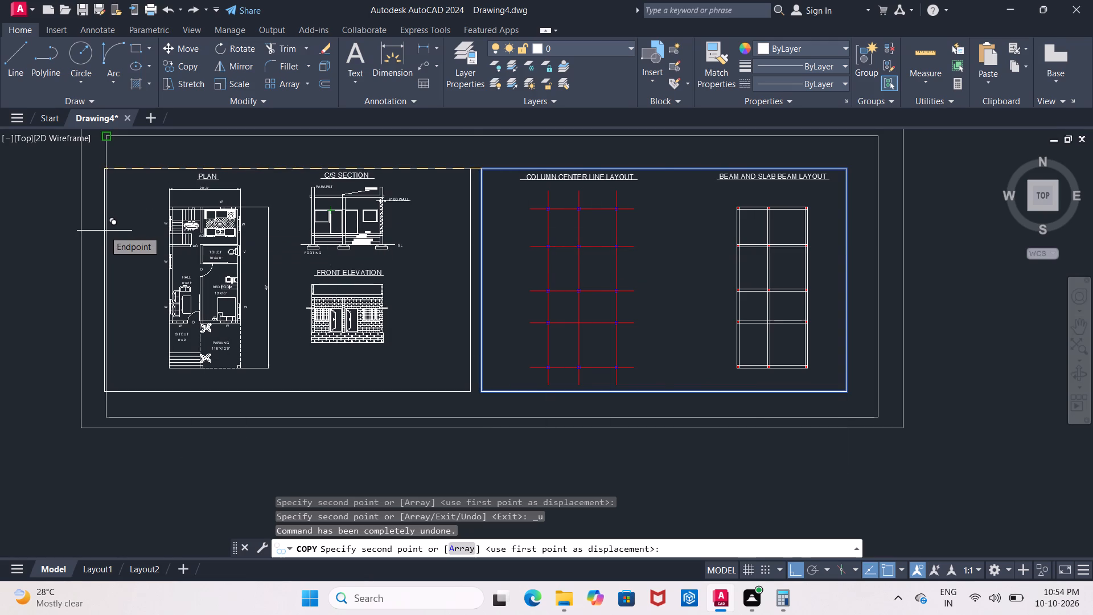
{"action": "middle_click_drag", "start_coordinate": [104, 231], "coordinate": [104, 271]}
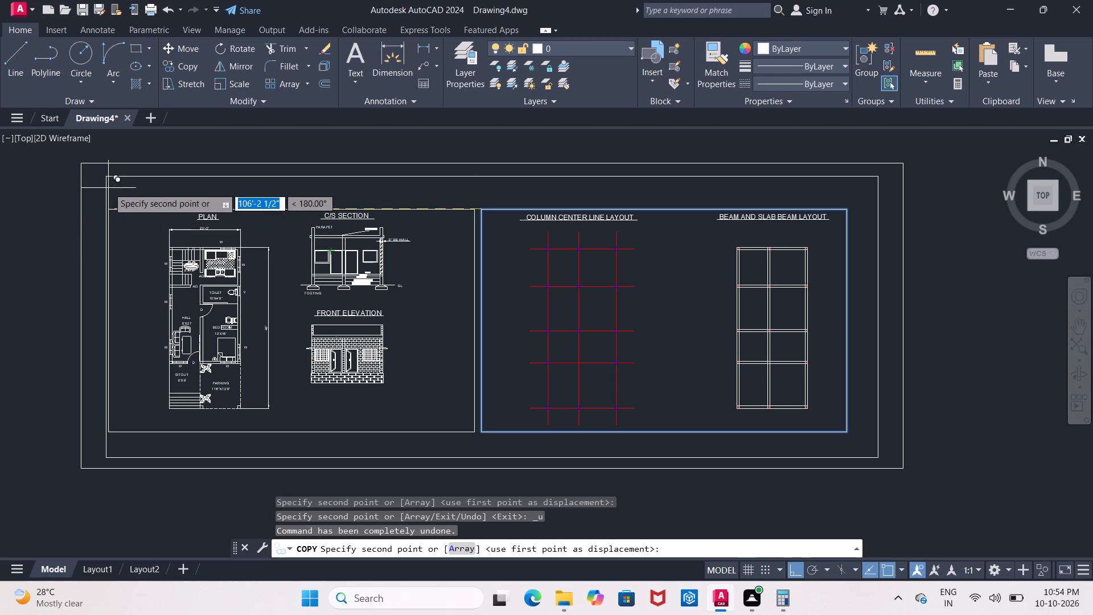
{"action": "left_click", "coordinate": [108, 178]}
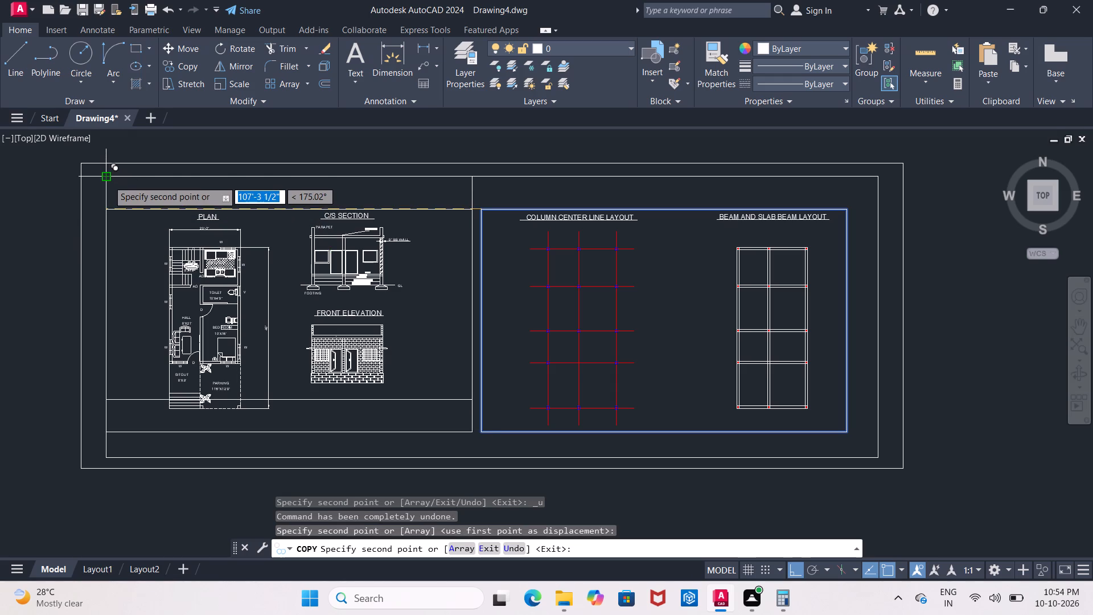
{"action": "key", "text": "Escape"}
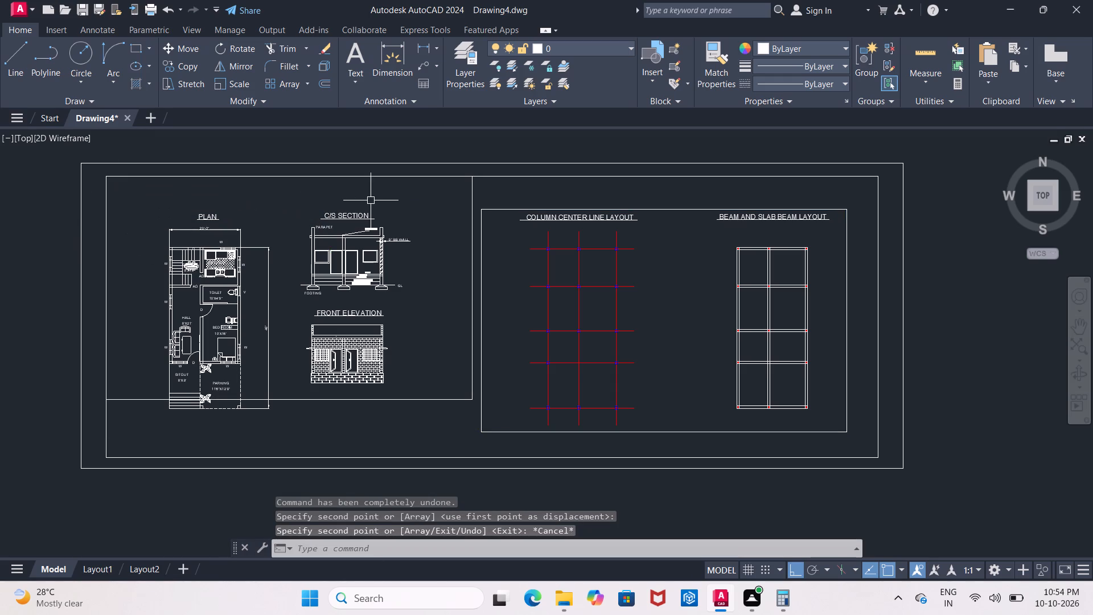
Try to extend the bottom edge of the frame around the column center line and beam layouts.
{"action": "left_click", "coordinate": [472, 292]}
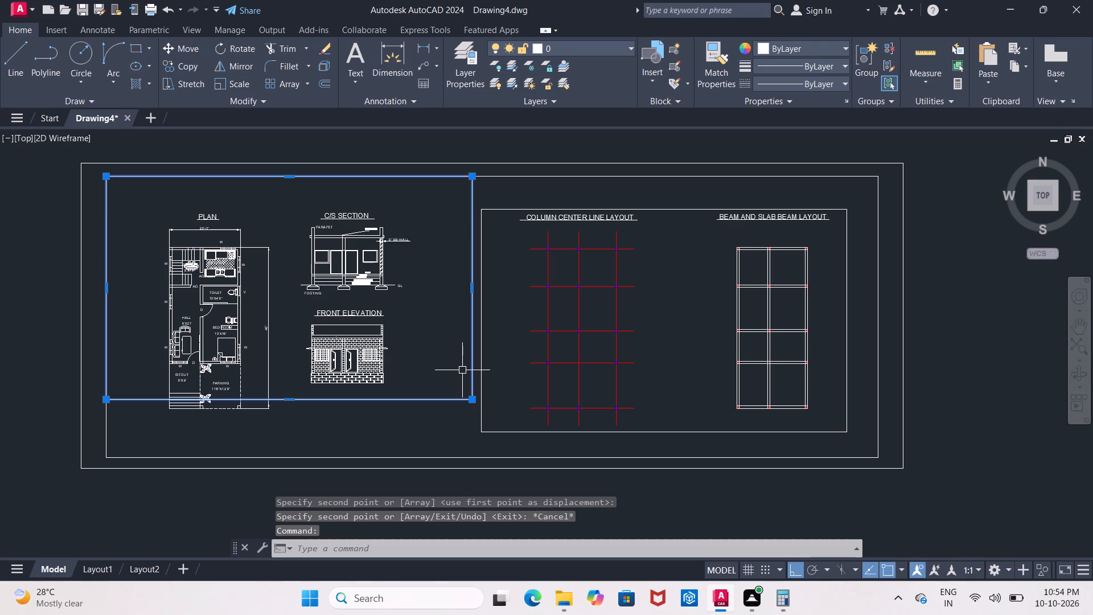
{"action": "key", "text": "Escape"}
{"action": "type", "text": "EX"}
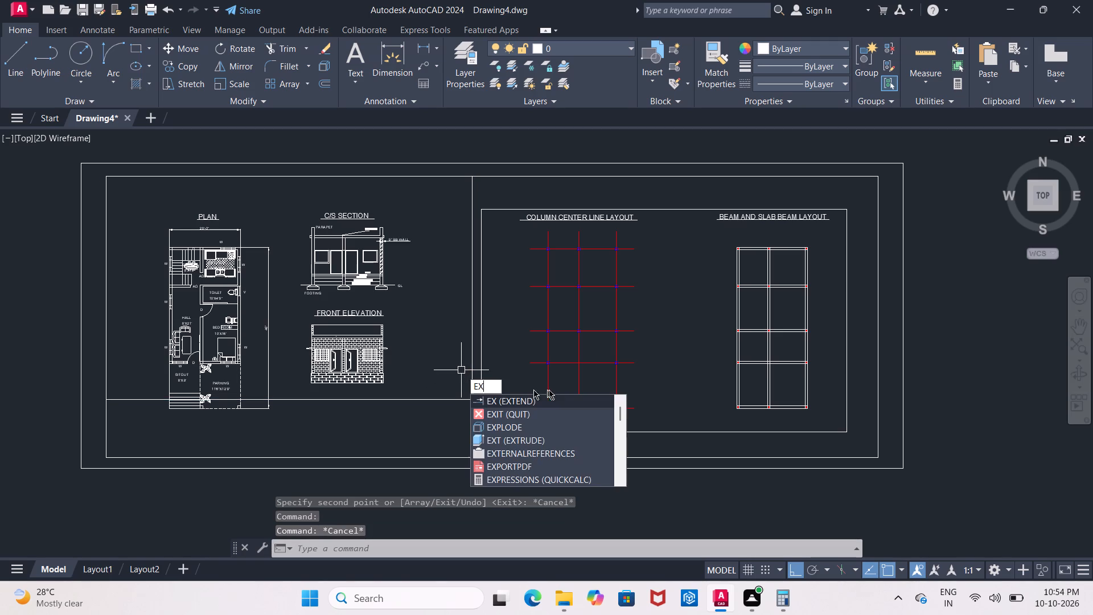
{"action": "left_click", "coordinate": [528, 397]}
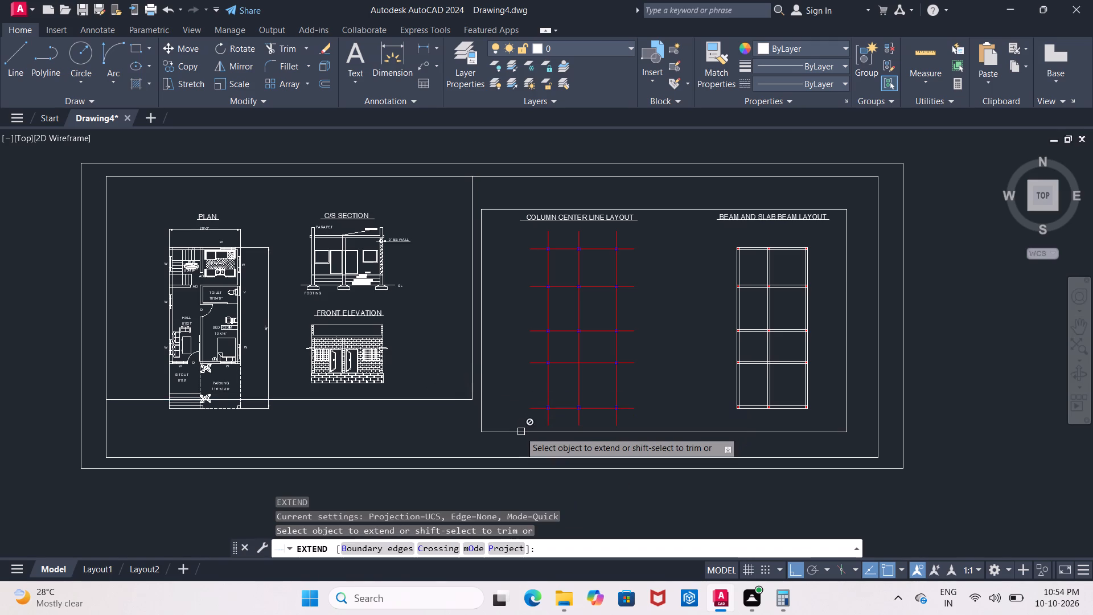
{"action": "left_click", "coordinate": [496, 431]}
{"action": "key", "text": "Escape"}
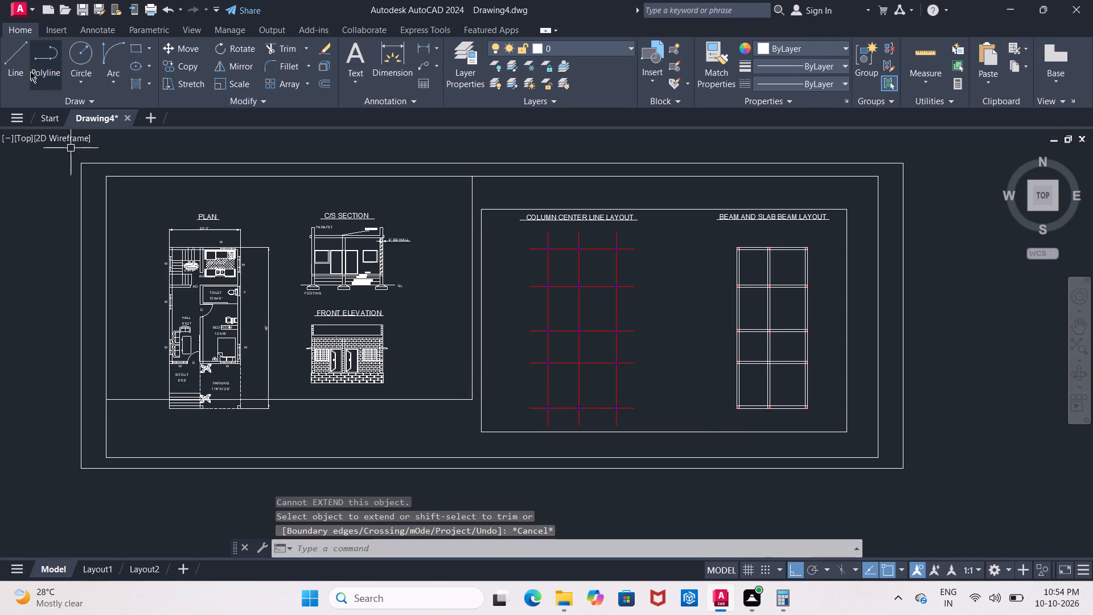
Draw a horizontal guide line from the lower-left corner of the column and beam layouts frame out past the sheet's left border.
{"action": "left_click", "coordinate": [20, 71]}
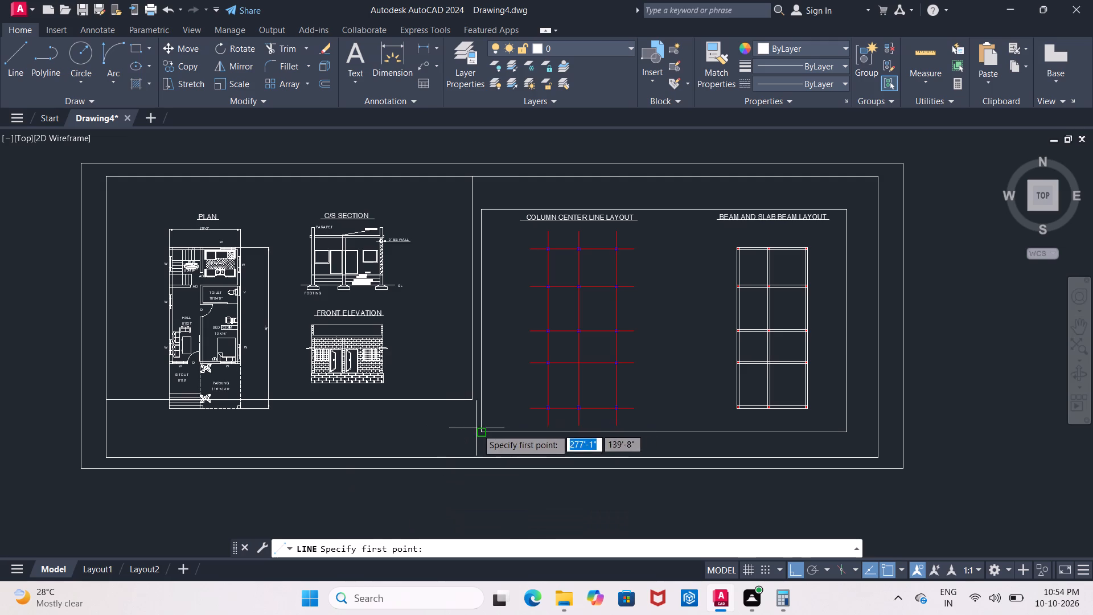
{"action": "left_click", "coordinate": [483, 434]}
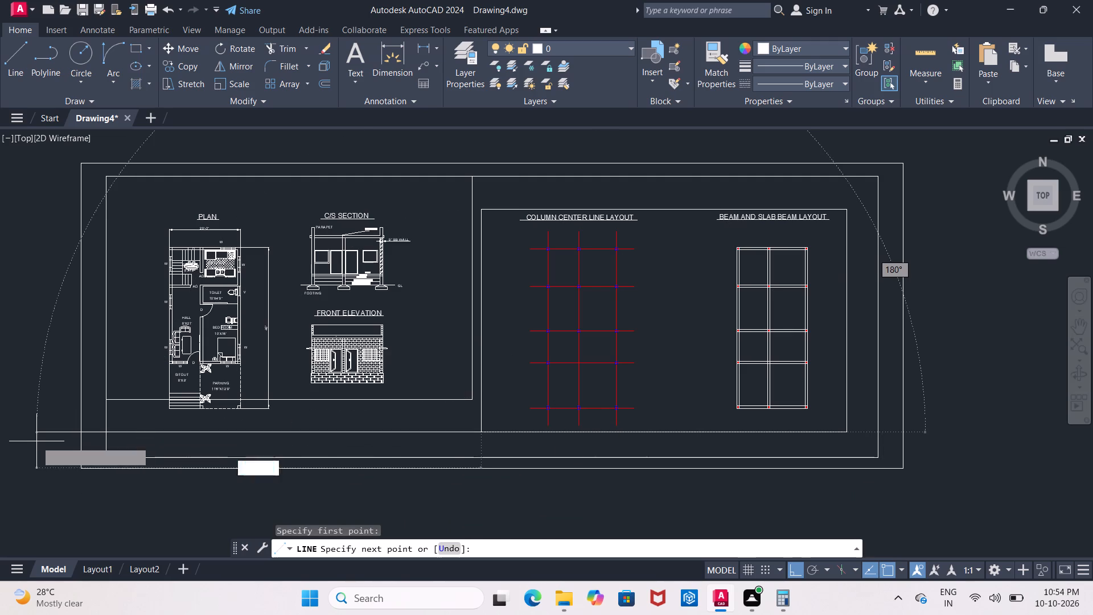
{"action": "left_click", "coordinate": [35, 441]}
{"action": "key", "text": "Escape"}
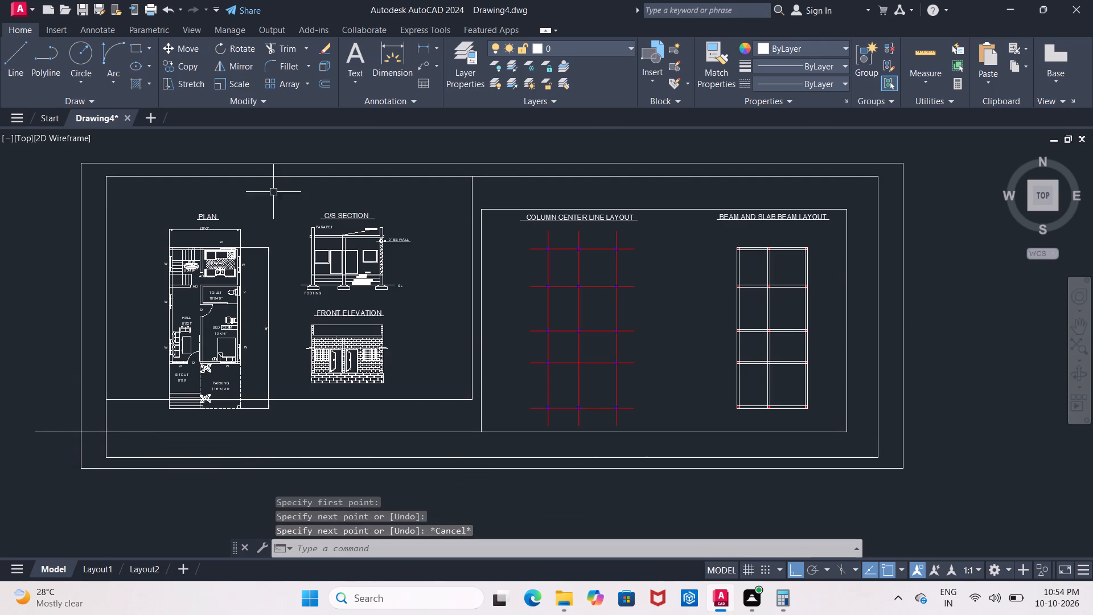
Move the frame around the plan and elevations down 9'-4", placing its lower-left corner on the guide line at the inner border.
{"action": "left_click", "coordinate": [273, 176]}
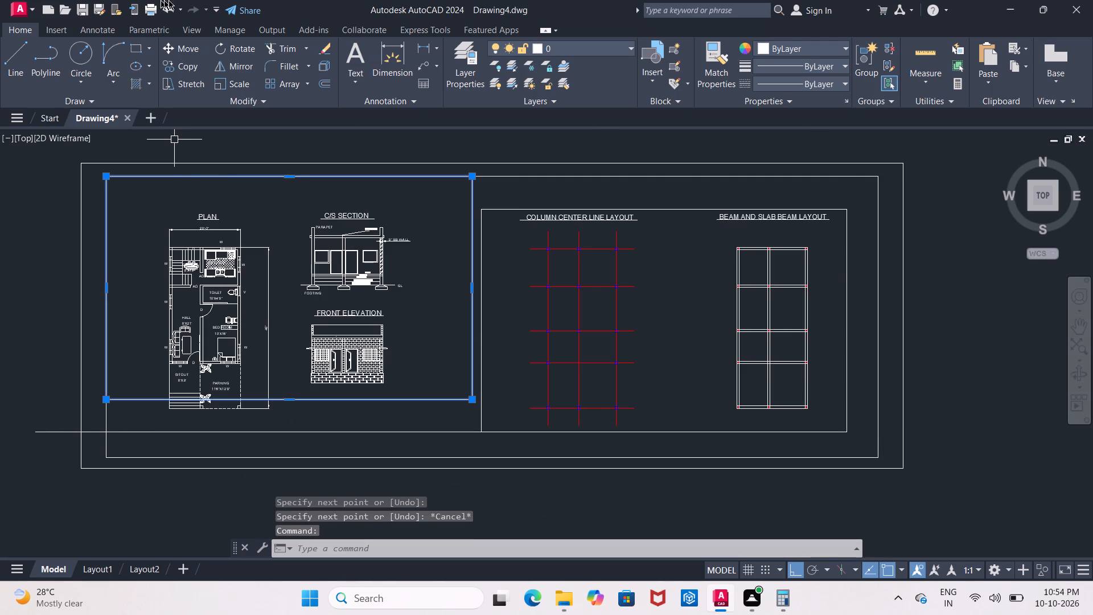
{"action": "left_click", "coordinate": [176, 51]}
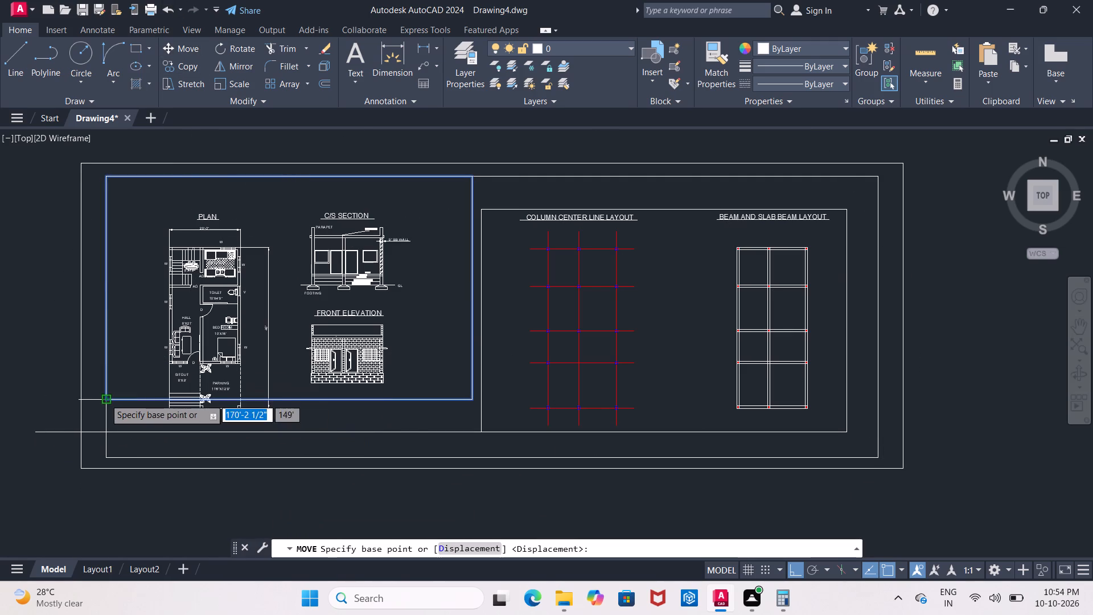
{"action": "left_click", "coordinate": [105, 399]}
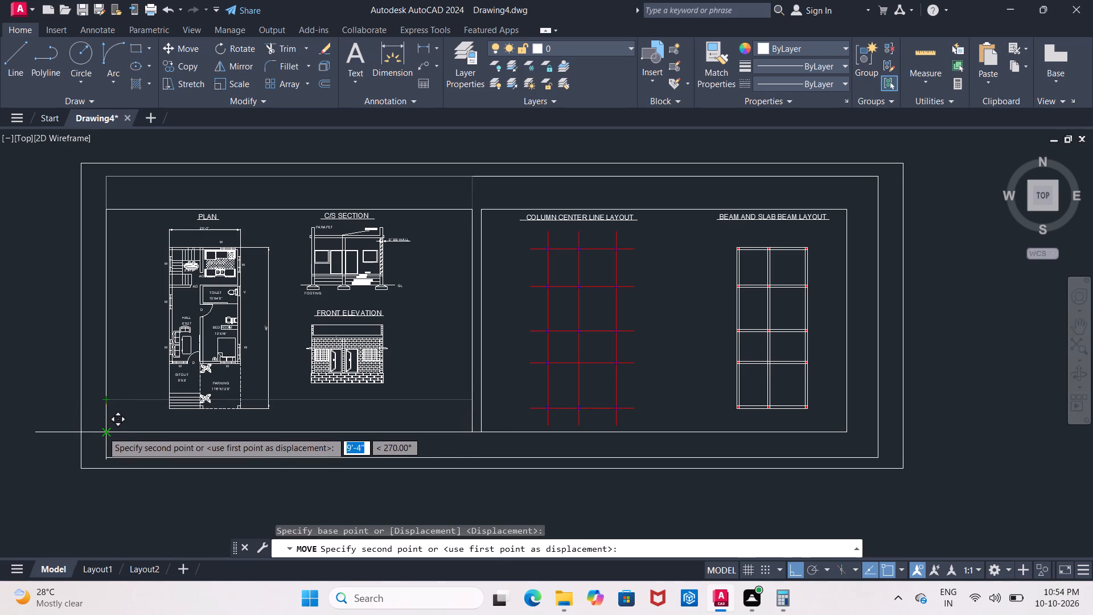
{"action": "left_click", "coordinate": [102, 432]}
{"action": "key", "text": "Escape"}
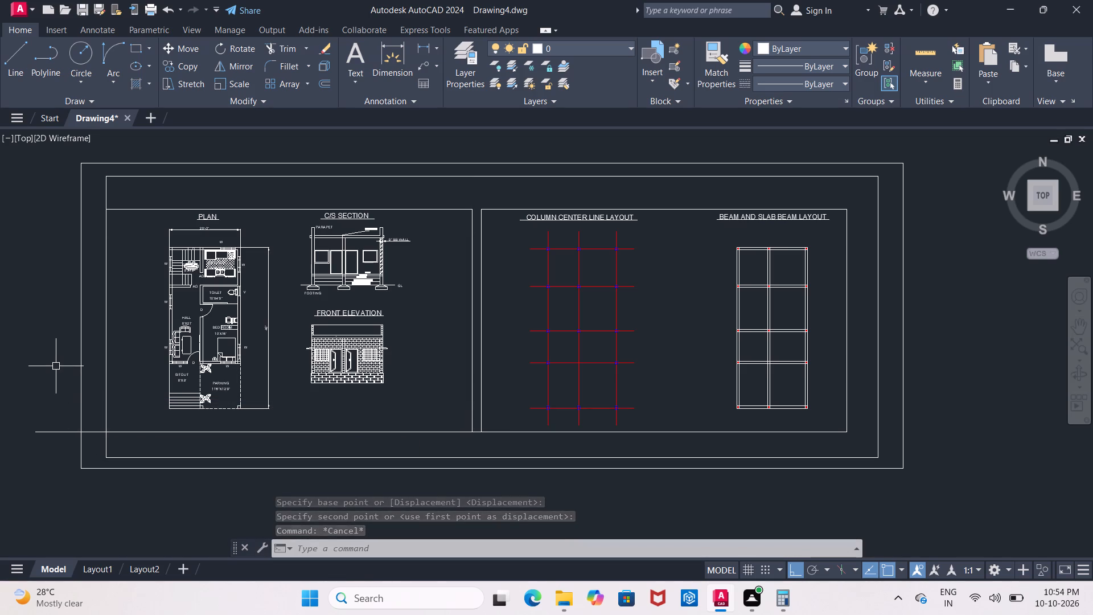
Erase the horizontal guide line that runs past the sheet's left border.
{"action": "left_click", "coordinate": [40, 433]}
{"action": "key", "text": "Delete"}
Erase the inner border rectangle of the sheet, keeping the outer border and the two drawing frames.
{"action": "scroll", "coordinate": [42, 432], "scroll_direction": "down", "scroll_amount": 1}
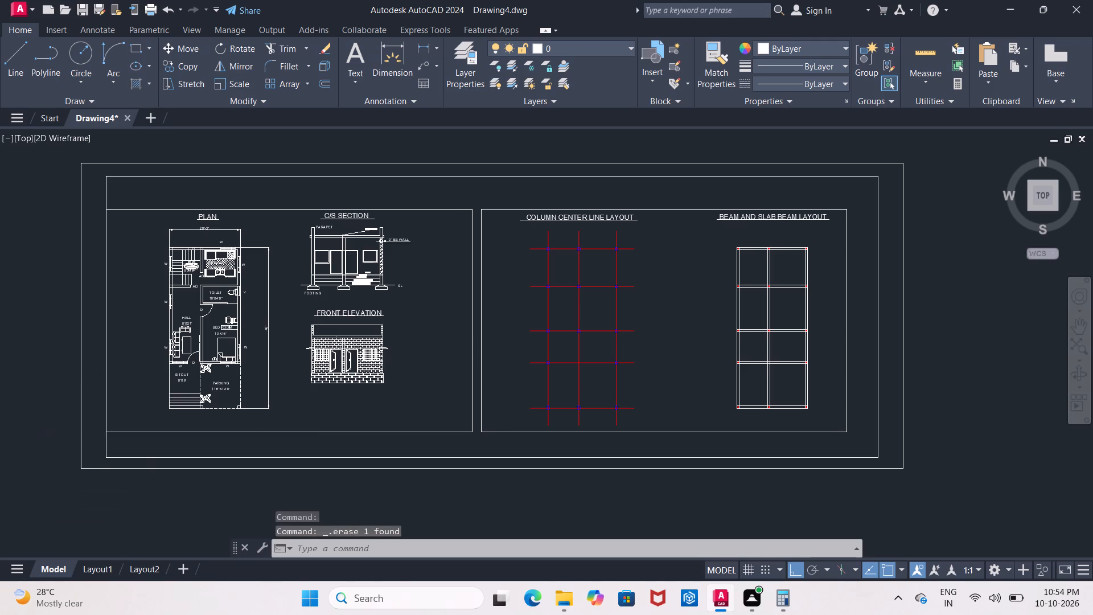
{"action": "middle_click_drag", "start_coordinate": [48, 430], "coordinate": [156, 427]}
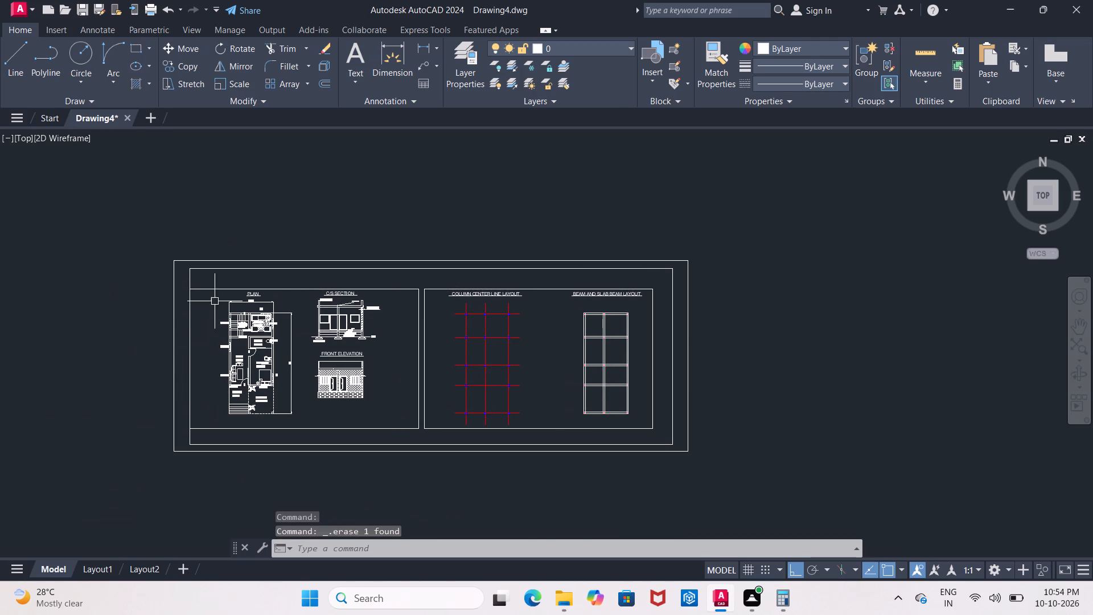
{"action": "left_click", "coordinate": [229, 270]}
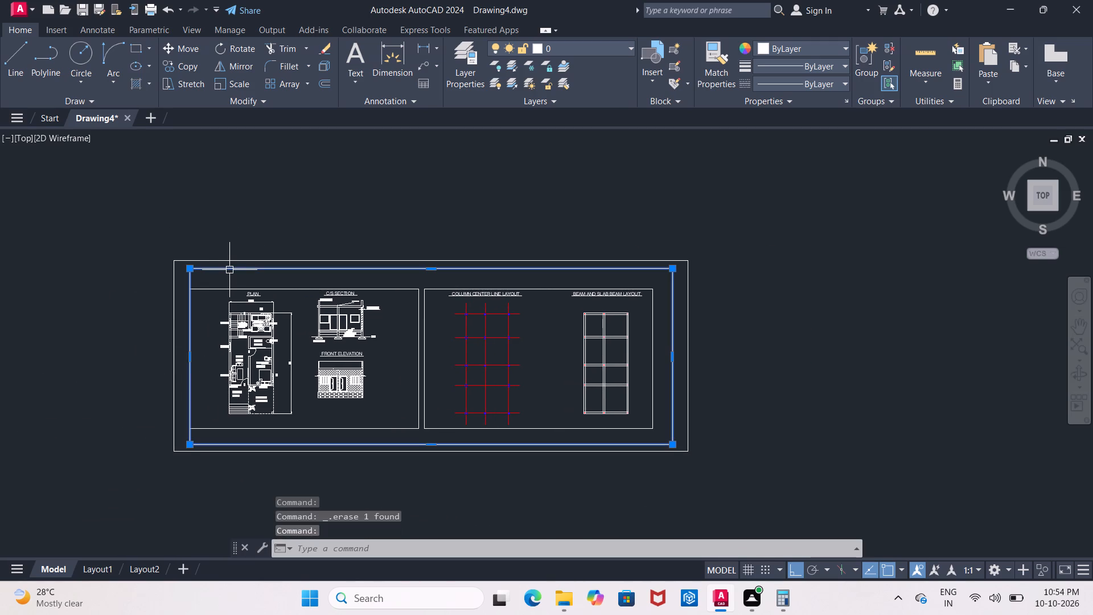
{"action": "key", "text": "Delete"}
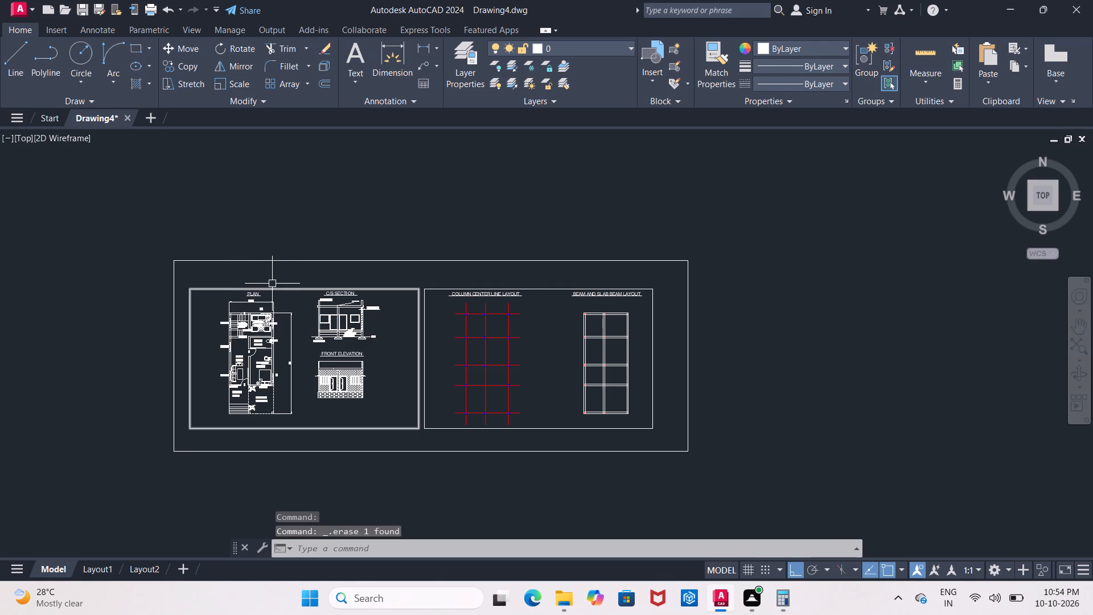
Open the program options and look at the Open and Save settings.
{"action": "middle_click_drag", "start_coordinate": [274, 280], "coordinate": [258, 272]}
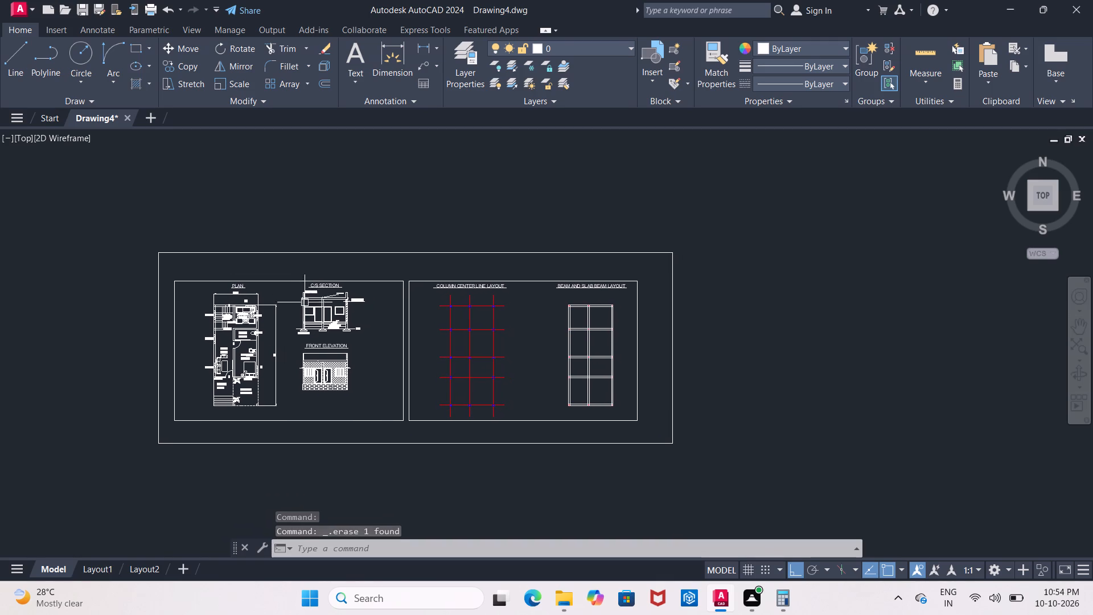
{"action": "middle_click_drag", "start_coordinate": [346, 334], "coordinate": [339, 307]}
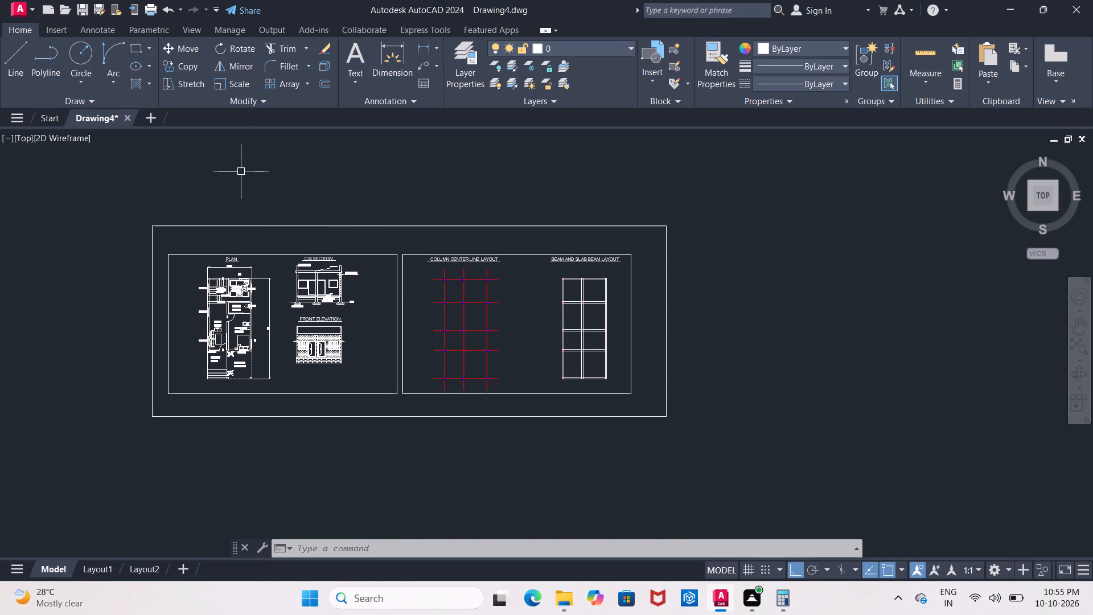
{"action": "type", "text": "OPT"}
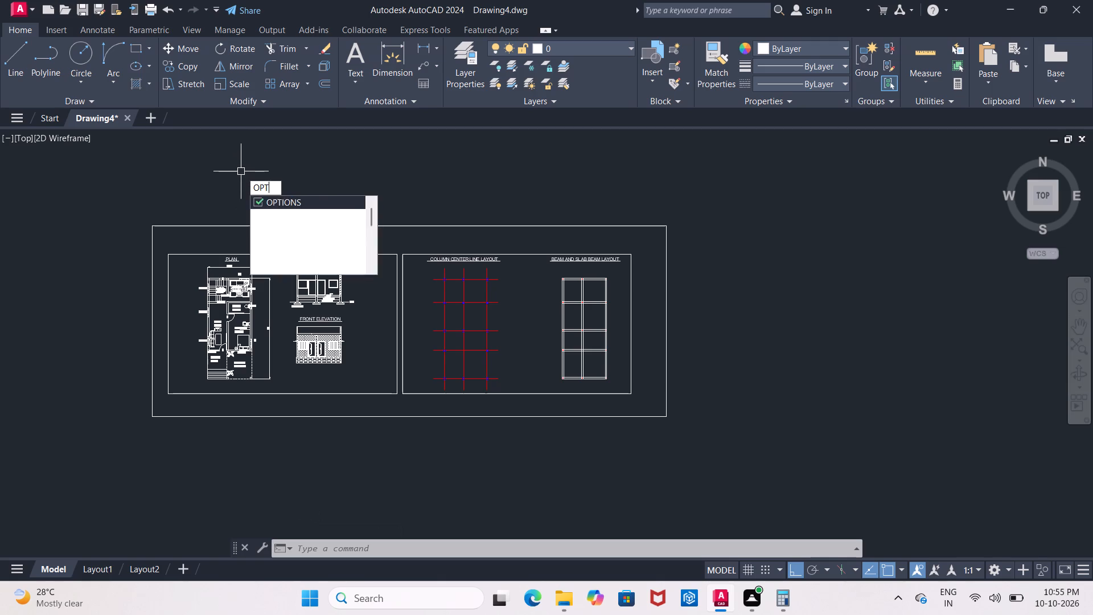
{"action": "left_click", "coordinate": [307, 201]}
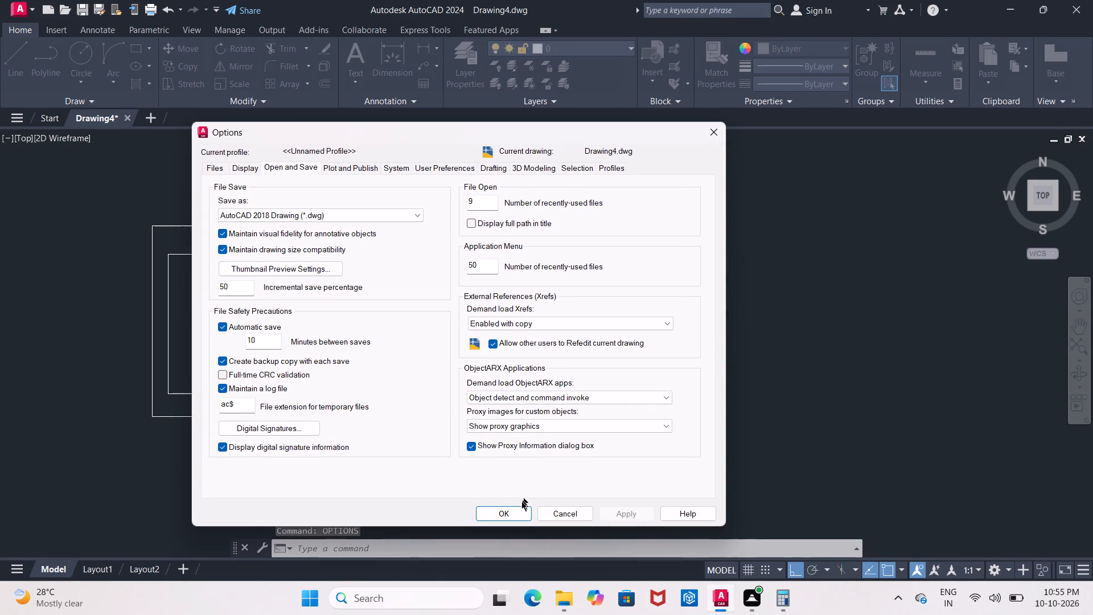
{"action": "left_click", "coordinate": [518, 511]}
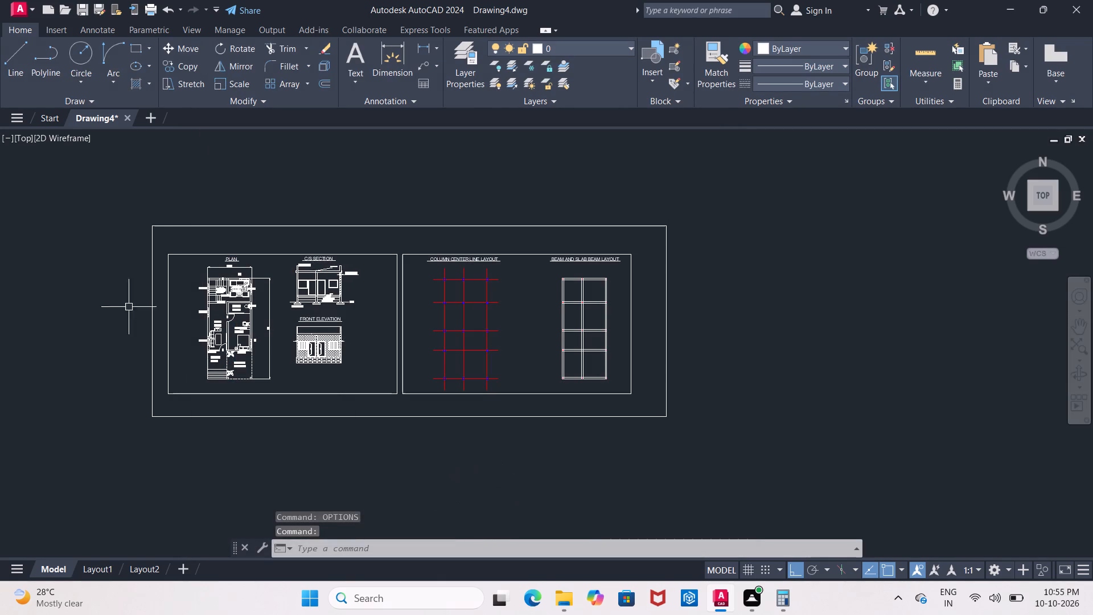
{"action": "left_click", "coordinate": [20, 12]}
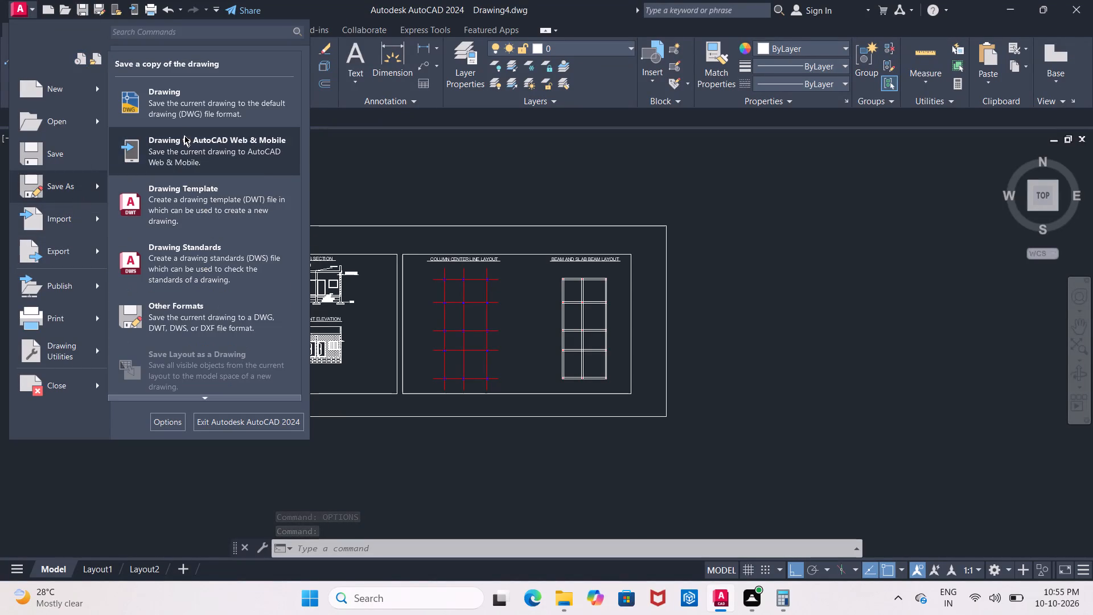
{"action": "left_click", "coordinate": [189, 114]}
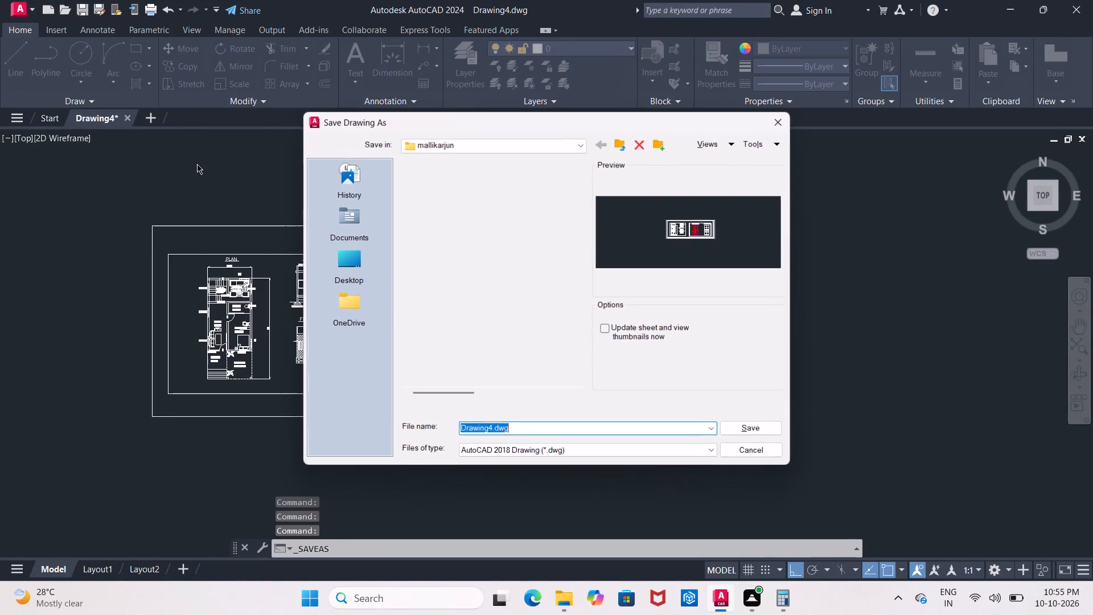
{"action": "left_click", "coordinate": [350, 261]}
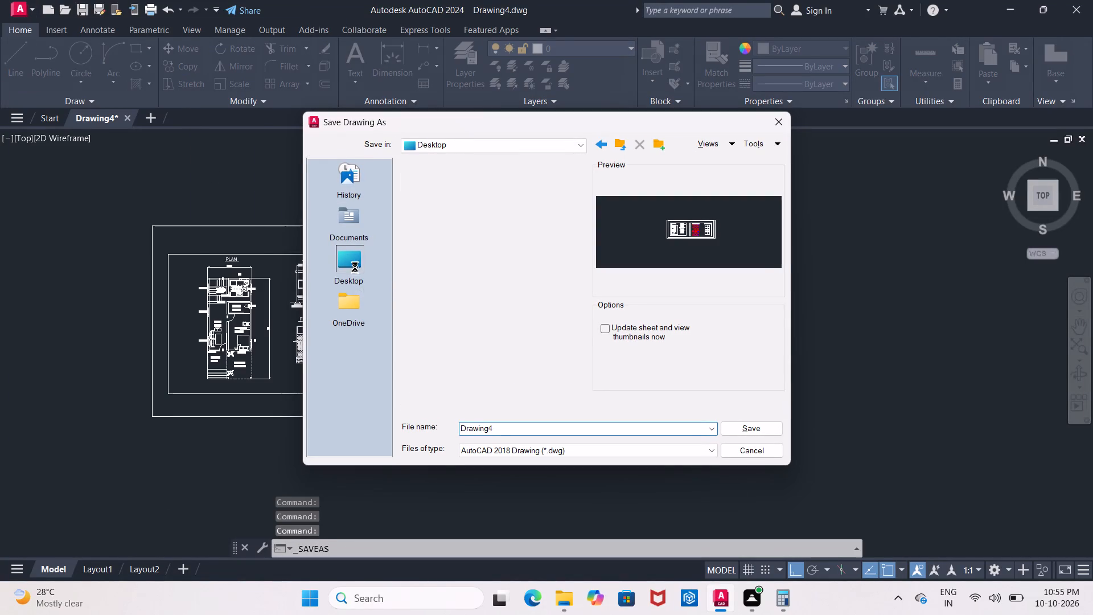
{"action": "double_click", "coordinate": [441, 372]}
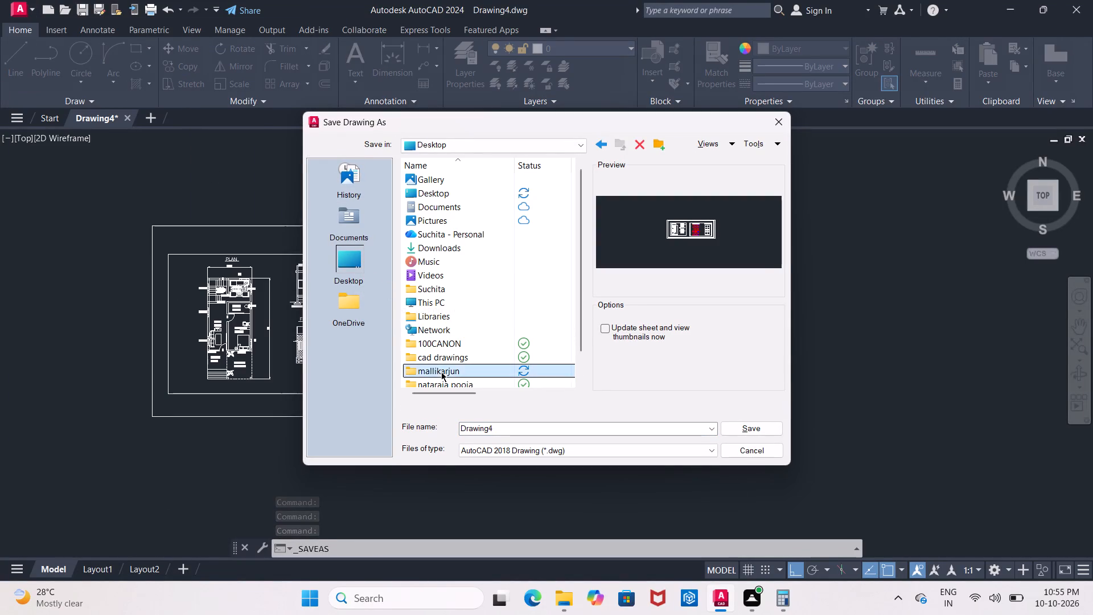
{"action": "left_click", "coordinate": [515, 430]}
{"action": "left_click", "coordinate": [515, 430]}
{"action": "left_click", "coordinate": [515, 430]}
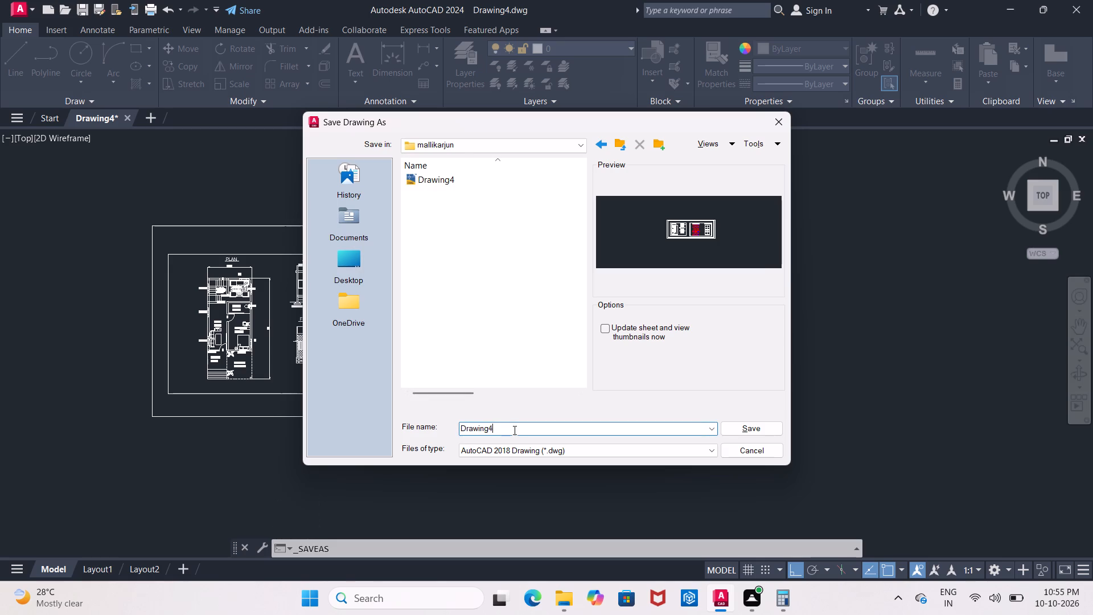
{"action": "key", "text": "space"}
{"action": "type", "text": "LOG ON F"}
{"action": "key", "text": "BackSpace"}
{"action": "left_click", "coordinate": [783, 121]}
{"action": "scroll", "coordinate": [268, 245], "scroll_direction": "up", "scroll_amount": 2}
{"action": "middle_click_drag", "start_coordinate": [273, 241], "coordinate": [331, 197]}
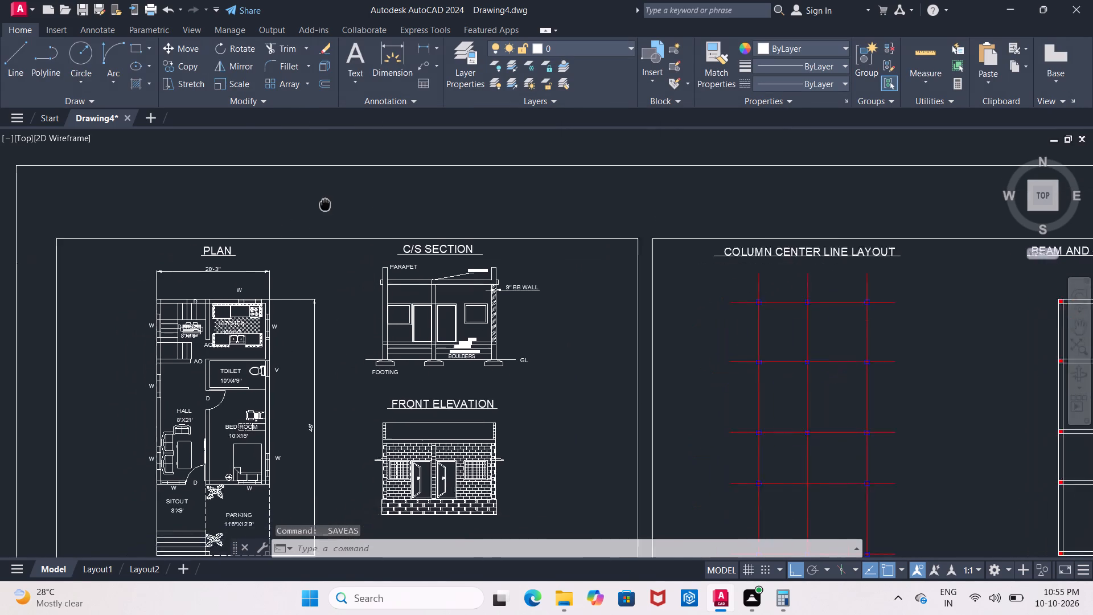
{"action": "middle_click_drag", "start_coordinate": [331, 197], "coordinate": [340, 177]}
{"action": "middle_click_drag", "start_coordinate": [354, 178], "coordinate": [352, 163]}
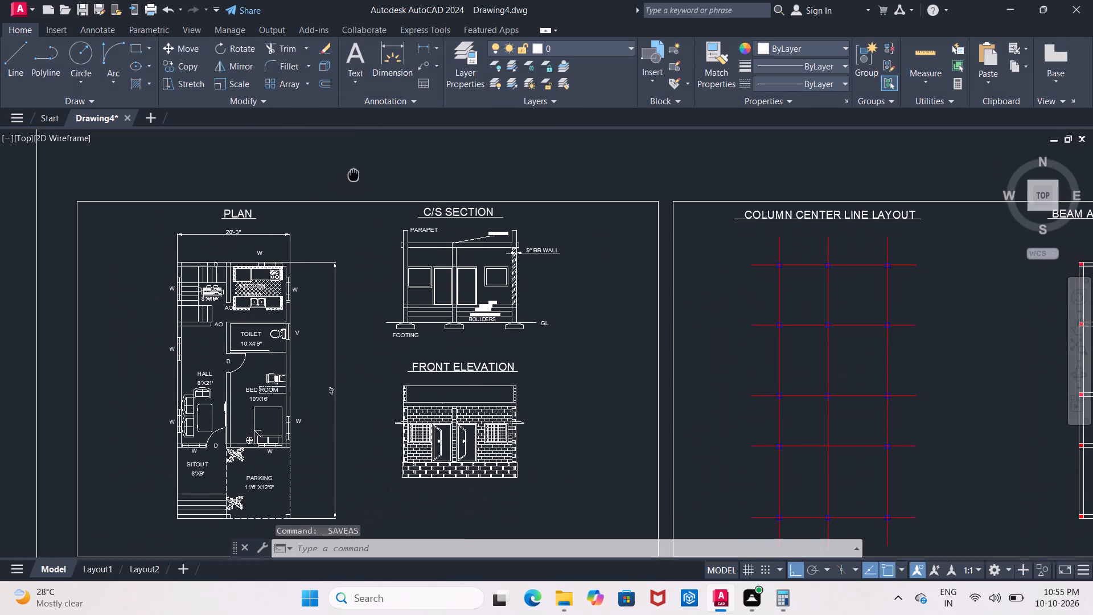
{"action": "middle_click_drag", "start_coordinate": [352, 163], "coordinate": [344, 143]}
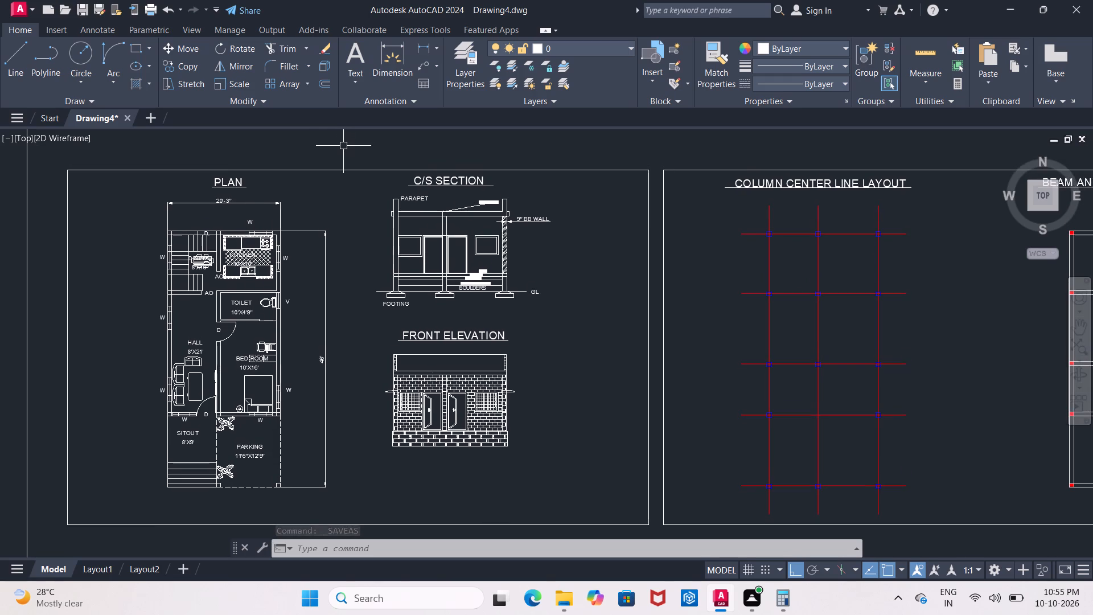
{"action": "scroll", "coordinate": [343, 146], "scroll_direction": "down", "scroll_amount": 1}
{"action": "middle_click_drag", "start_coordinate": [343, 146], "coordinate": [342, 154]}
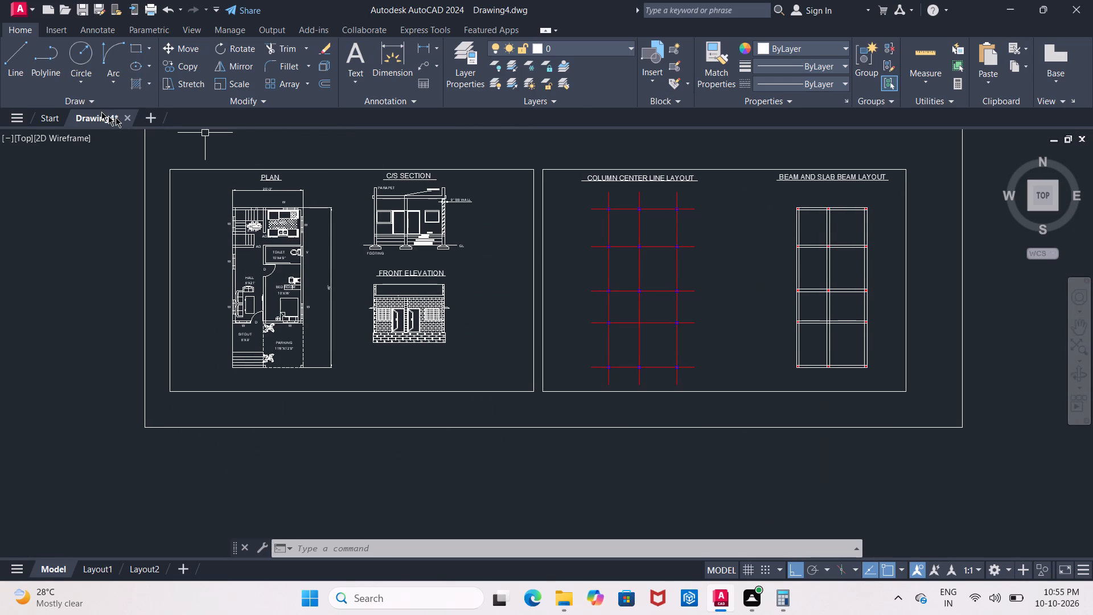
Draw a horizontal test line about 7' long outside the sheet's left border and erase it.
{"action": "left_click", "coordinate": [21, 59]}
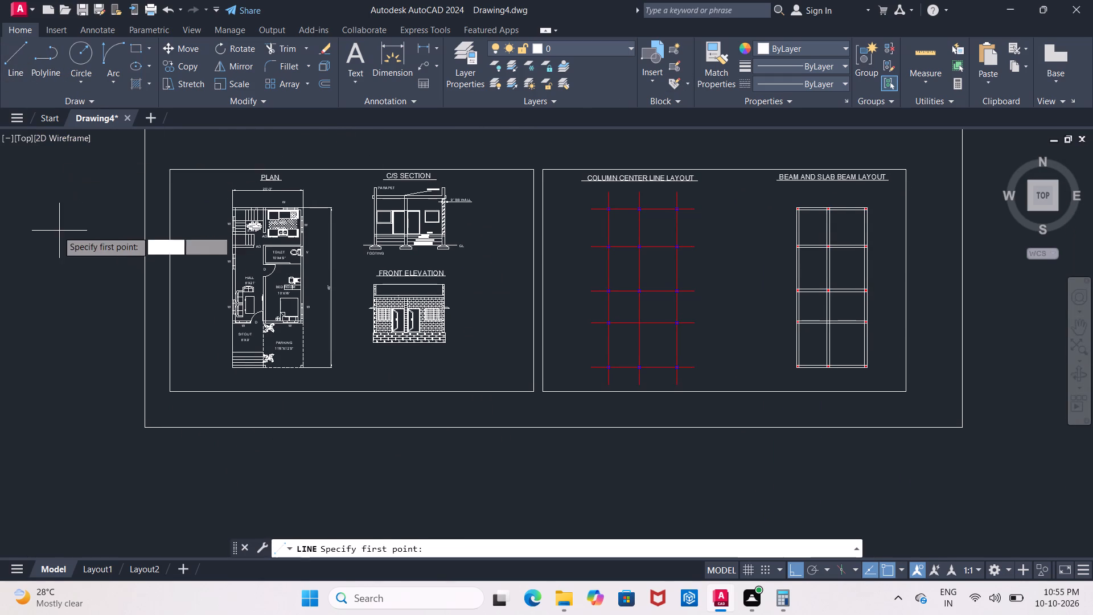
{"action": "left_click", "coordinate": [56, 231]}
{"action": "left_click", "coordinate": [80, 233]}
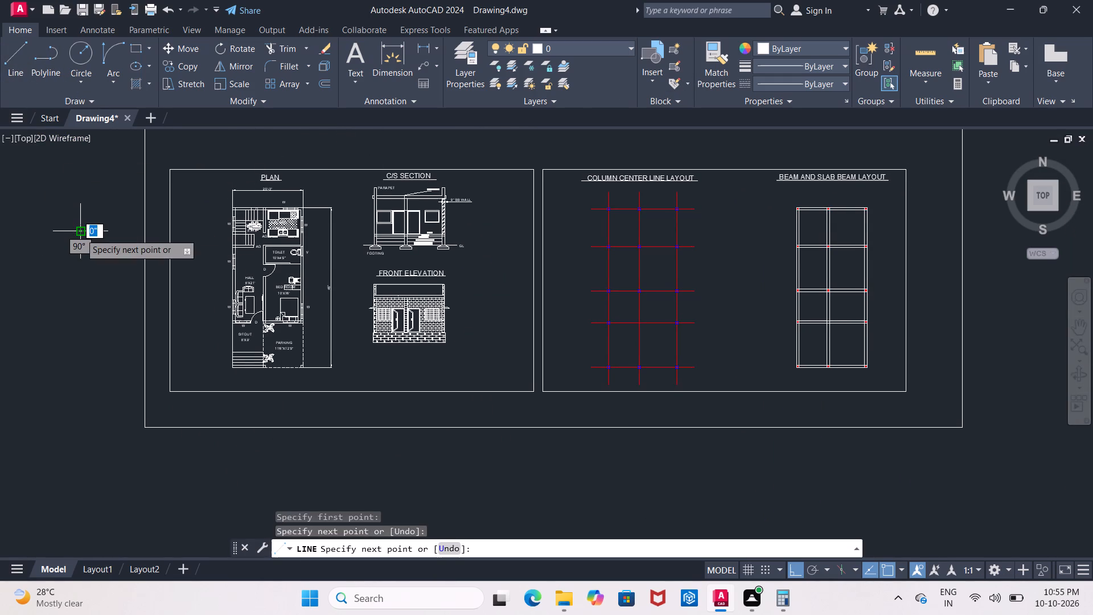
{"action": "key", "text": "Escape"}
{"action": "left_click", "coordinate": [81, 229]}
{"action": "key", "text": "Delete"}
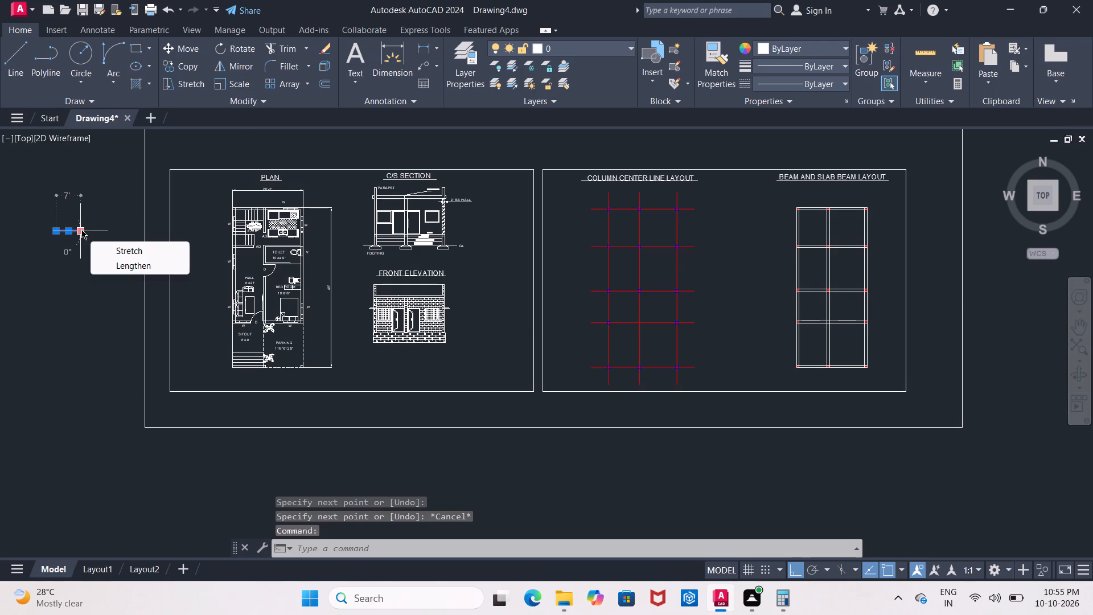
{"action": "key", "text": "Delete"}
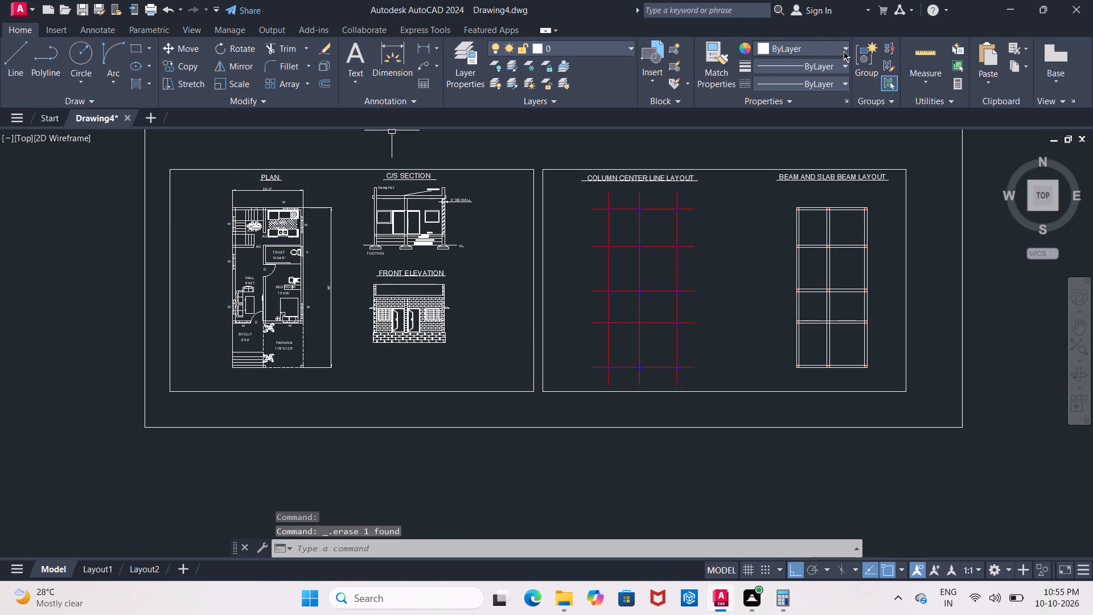
Draw a short horizontal line in magenta outside the sheet border, to the left of the plan.
{"action": "left_click", "coordinate": [760, 47]}
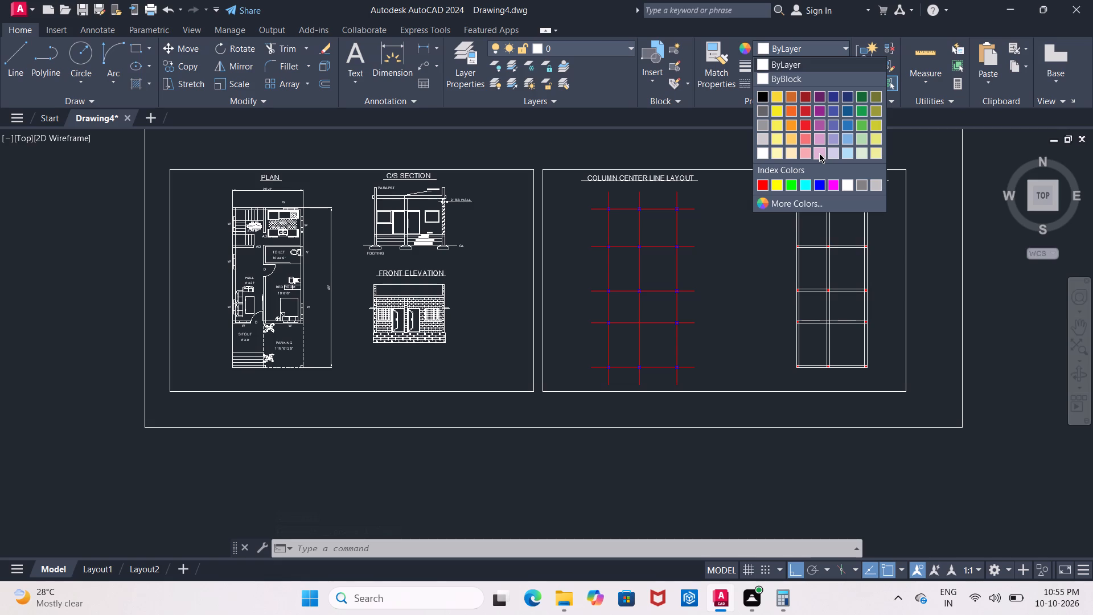
{"action": "left_click", "coordinate": [837, 184]}
{"action": "left_click", "coordinate": [10, 71]}
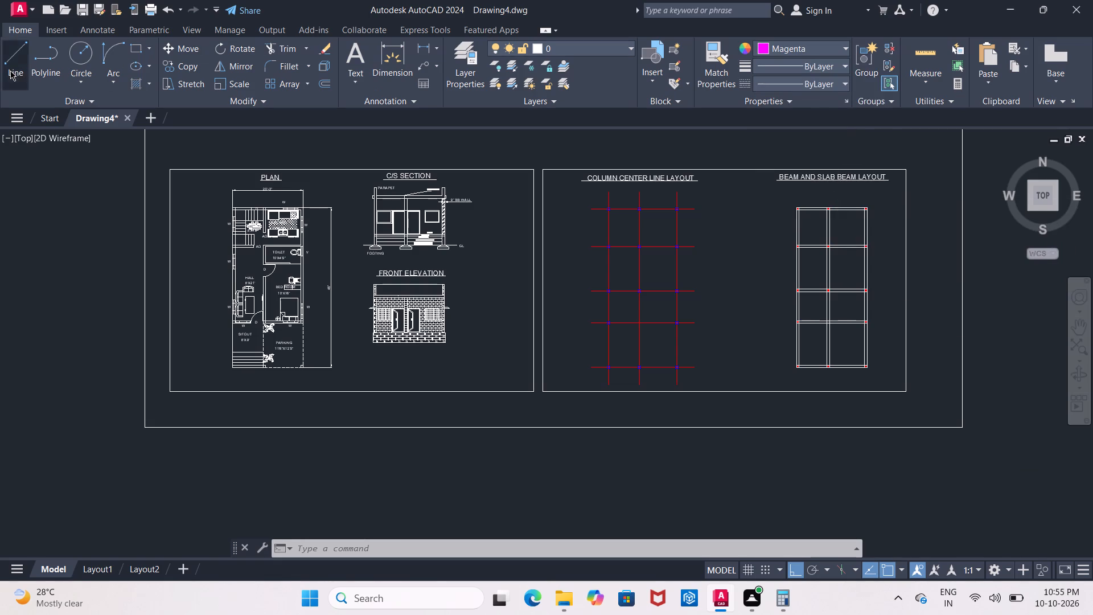
{"action": "left_click", "coordinate": [27, 231]}
{"action": "left_click", "coordinate": [73, 238]}
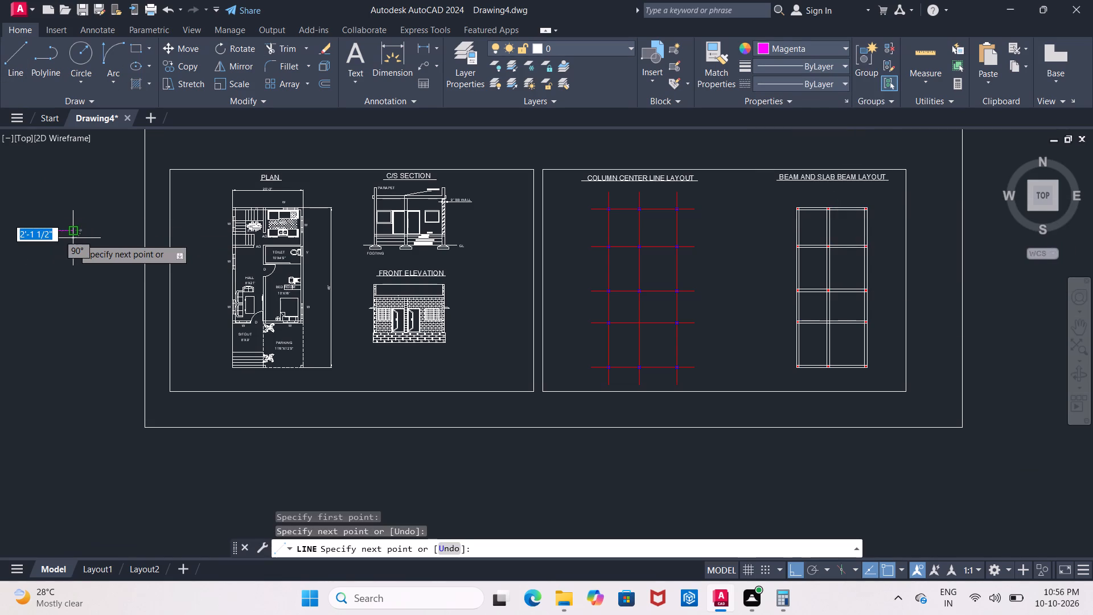
{"action": "key", "text": "Escape"}
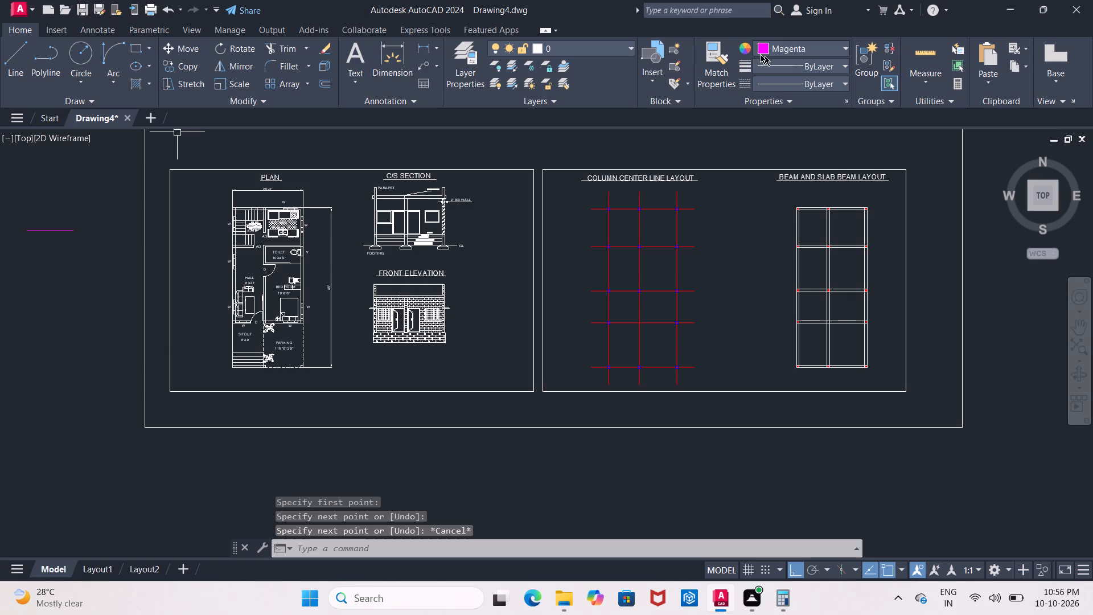
Match the magenta line's properties onto the PLAN, C/S SECTION and FRONT ELEVATION titles and their underlines.
{"action": "left_click", "coordinate": [720, 58]}
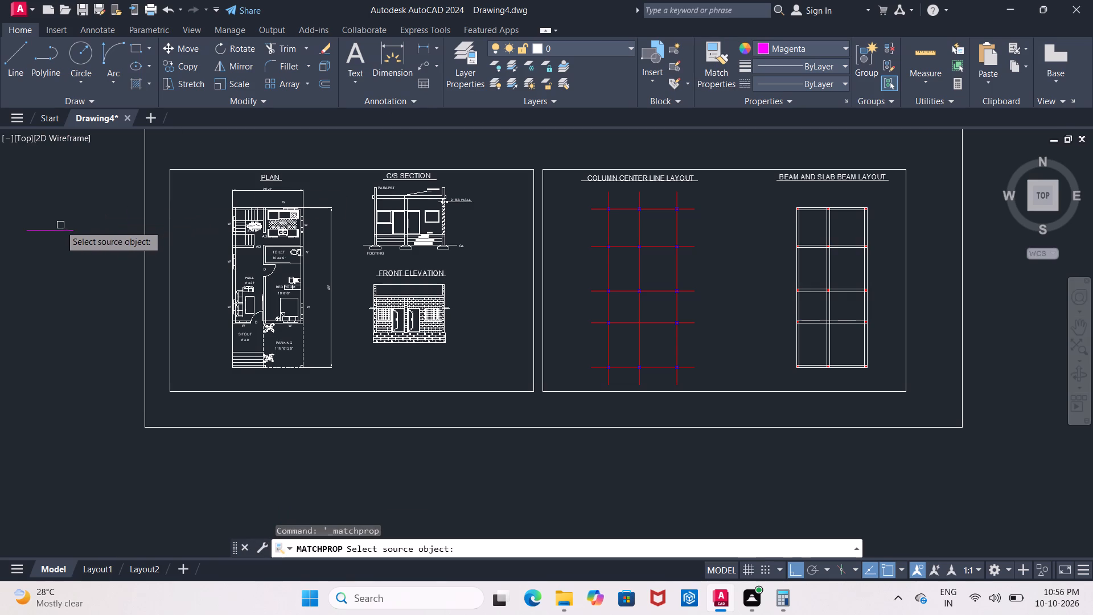
{"action": "left_click", "coordinate": [59, 229]}
{"action": "scroll", "coordinate": [253, 178], "scroll_direction": "up", "scroll_amount": 1}
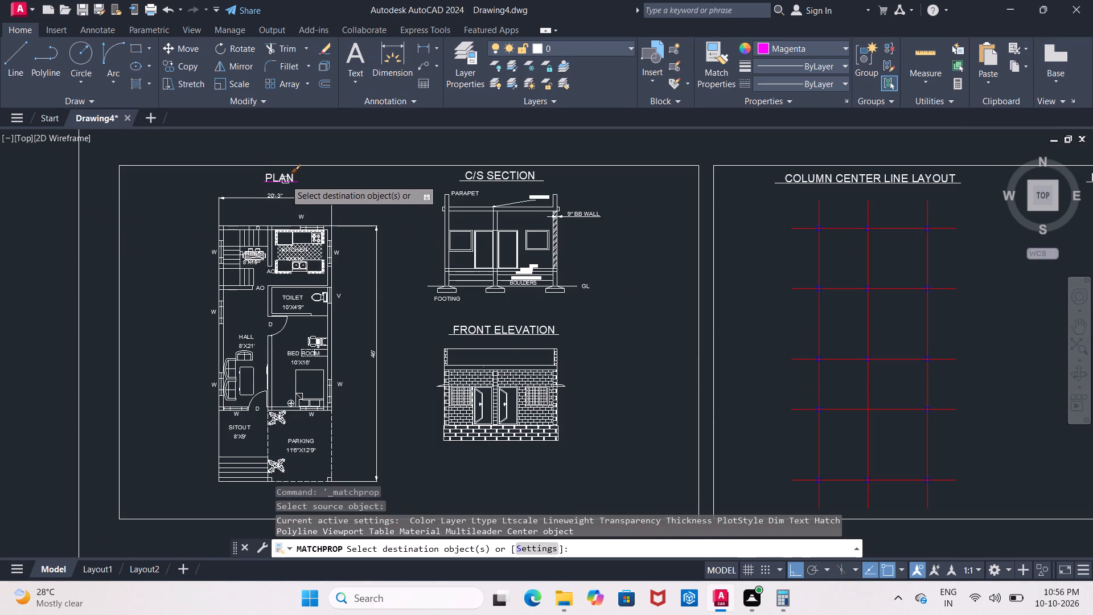
{"action": "scroll", "coordinate": [285, 177], "scroll_direction": "up", "scroll_amount": 1}
{"action": "left_click", "coordinate": [285, 177]}
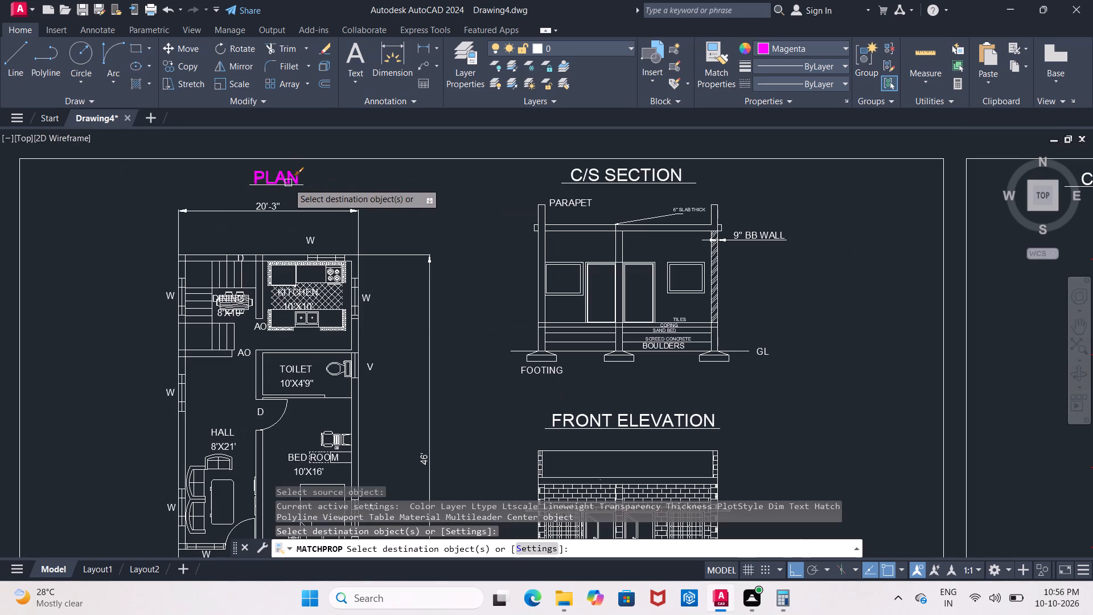
{"action": "left_click", "coordinate": [288, 183]}
{"action": "left_click", "coordinate": [643, 176]}
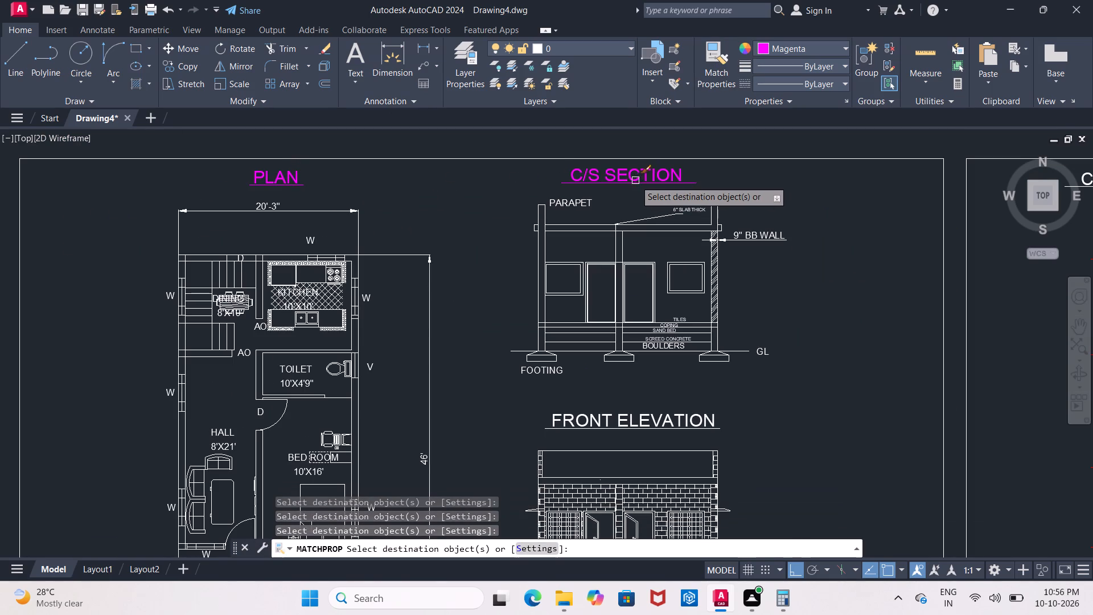
{"action": "left_click", "coordinate": [635, 181]}
{"action": "scroll", "coordinate": [635, 182], "scroll_direction": "down", "scroll_amount": 1}
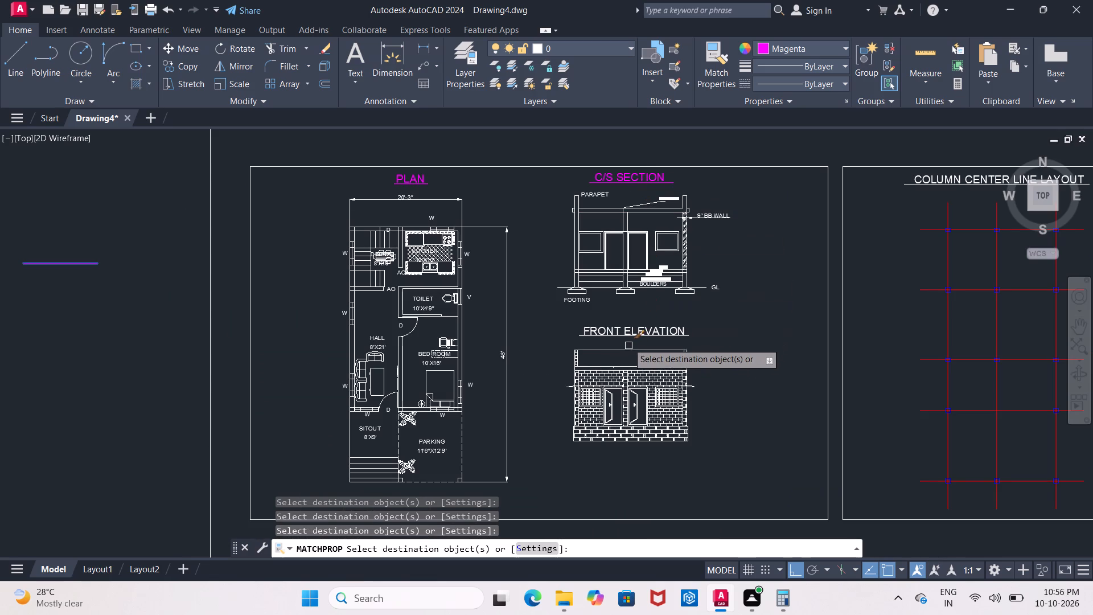
{"action": "left_click", "coordinate": [630, 332]}
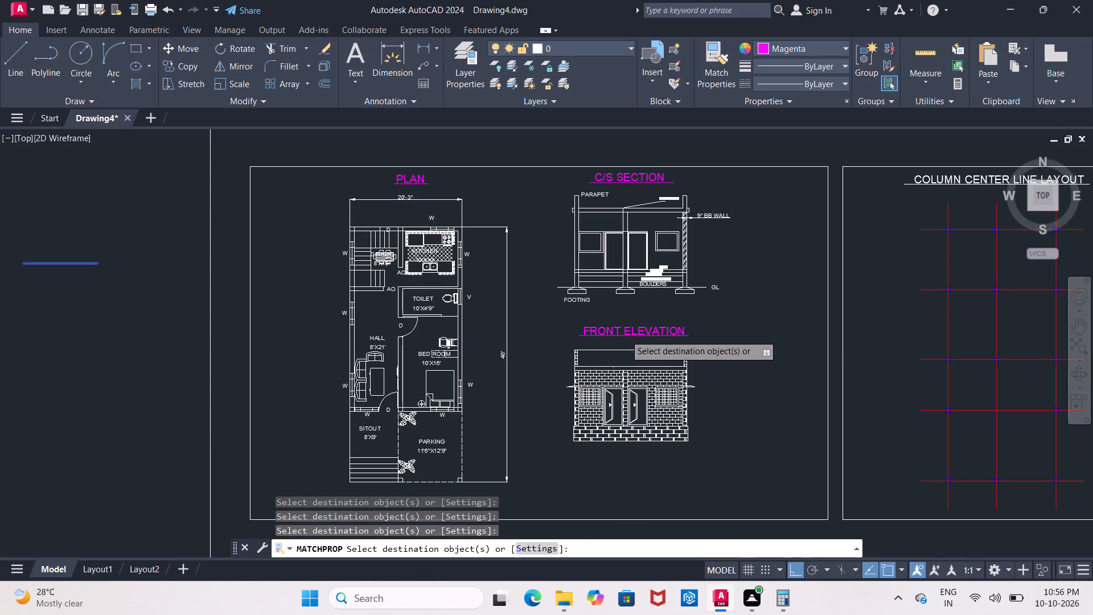
{"action": "left_click", "coordinate": [625, 335]}
Match the same magenta properties onto the COLUMN CENTER LINE LAYOUT and BEAM AND SLAB BEAM LAYOUT titles and their underlines.
{"action": "middle_click_drag", "start_coordinate": [698, 330], "coordinate": [260, 344]}
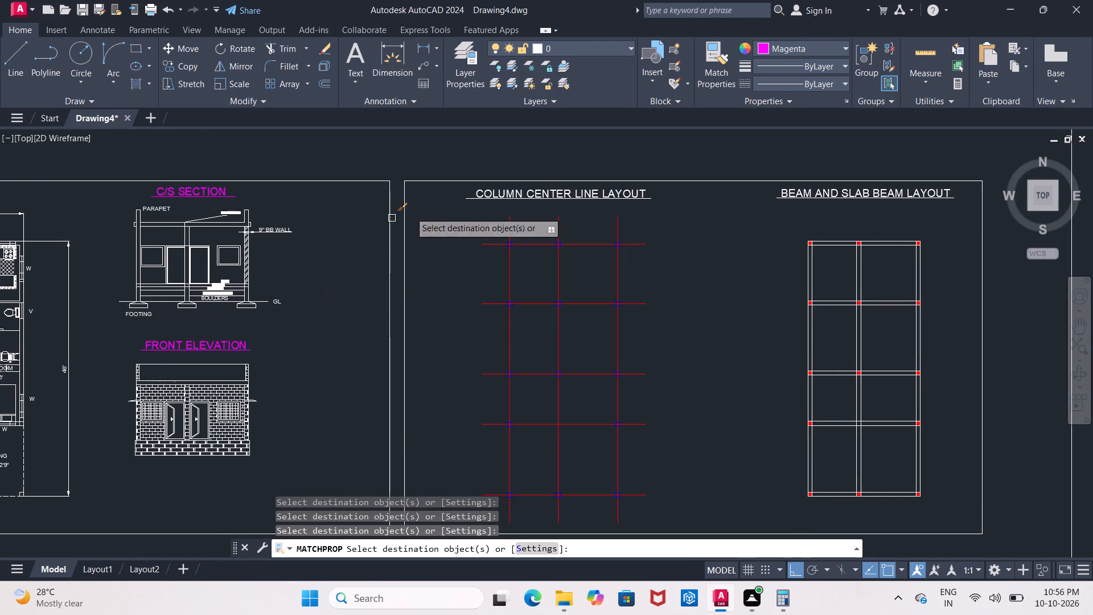
{"action": "left_click", "coordinate": [569, 193]}
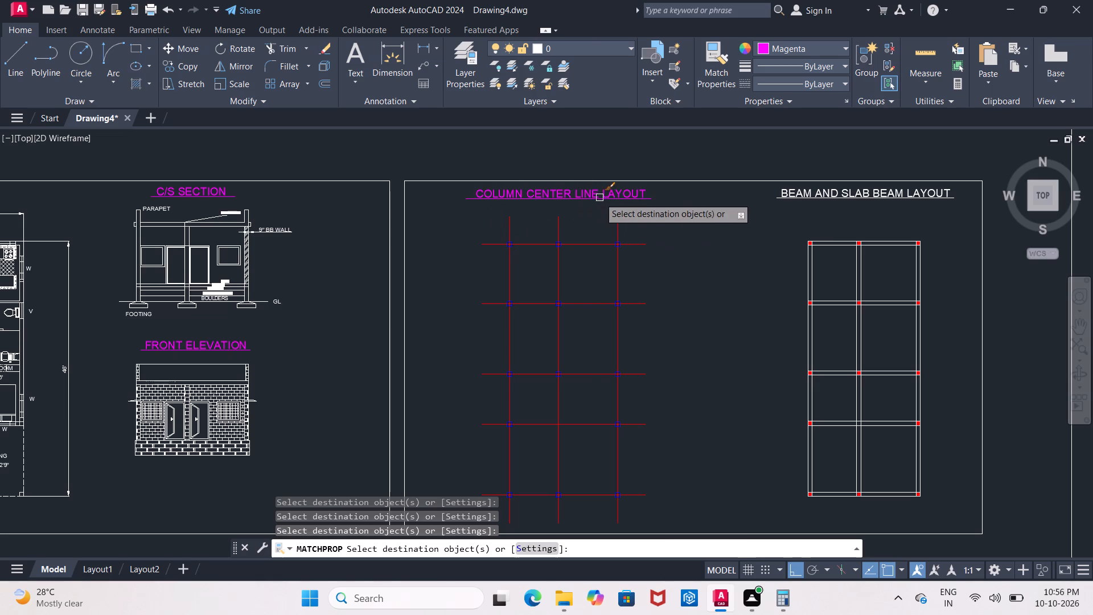
{"action": "left_click", "coordinate": [599, 198]}
{"action": "middle_click_drag", "start_coordinate": [687, 225], "coordinate": [487, 256]}
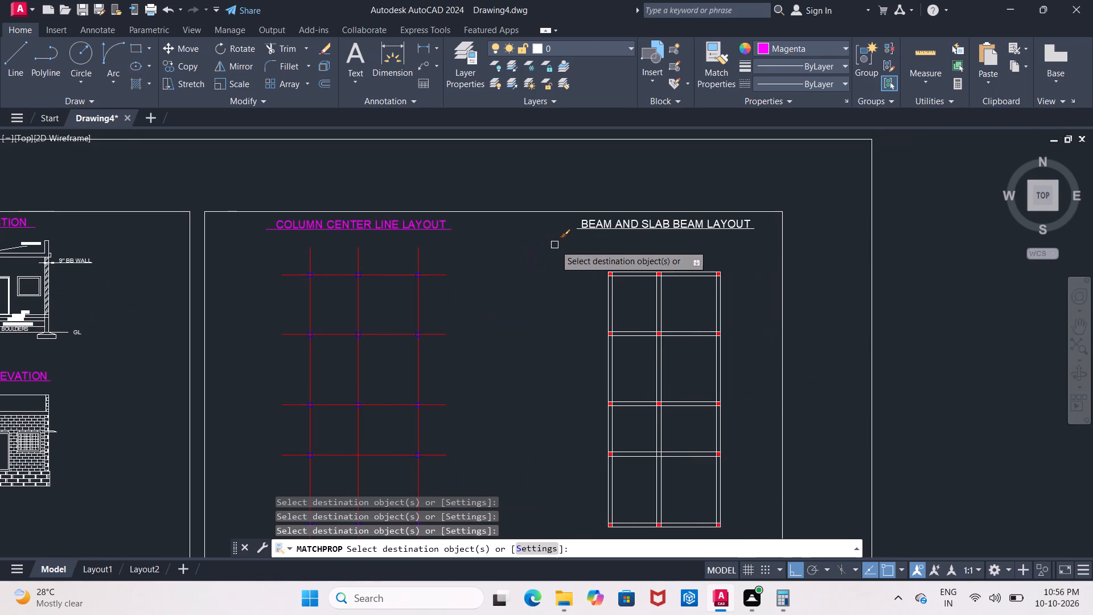
{"action": "scroll", "coordinate": [539, 240], "scroll_direction": "up", "scroll_amount": 1}
{"action": "middle_click_drag", "start_coordinate": [539, 240], "coordinate": [455, 226]}
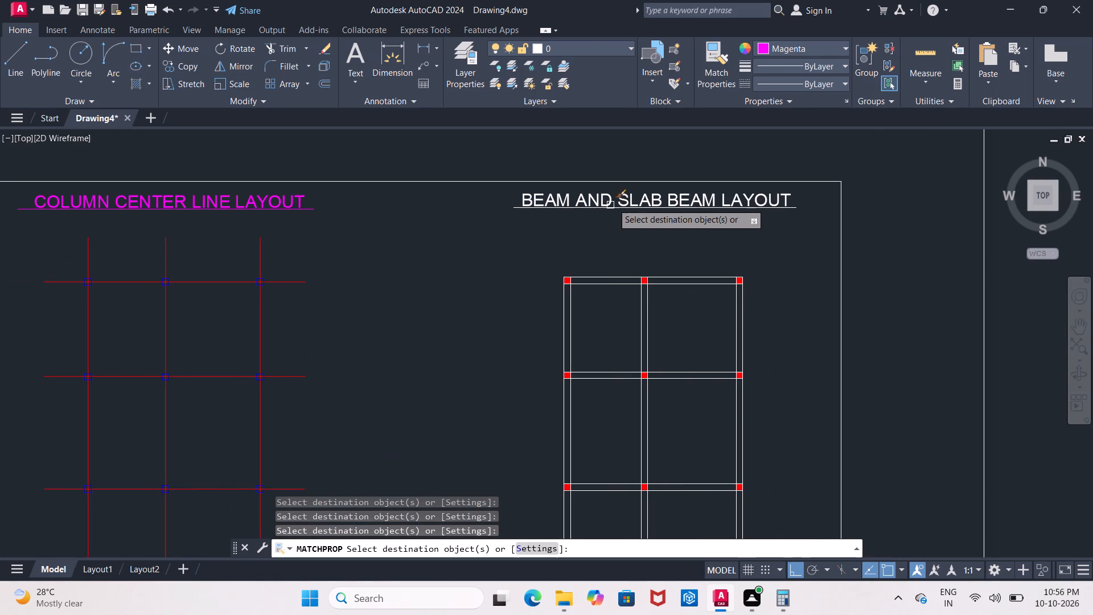
{"action": "left_click", "coordinate": [614, 199]}
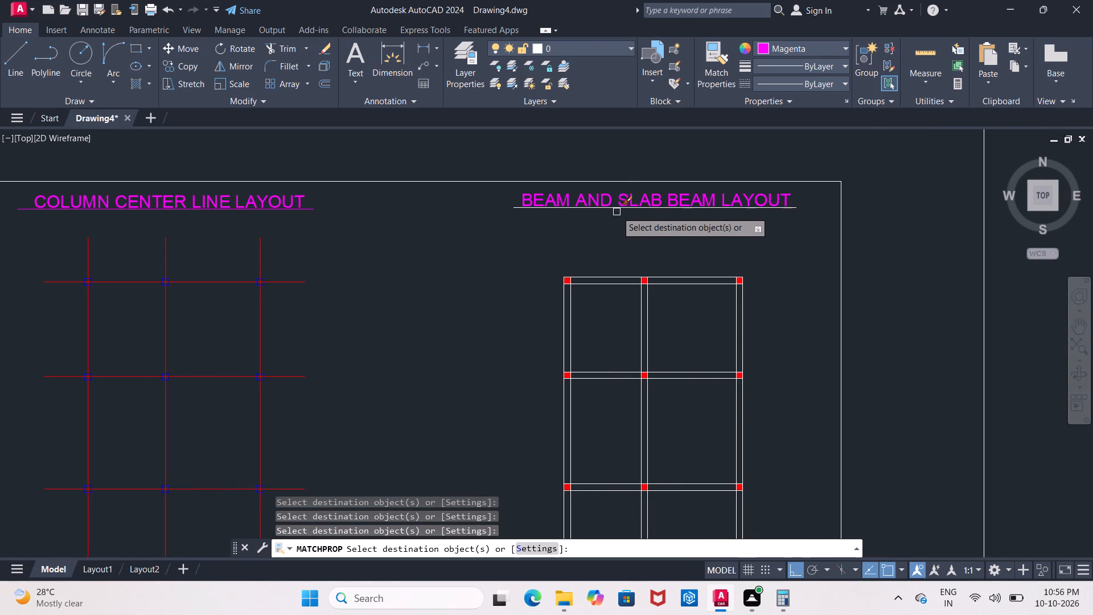
{"action": "left_click", "coordinate": [617, 208]}
{"action": "scroll", "coordinate": [556, 249], "scroll_direction": "down", "scroll_amount": 2}
{"action": "middle_click_drag", "start_coordinate": [556, 248], "coordinate": [564, 242]}
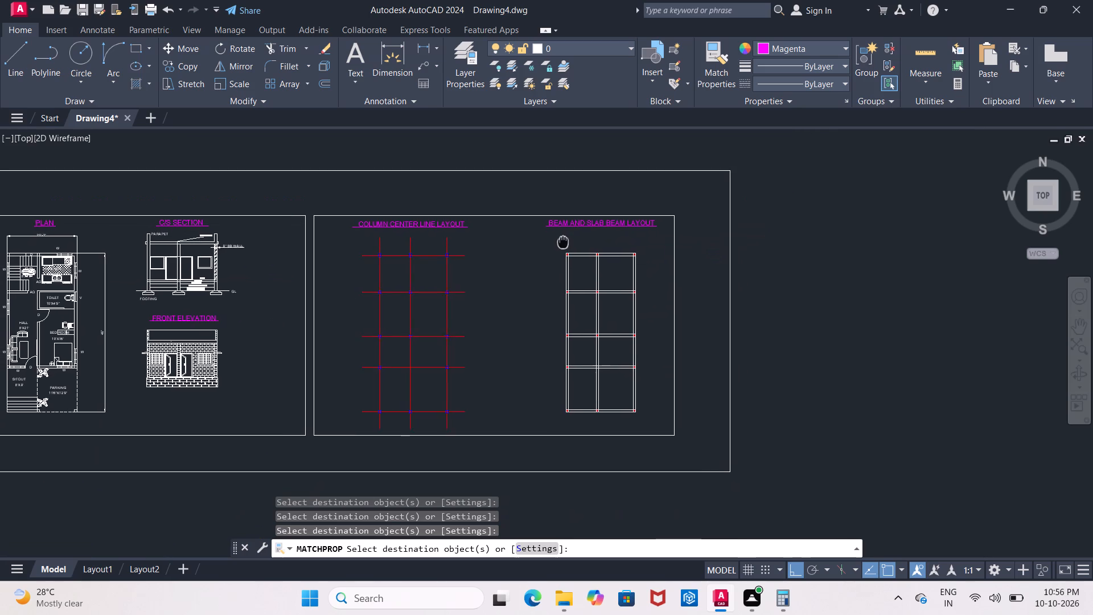
{"action": "middle_click_drag", "start_coordinate": [564, 242], "coordinate": [564, 241]}
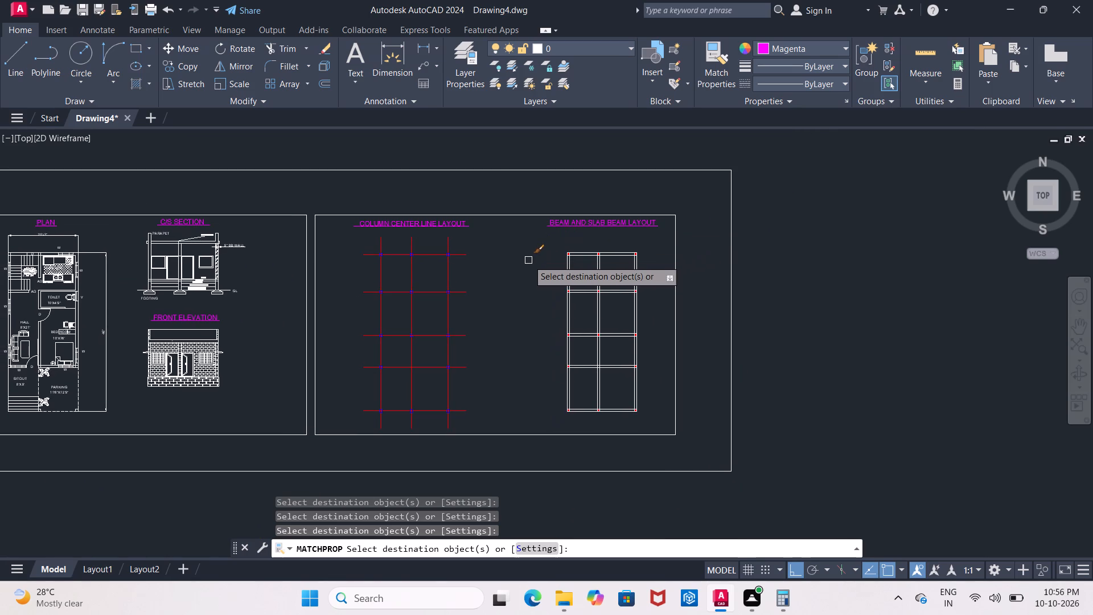
{"action": "key", "text": "Escape"}
Set the current object colour back to ByLayer.
{"action": "scroll", "coordinate": [535, 262], "scroll_direction": "down", "scroll_amount": 1}
{"action": "middle_click_drag", "start_coordinate": [535, 262], "coordinate": [603, 262]}
{"action": "scroll", "coordinate": [603, 262], "scroll_direction": "down", "scroll_amount": 1}
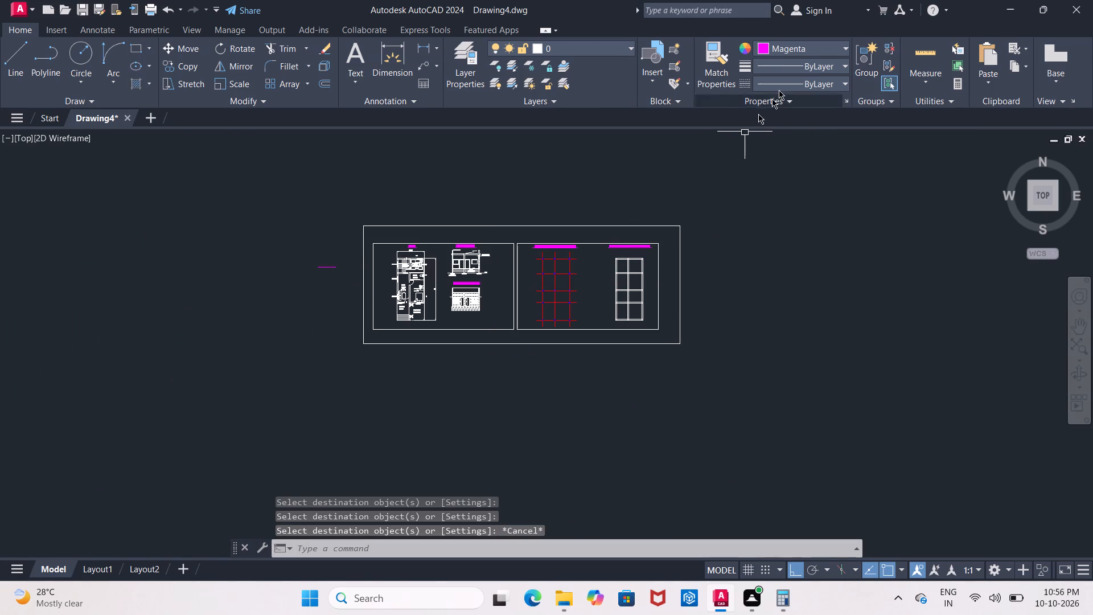
{"action": "left_click", "coordinate": [765, 44]}
{"action": "left_click", "coordinate": [765, 62]}
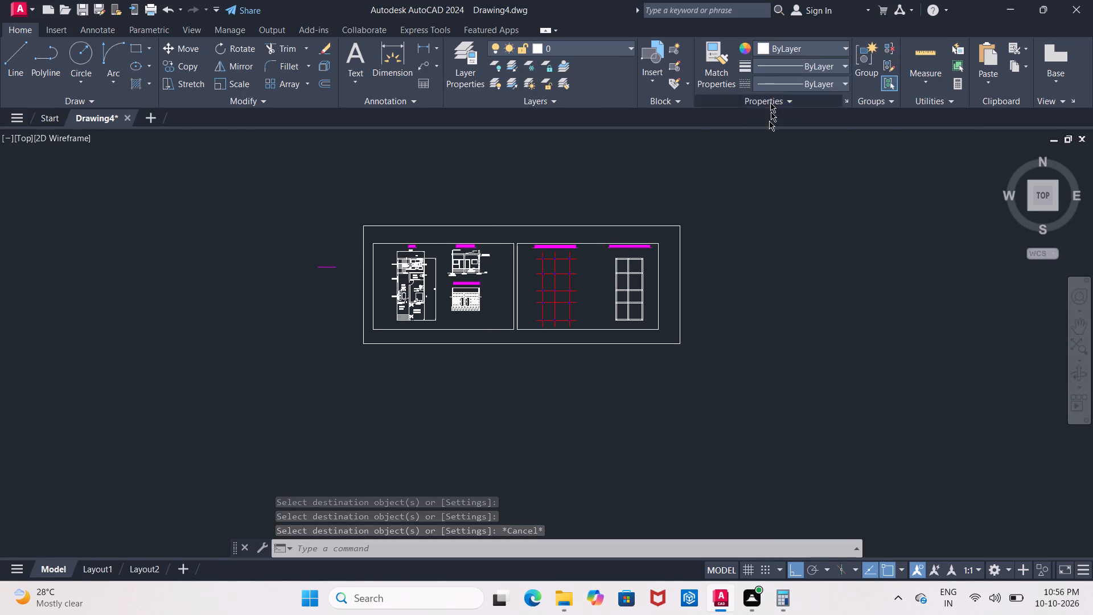
Erase the magenta sample line outside the sheet border.
{"action": "left_click", "coordinate": [317, 268]}
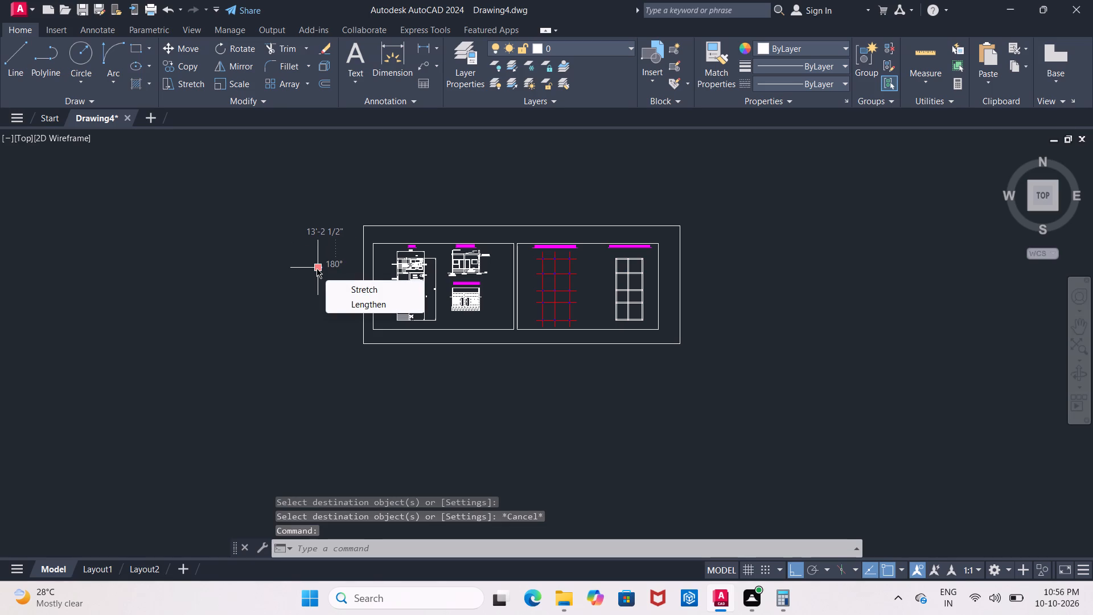
{"action": "key", "text": "Delete"}
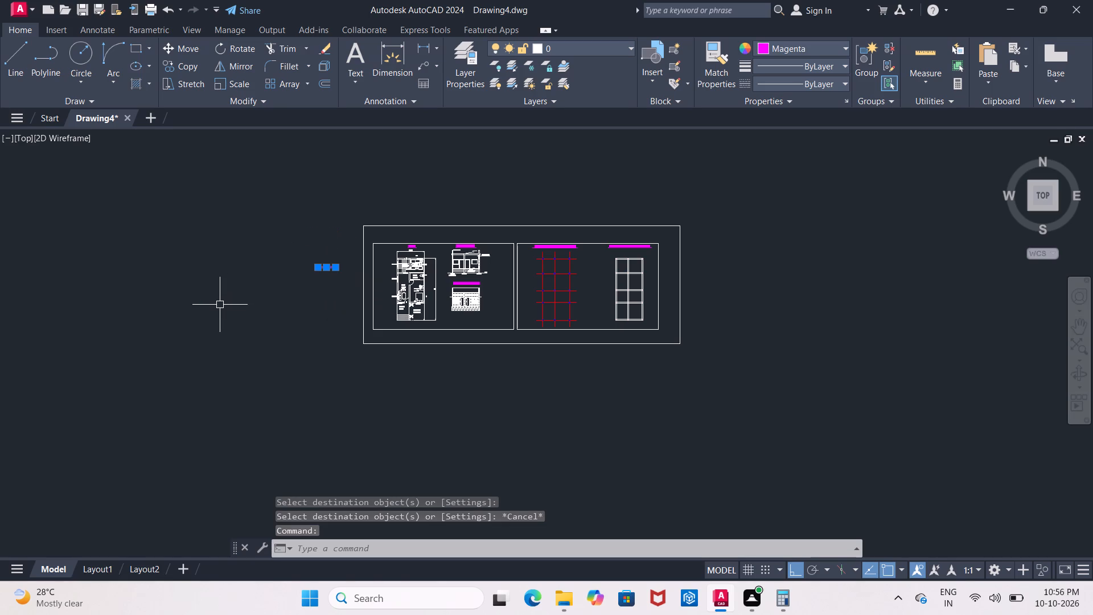
{"action": "key", "text": "Delete"}
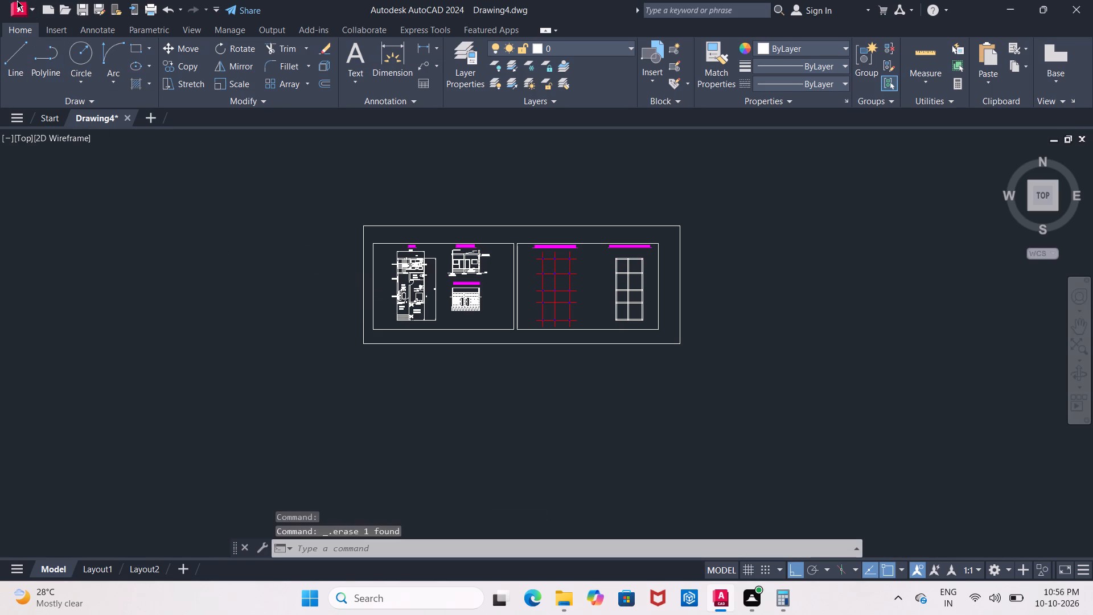
Save the drawing under the new name Drawing4 LOG ON in the same folder, as an AutoCAD 2018 drawing.
{"action": "left_click", "coordinate": [17, 1]}
{"action": "left_click", "coordinate": [17, 8]}
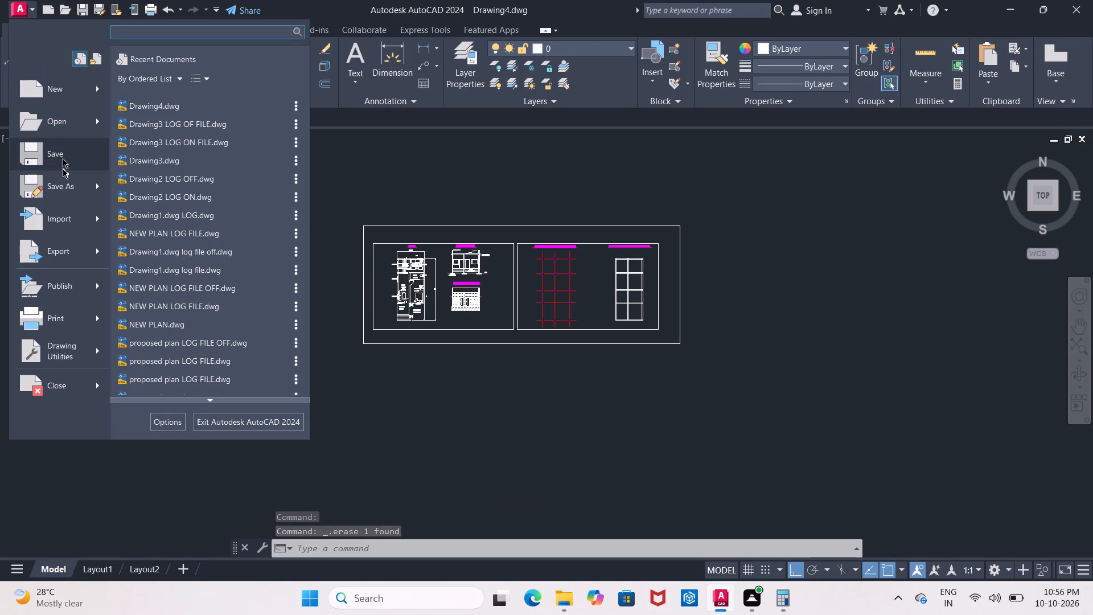
{"action": "left_click", "coordinate": [213, 117]}
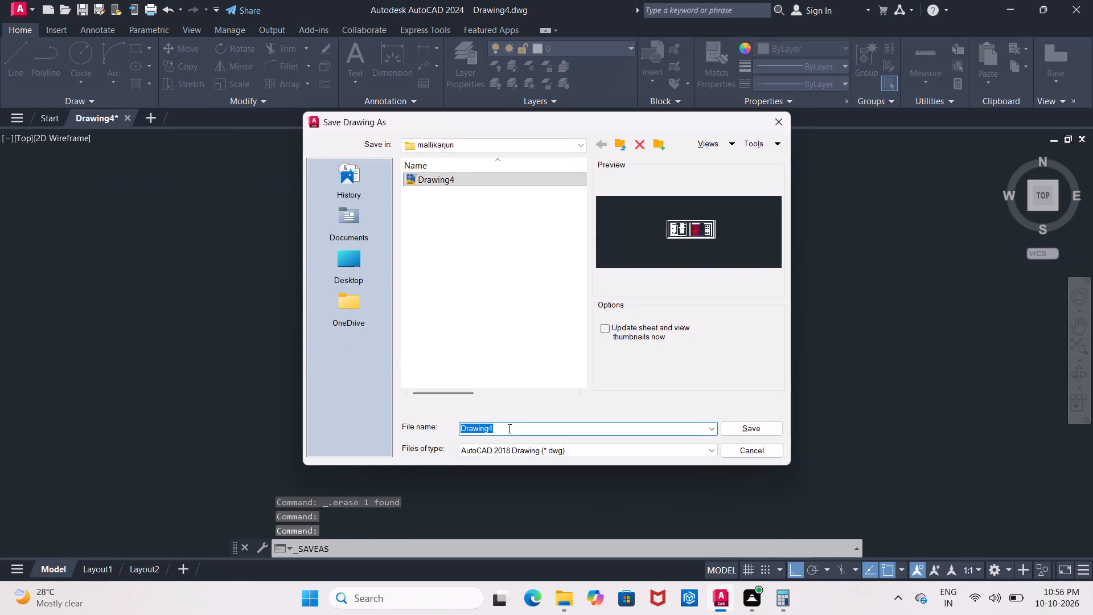
{"action": "left_click", "coordinate": [507, 424]}
{"action": "left_click", "coordinate": [508, 427]}
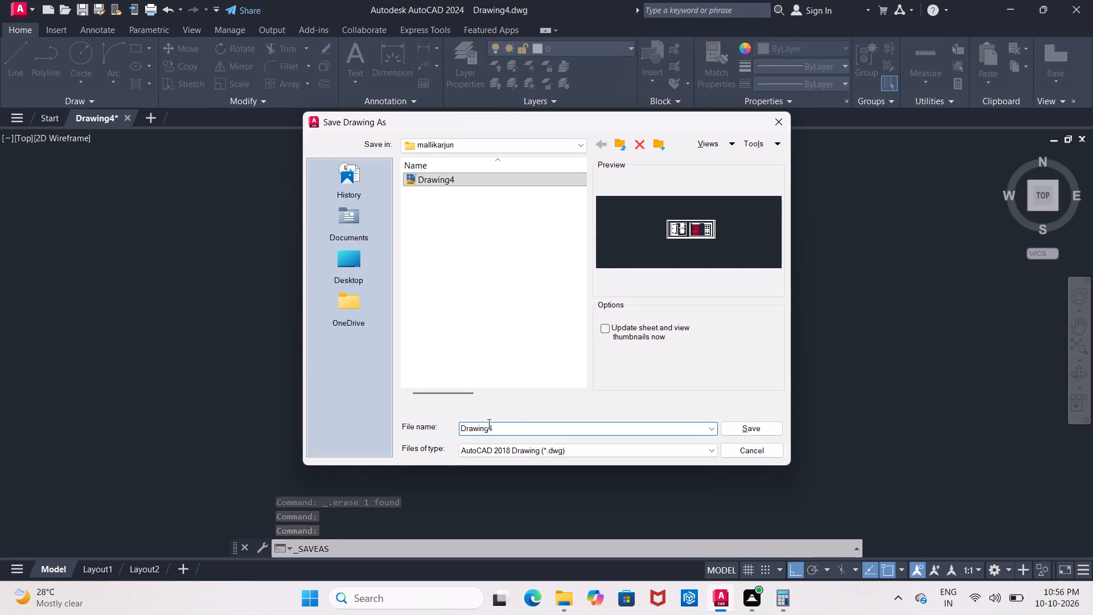
{"action": "key", "text": "space"}
{"action": "type", "text": "LOG"}
{"action": "key", "text": "space"}
{"action": "type", "text": "ON"}
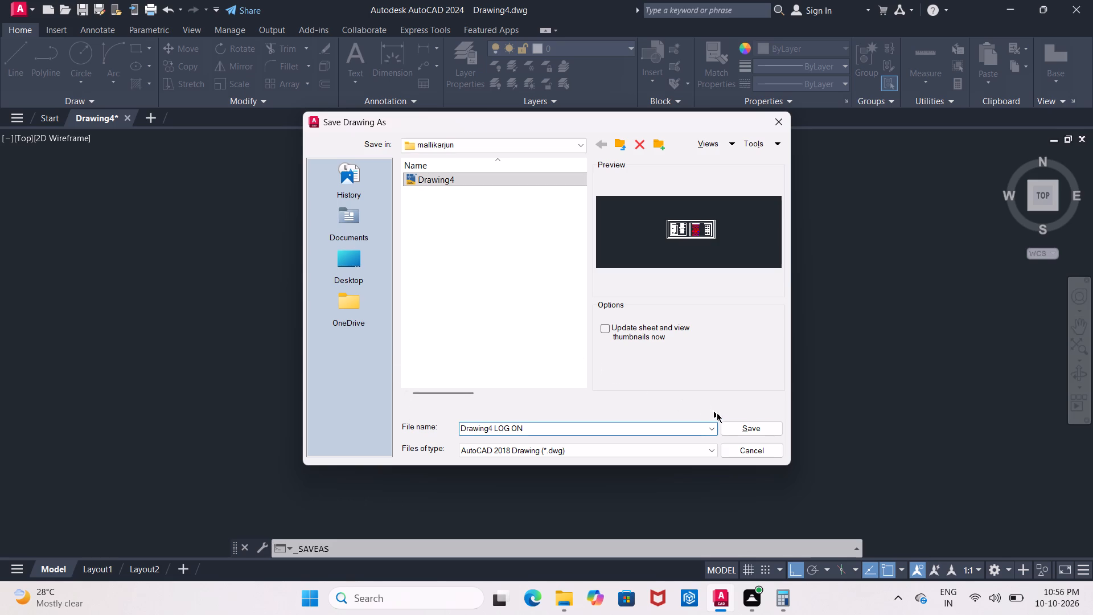
{"action": "left_click", "coordinate": [743, 429]}
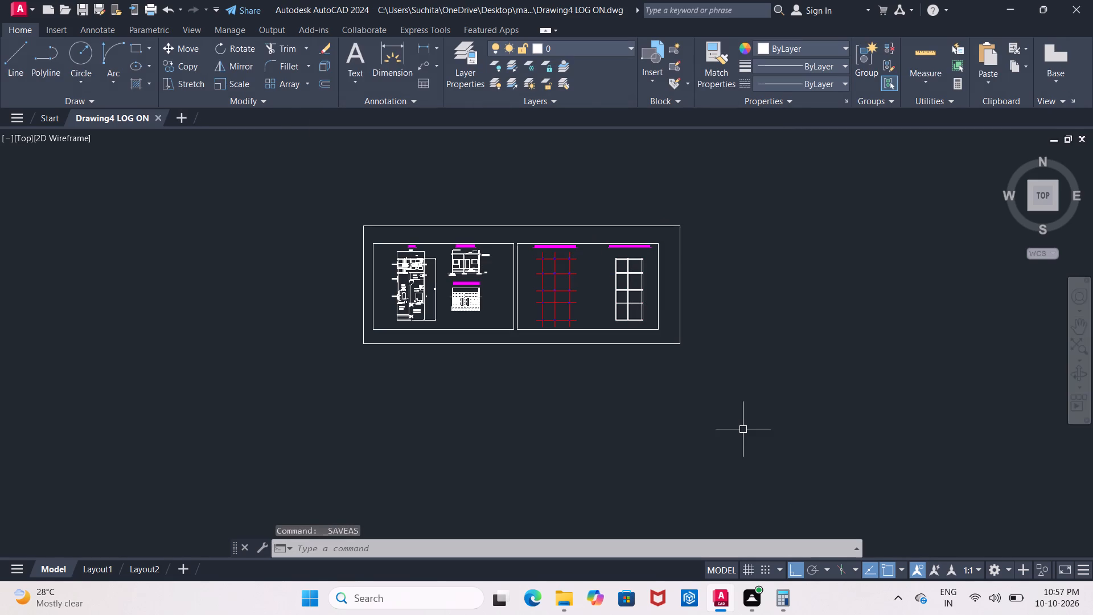
Turn off log file recording with the LOGFILEOFF command.
{"action": "type", "text": "LOG"}
{"action": "left_click", "coordinate": [779, 487]}
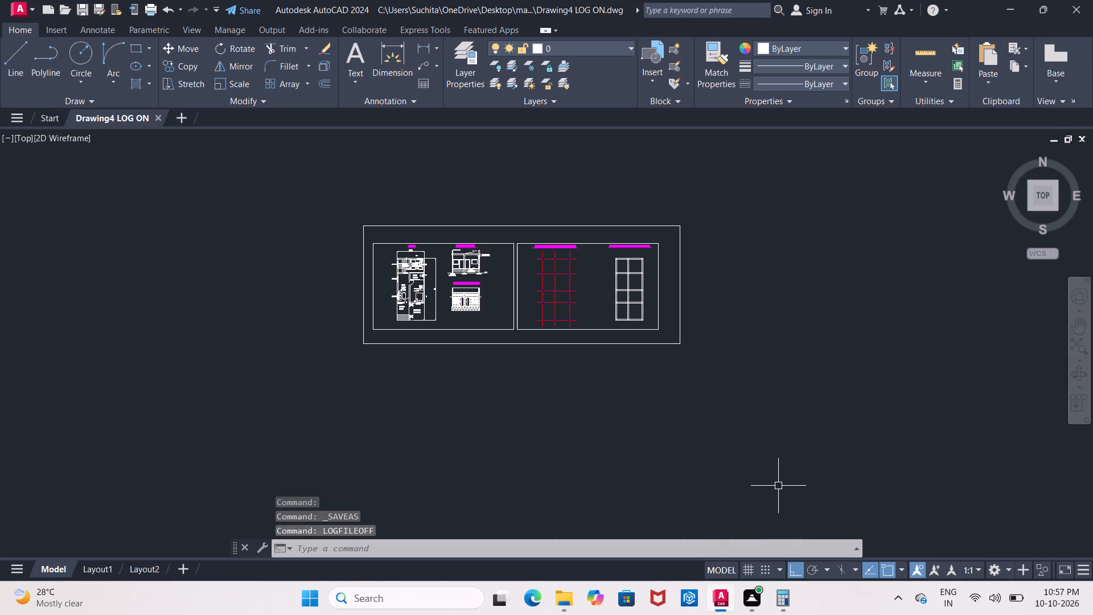
Save another copy of the drawing as Drawing4 LOG OFF in the same folder.
{"action": "left_click", "coordinate": [19, 6]}
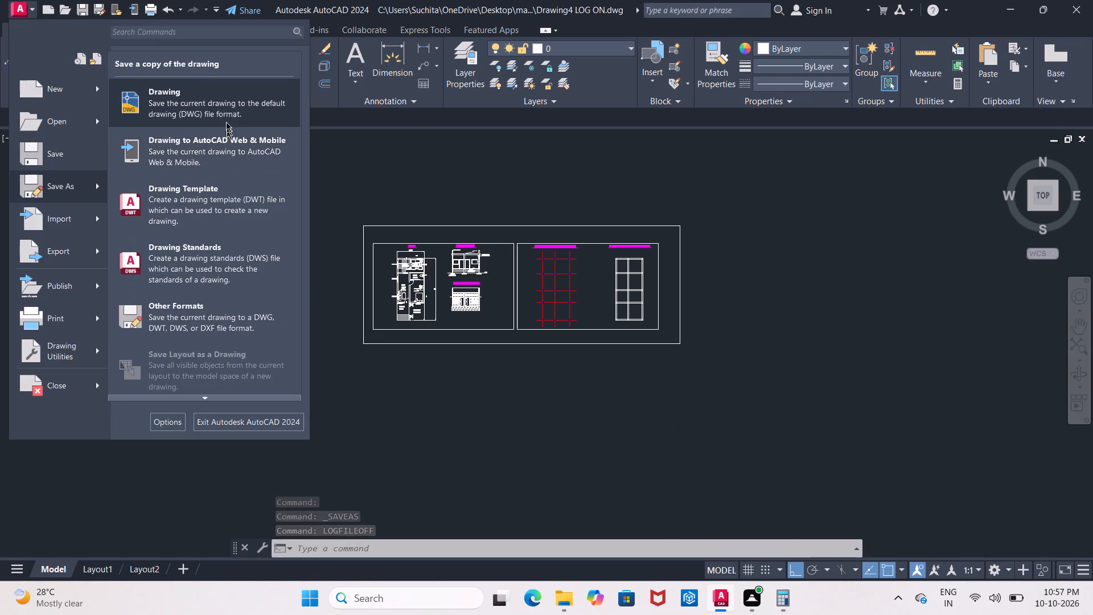
{"action": "left_click", "coordinate": [220, 109]}
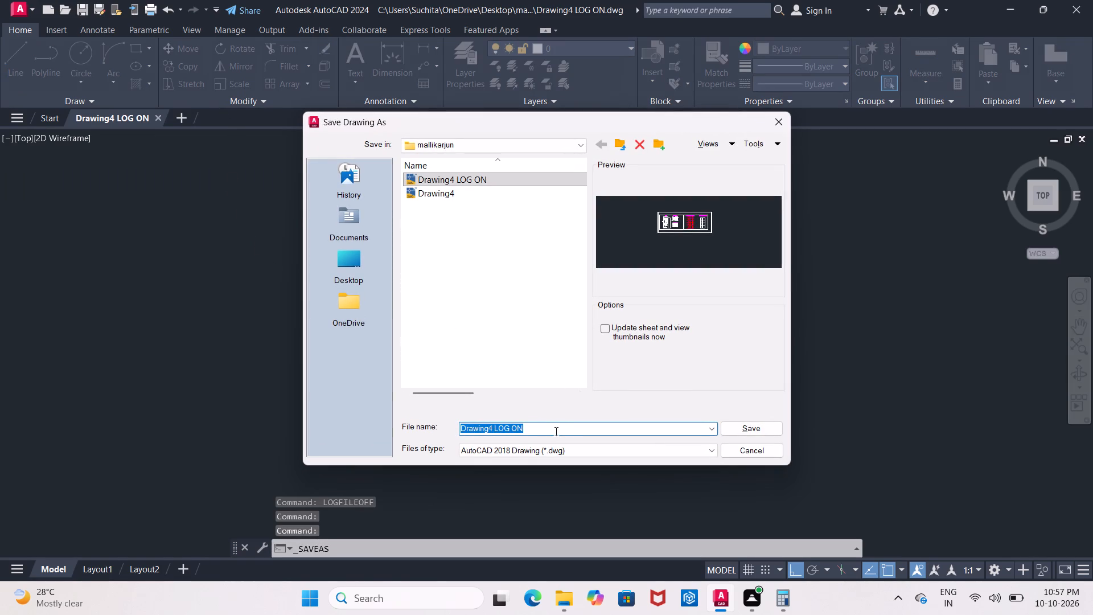
{"action": "left_click", "coordinate": [557, 430]}
{"action": "left_click", "coordinate": [552, 424]}
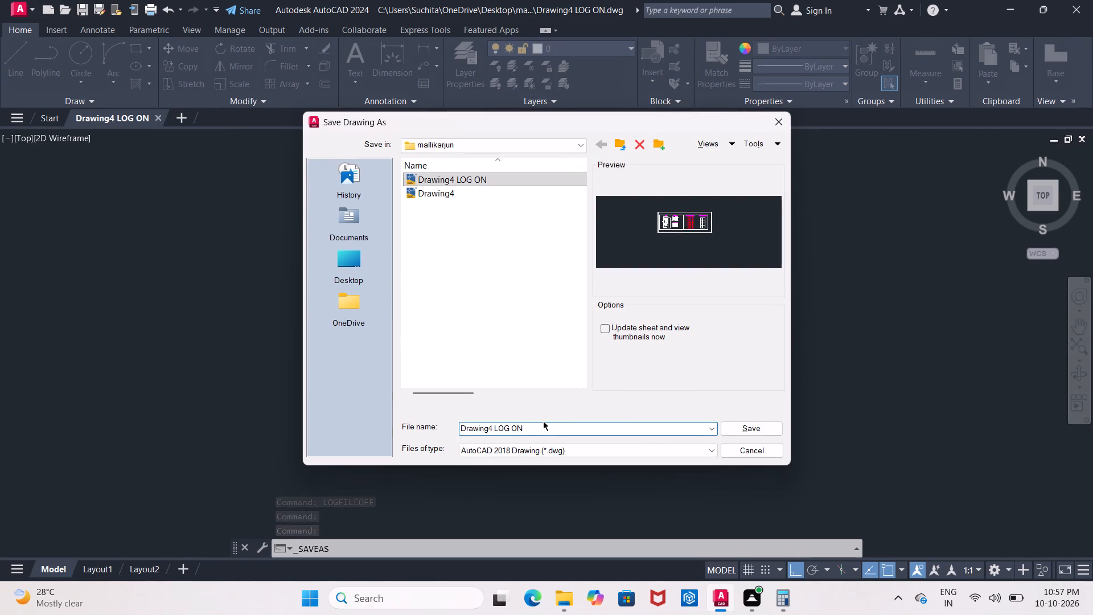
{"action": "key", "text": "BackSpace"}
{"action": "key", "text": "BackSpace"}
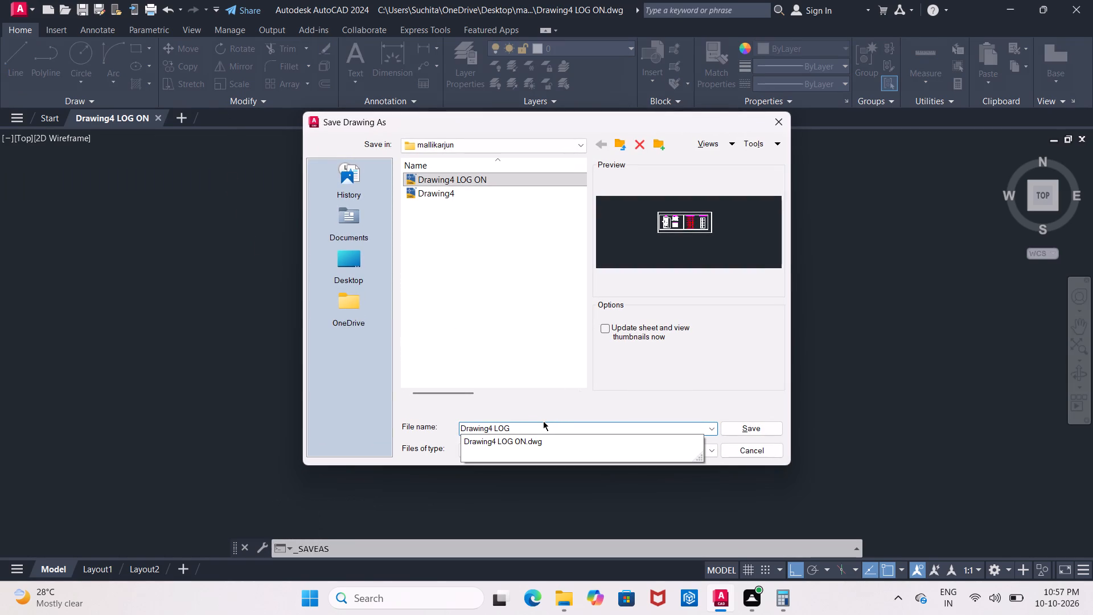
{"action": "type", "text": "OFF"}
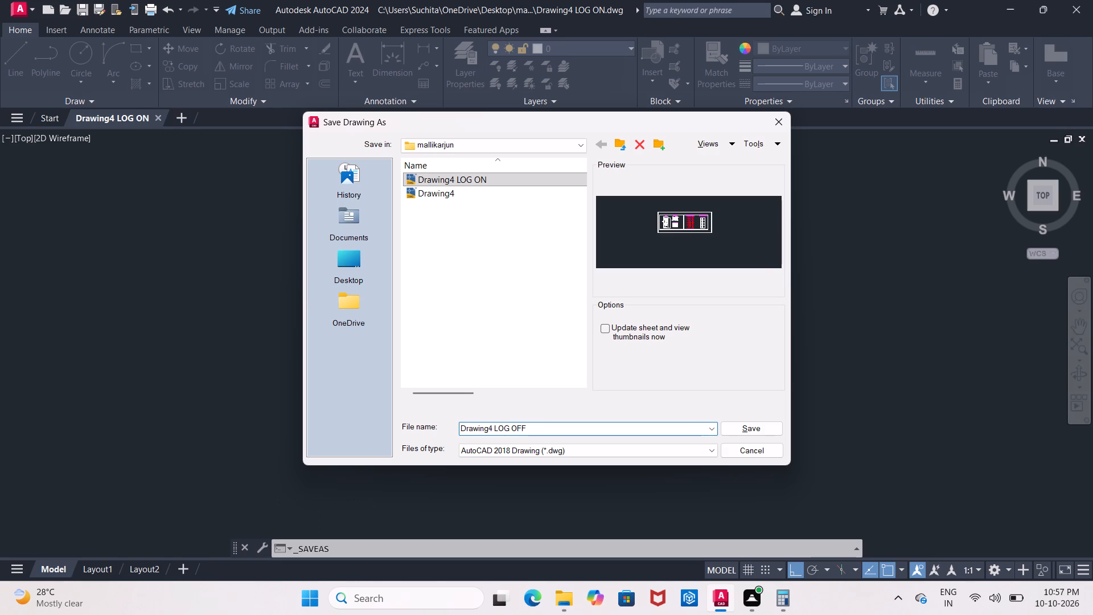
{"action": "left_click", "coordinate": [757, 430]}
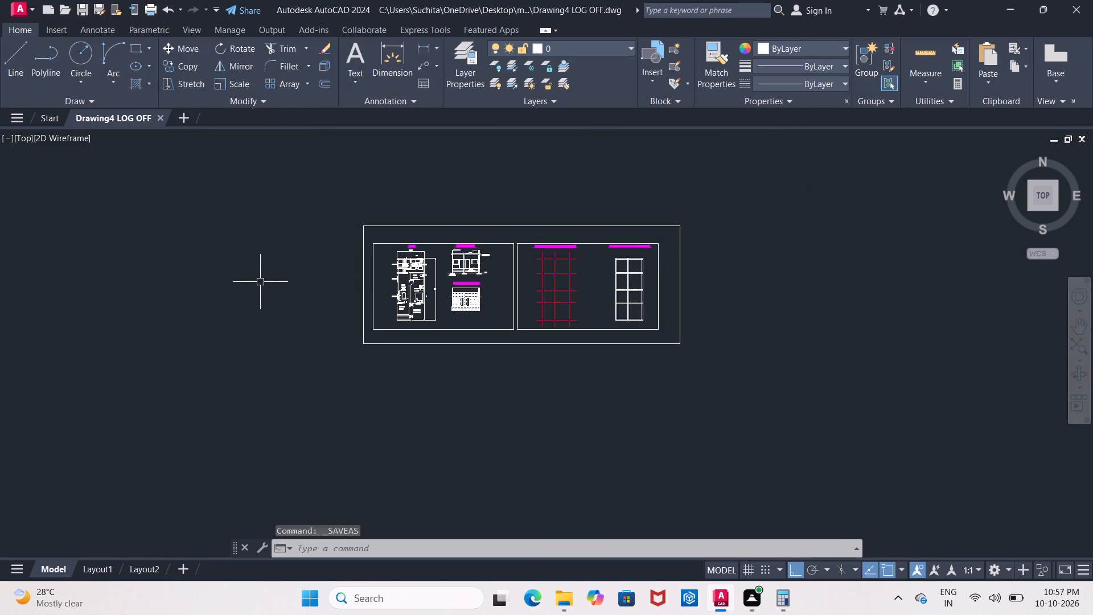
Set up a plot of the model with the DWG To PDF.pc3 plotter and ISO expand A4 (297.00 x 210.00 MM) paper.
{"action": "key", "text": "ctrl+p"}
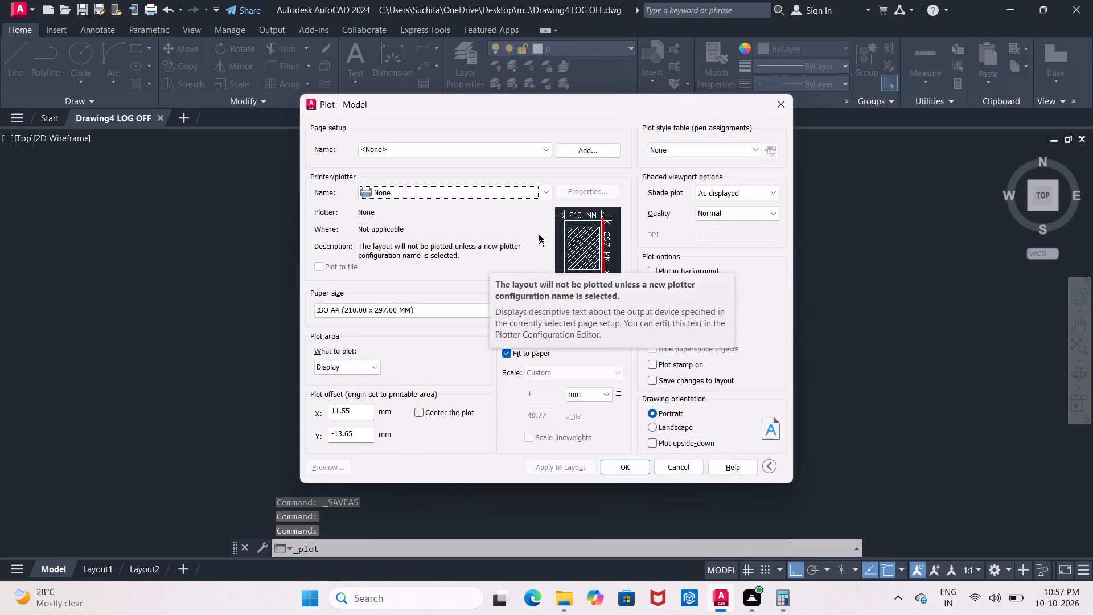
{"action": "left_click", "coordinate": [489, 195]}
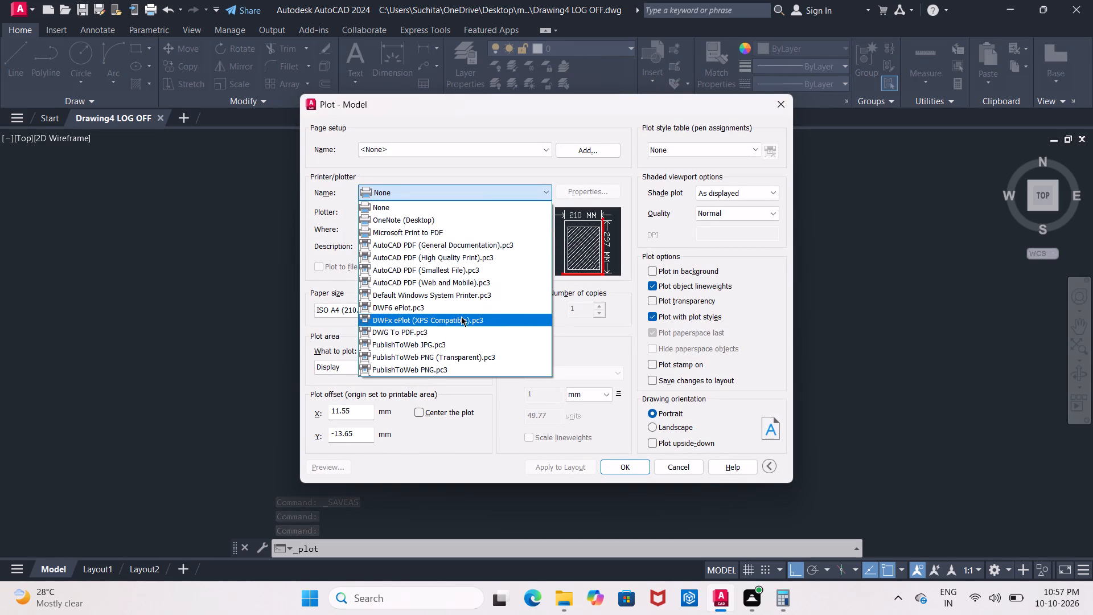
{"action": "left_click", "coordinate": [462, 333]}
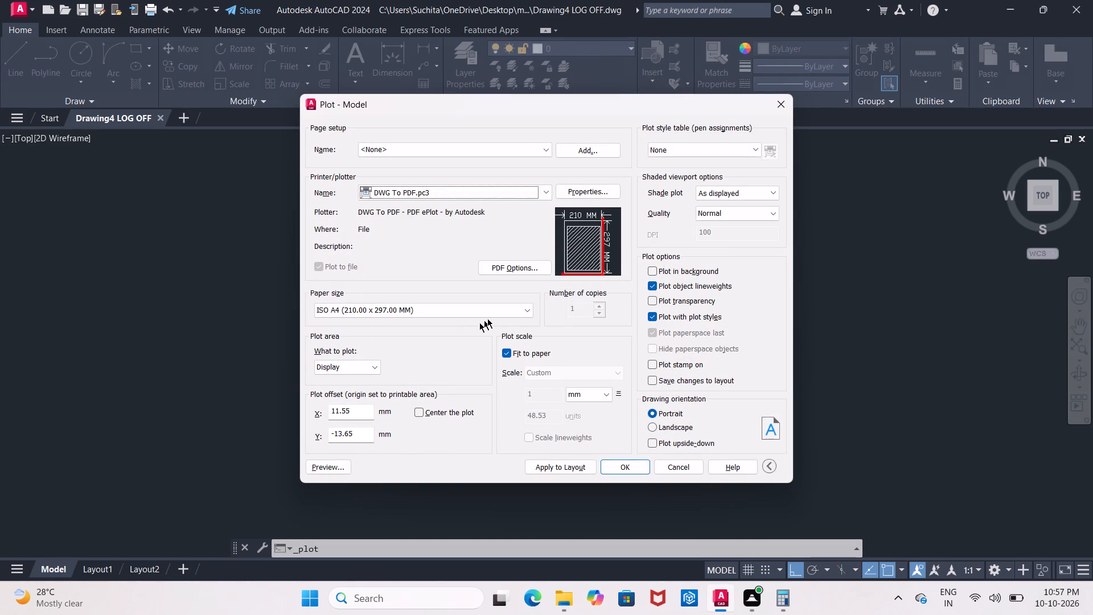
{"action": "left_click", "coordinate": [514, 313]}
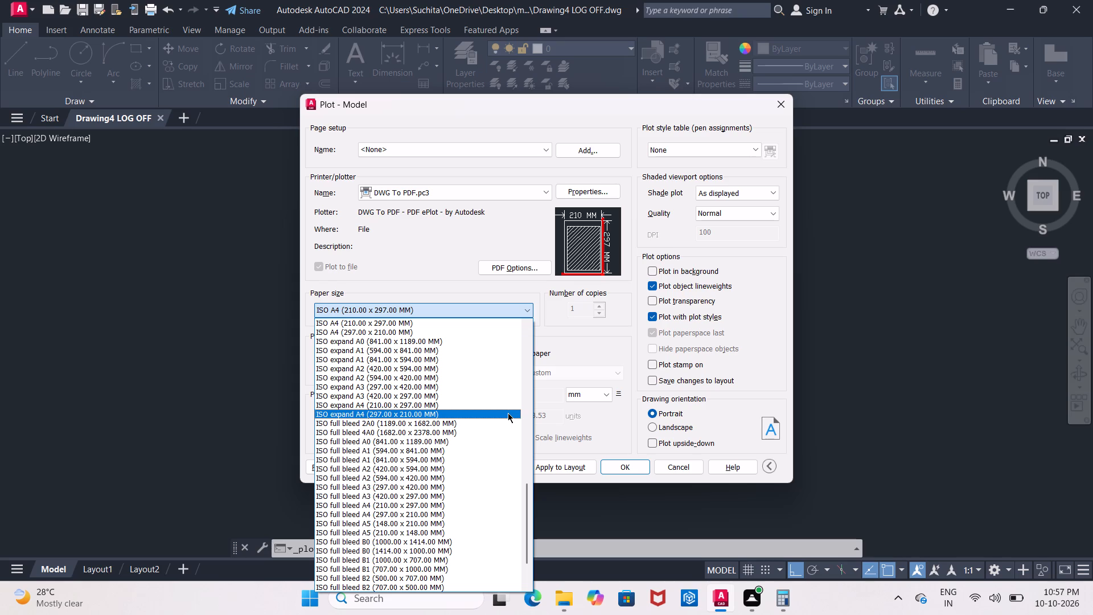
{"action": "left_click", "coordinate": [508, 413]}
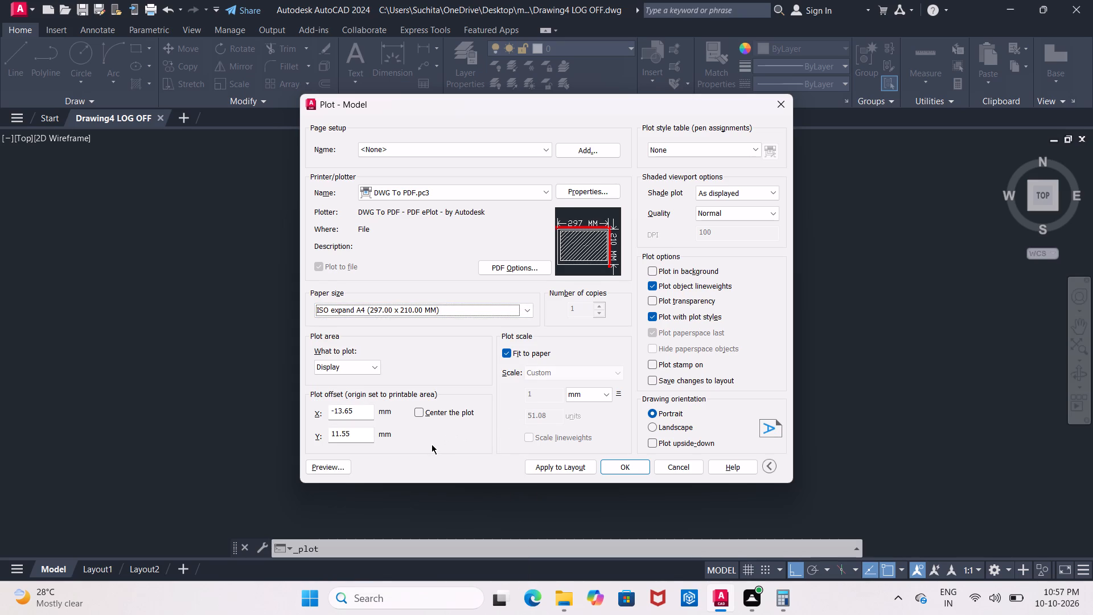
{"action": "left_click", "coordinate": [508, 310]}
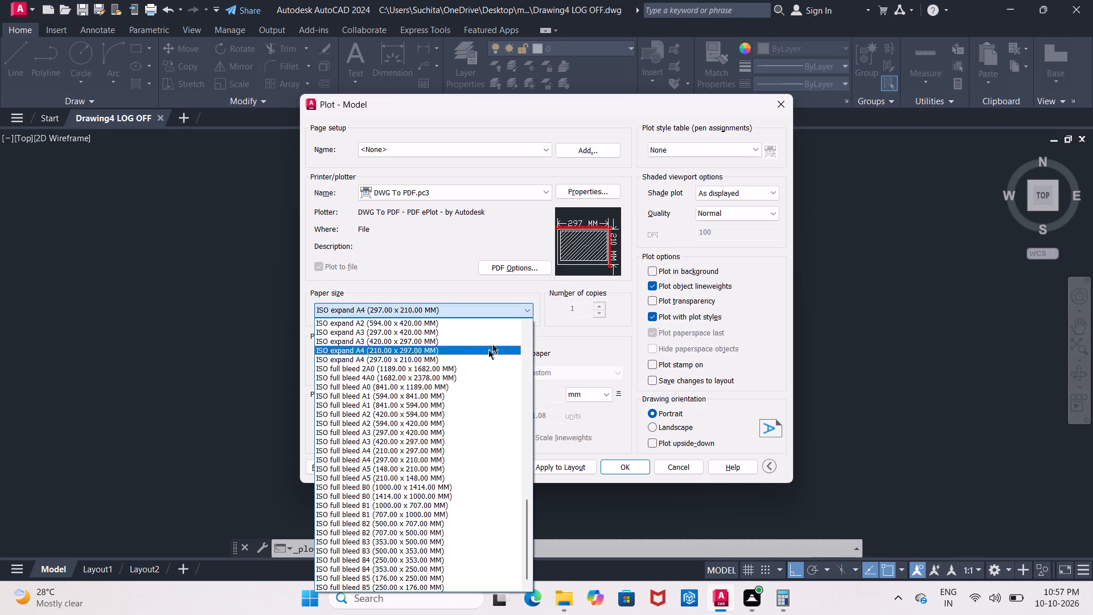
{"action": "left_click", "coordinate": [485, 346]}
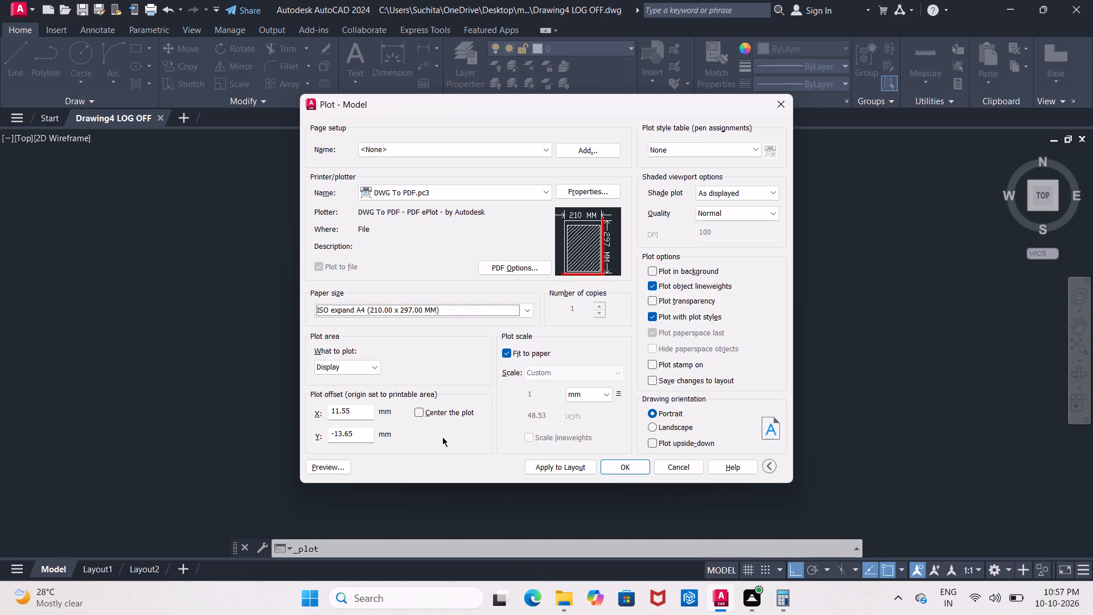
{"action": "left_click", "coordinate": [514, 311]}
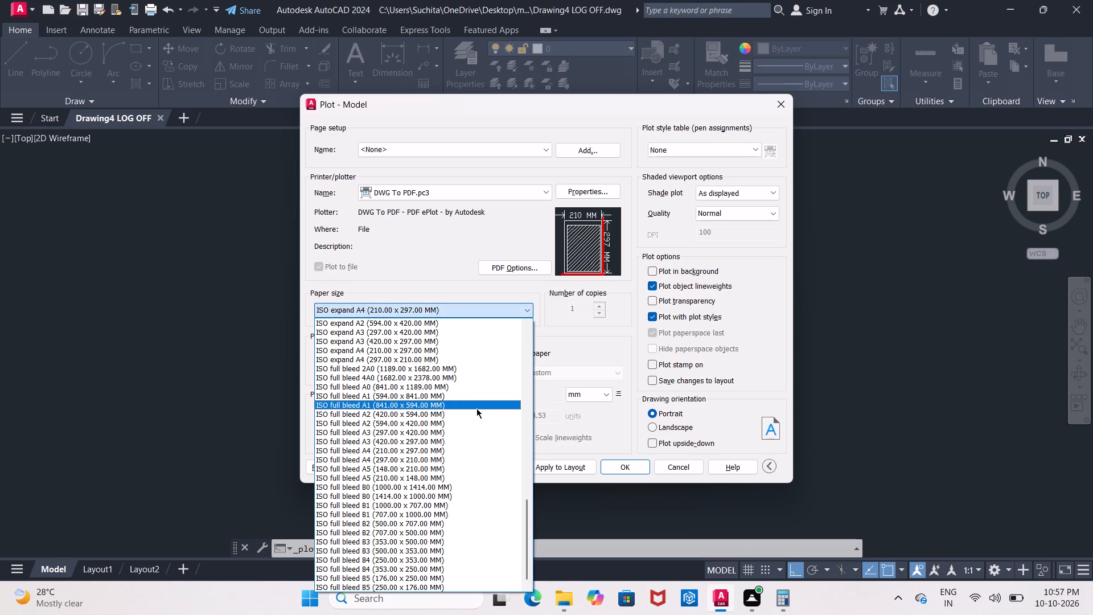
{"action": "left_click", "coordinate": [484, 359]}
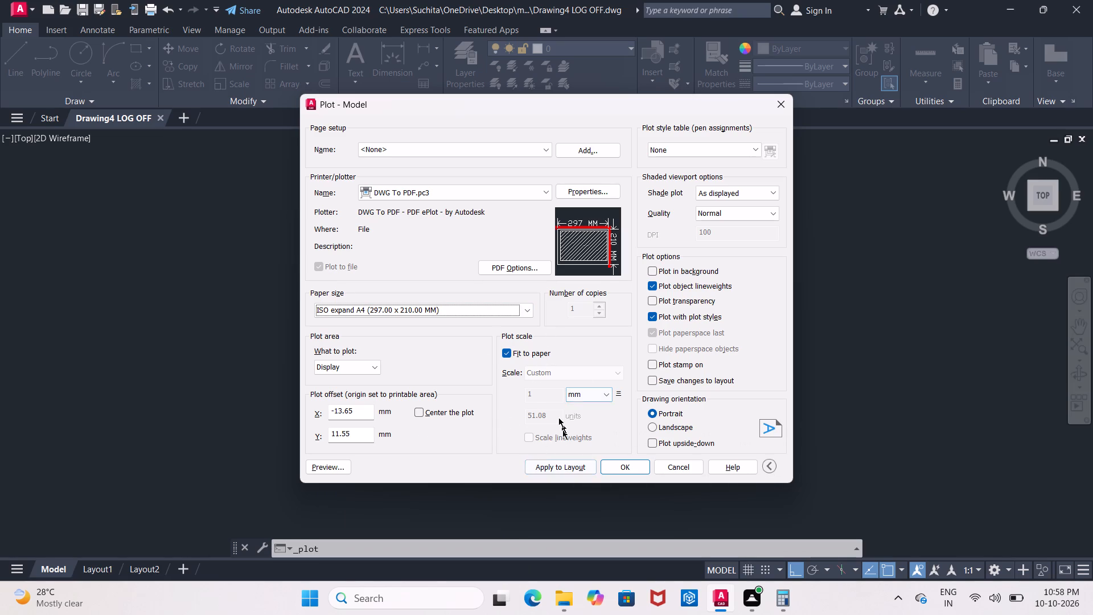
Define the plot area as a window around the sheet's outer border and center the plot on the paper.
{"action": "left_click", "coordinate": [371, 367]}
{"action": "left_click", "coordinate": [364, 405]}
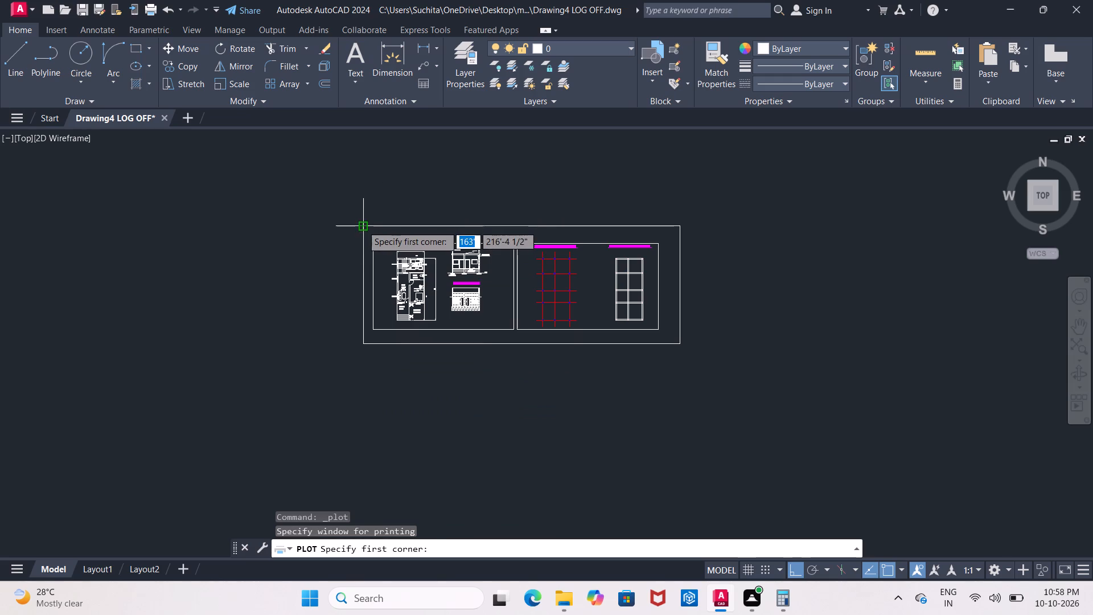
{"action": "left_click", "coordinate": [362, 225]}
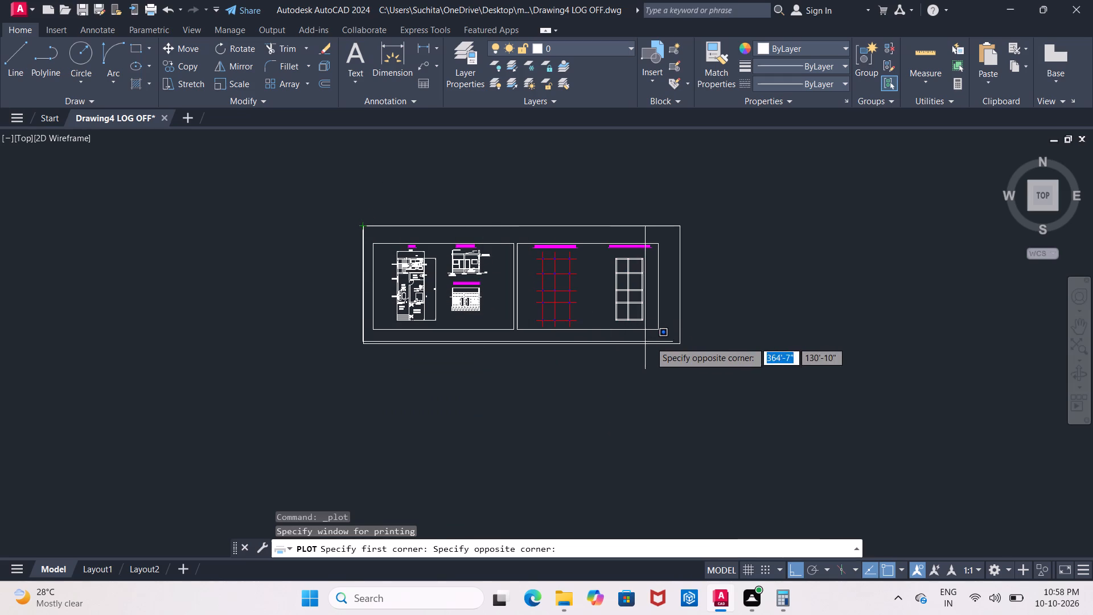
{"action": "left_click", "coordinate": [677, 344]}
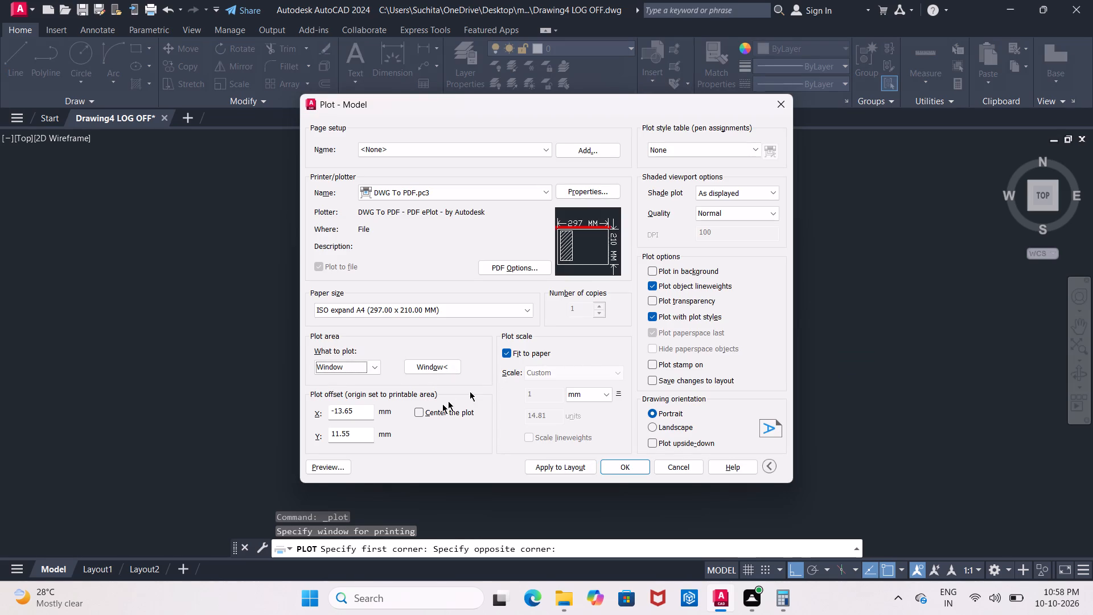
{"action": "left_click", "coordinate": [417, 412]}
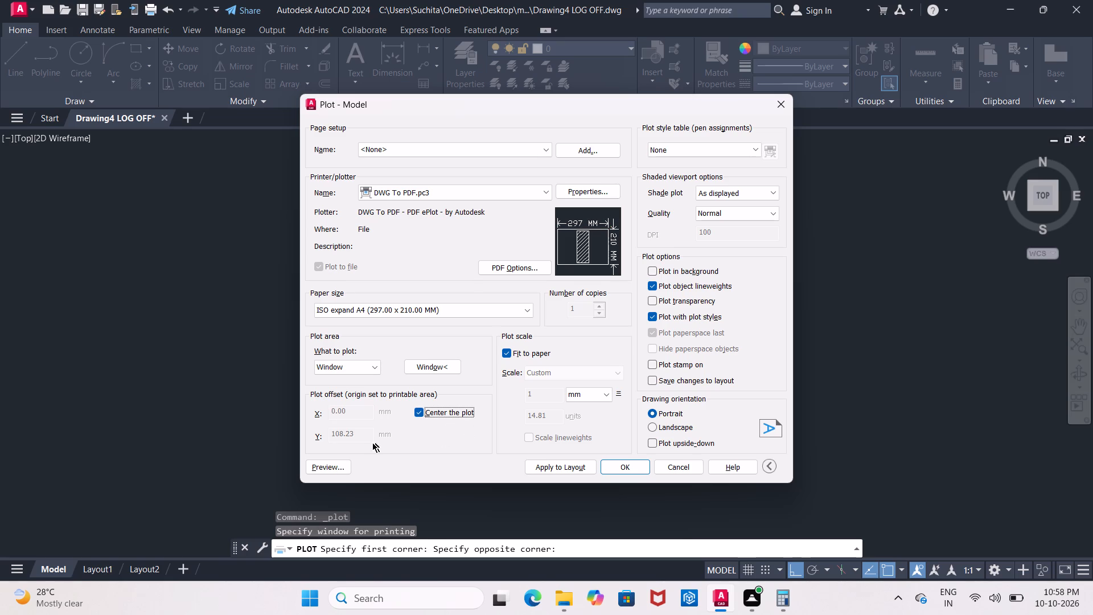
Preview the plot and examine the plan, section, elevation and structural layouts on the page.
{"action": "left_click", "coordinate": [345, 463]}
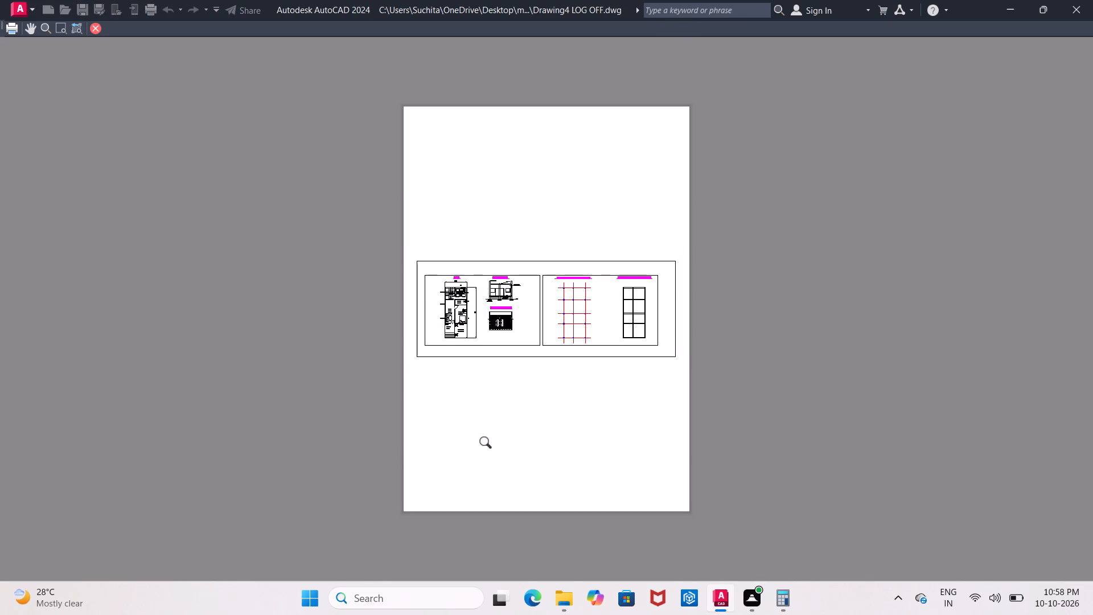
{"action": "middle_click_drag", "start_coordinate": [496, 430], "coordinate": [408, 456]}
{"action": "scroll", "coordinate": [433, 400], "scroll_direction": "up", "scroll_amount": 3}
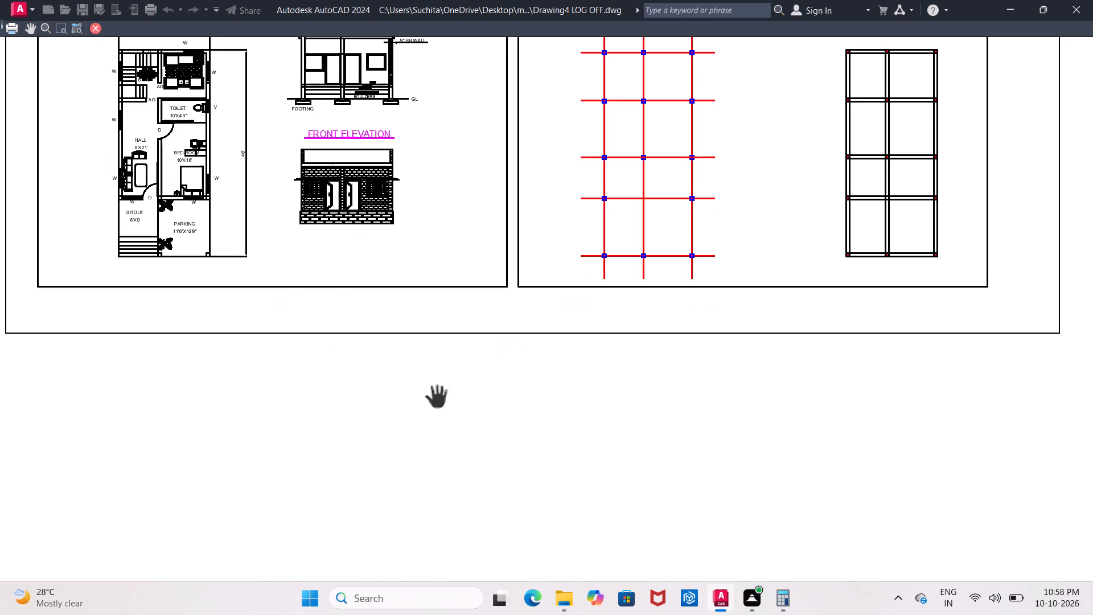
{"action": "middle_click_drag", "start_coordinate": [437, 398], "coordinate": [441, 442]}
{"action": "scroll", "coordinate": [450, 329], "scroll_direction": "up", "scroll_amount": 2}
{"action": "middle_click_drag", "start_coordinate": [450, 329], "coordinate": [483, 447]}
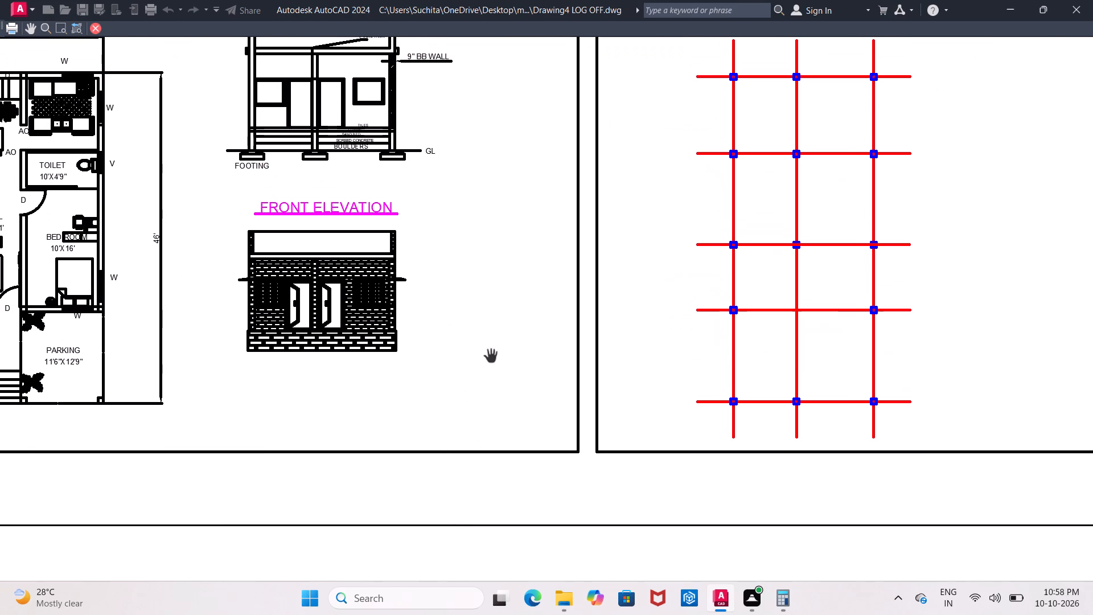
{"action": "scroll", "coordinate": [491, 356], "scroll_direction": "up", "scroll_amount": 6}
{"action": "scroll", "coordinate": [491, 354], "scroll_direction": "down", "scroll_amount": 4}
{"action": "scroll", "coordinate": [491, 354], "scroll_direction": "up", "scroll_amount": 3}
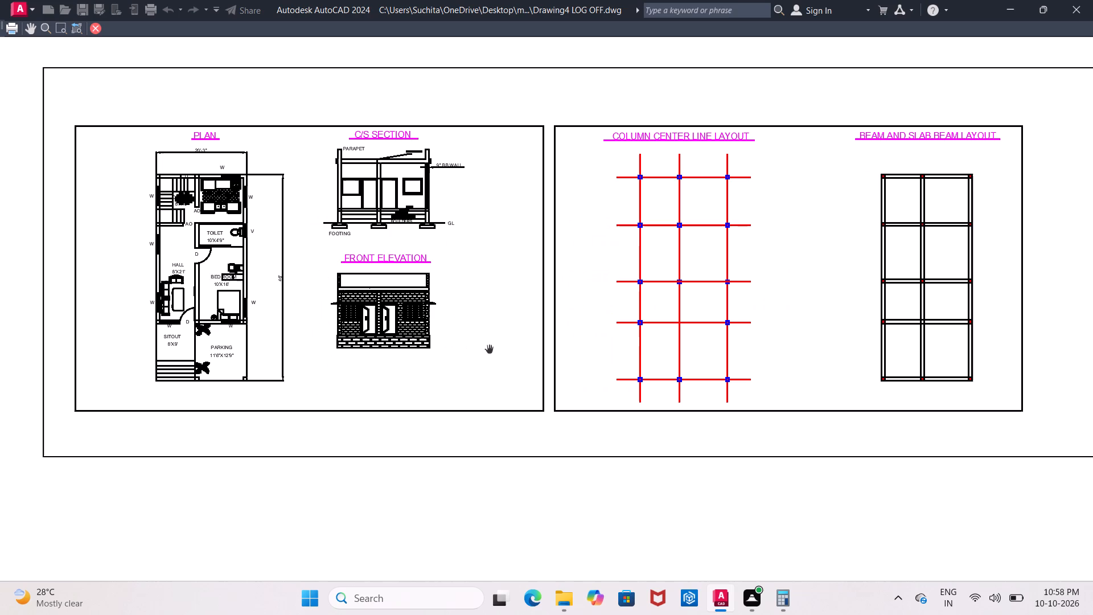
{"action": "scroll", "coordinate": [191, 202], "scroll_direction": "up", "scroll_amount": 4}
{"action": "scroll", "coordinate": [384, 337], "scroll_direction": "down", "scroll_amount": 3}
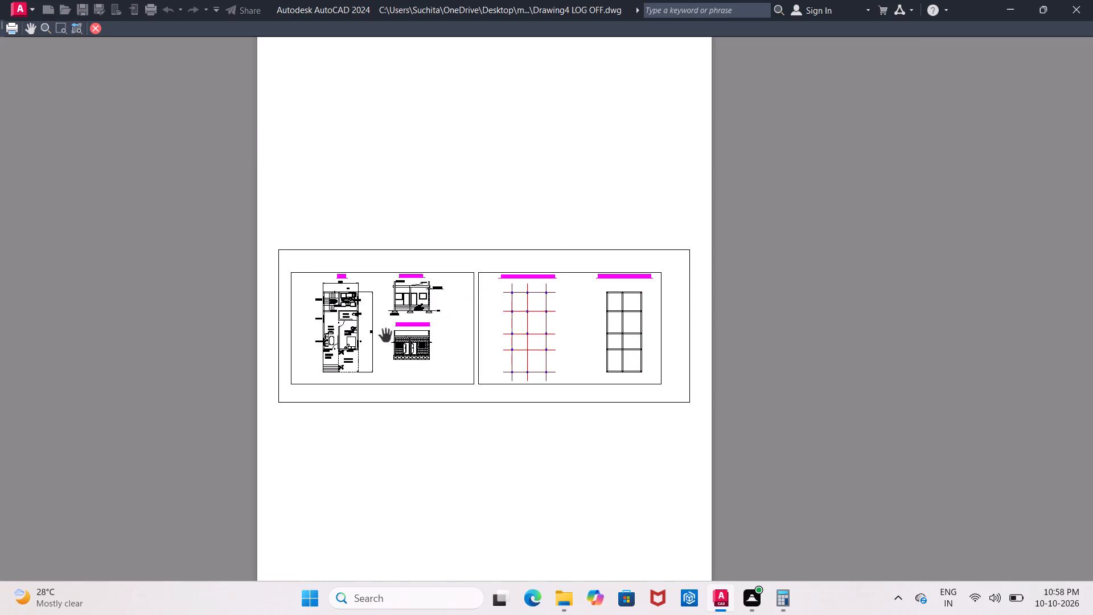
{"action": "scroll", "coordinate": [385, 337], "scroll_direction": "down", "scroll_amount": 1}
{"action": "middle_click_drag", "start_coordinate": [385, 337], "coordinate": [387, 327]}
{"action": "left_click", "coordinate": [97, 28]}
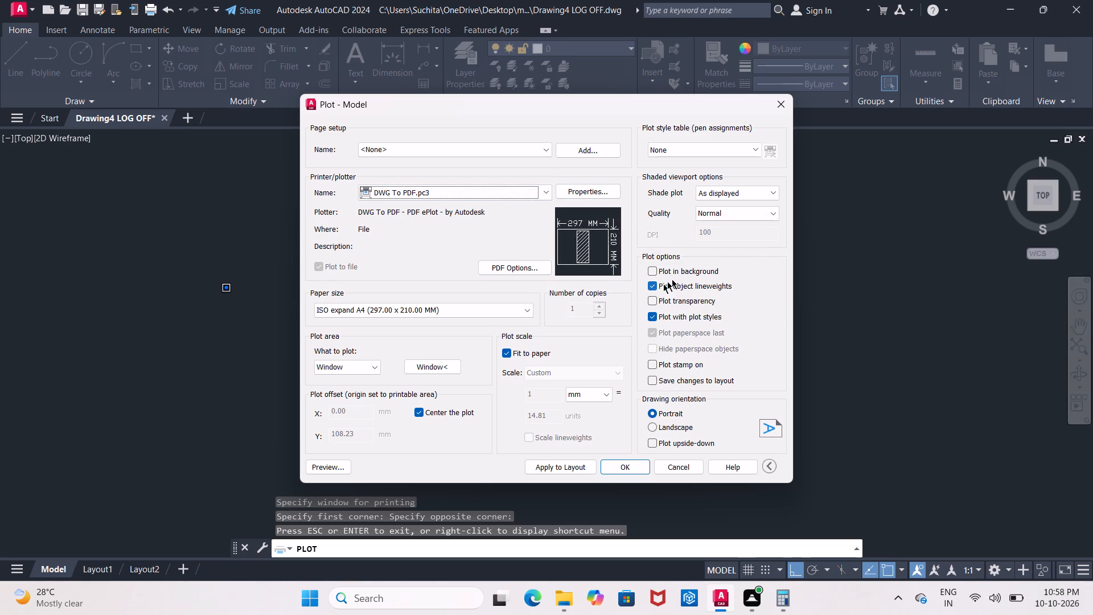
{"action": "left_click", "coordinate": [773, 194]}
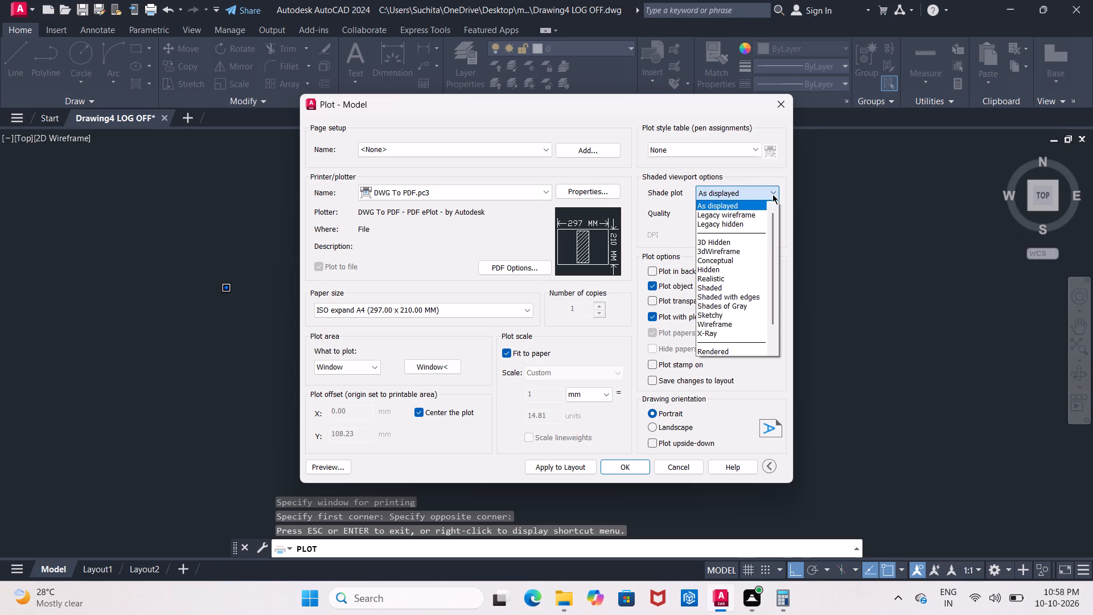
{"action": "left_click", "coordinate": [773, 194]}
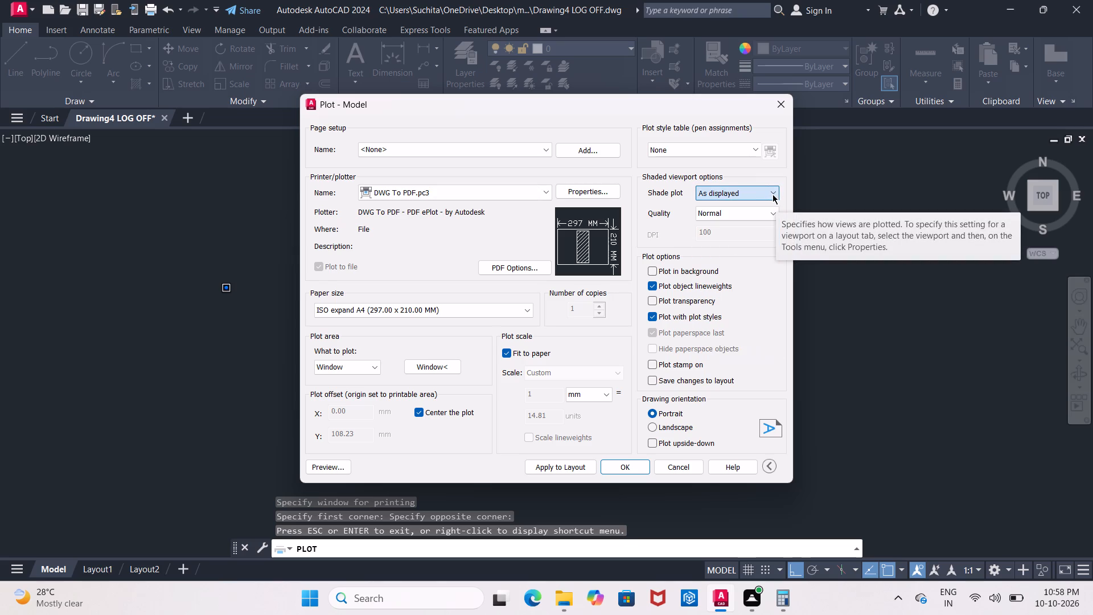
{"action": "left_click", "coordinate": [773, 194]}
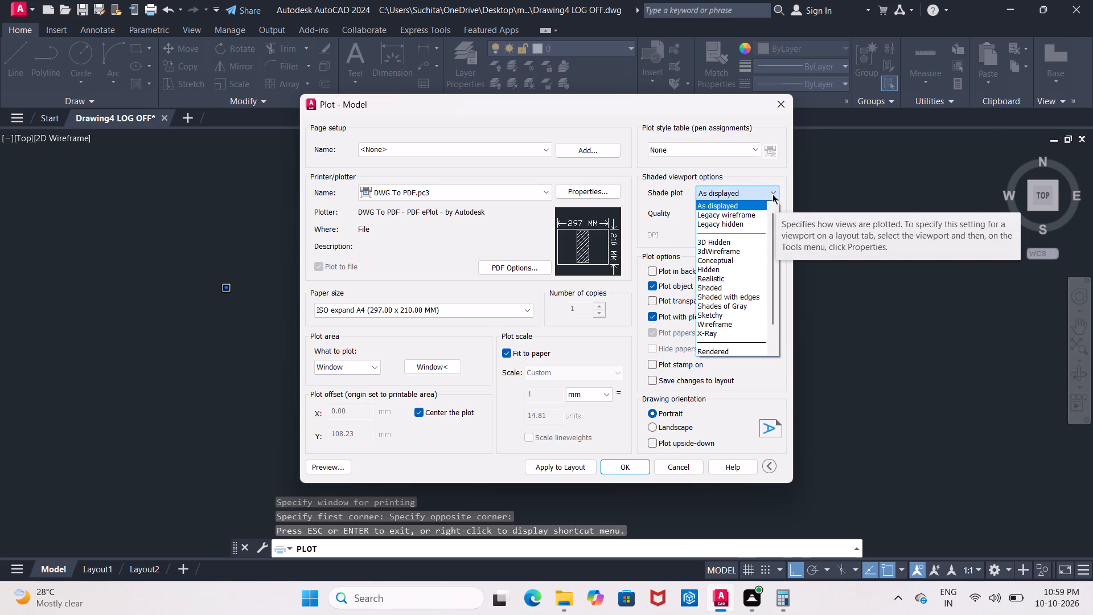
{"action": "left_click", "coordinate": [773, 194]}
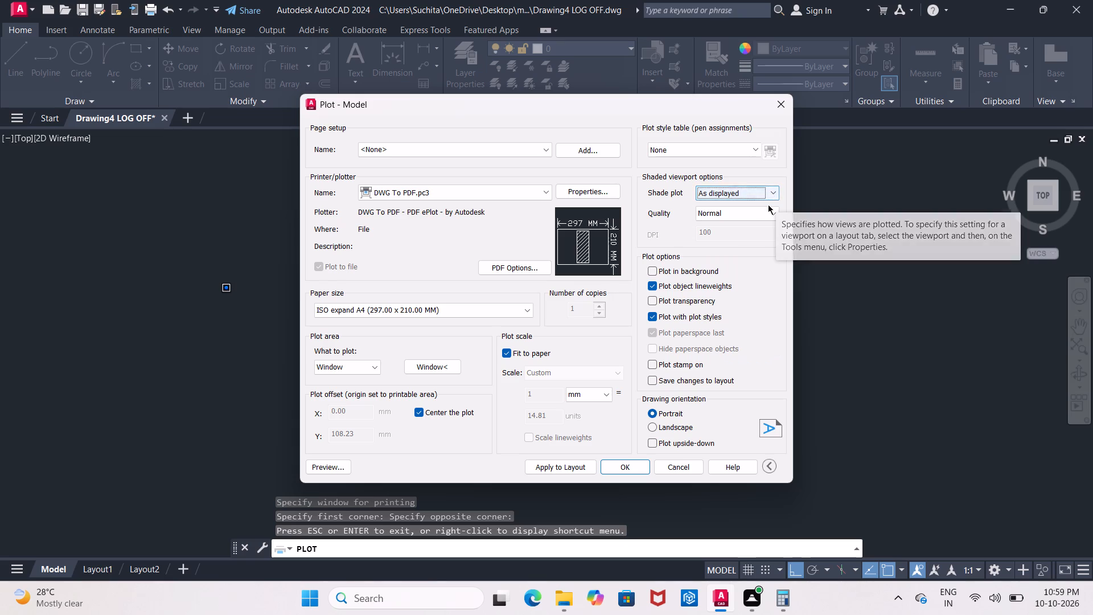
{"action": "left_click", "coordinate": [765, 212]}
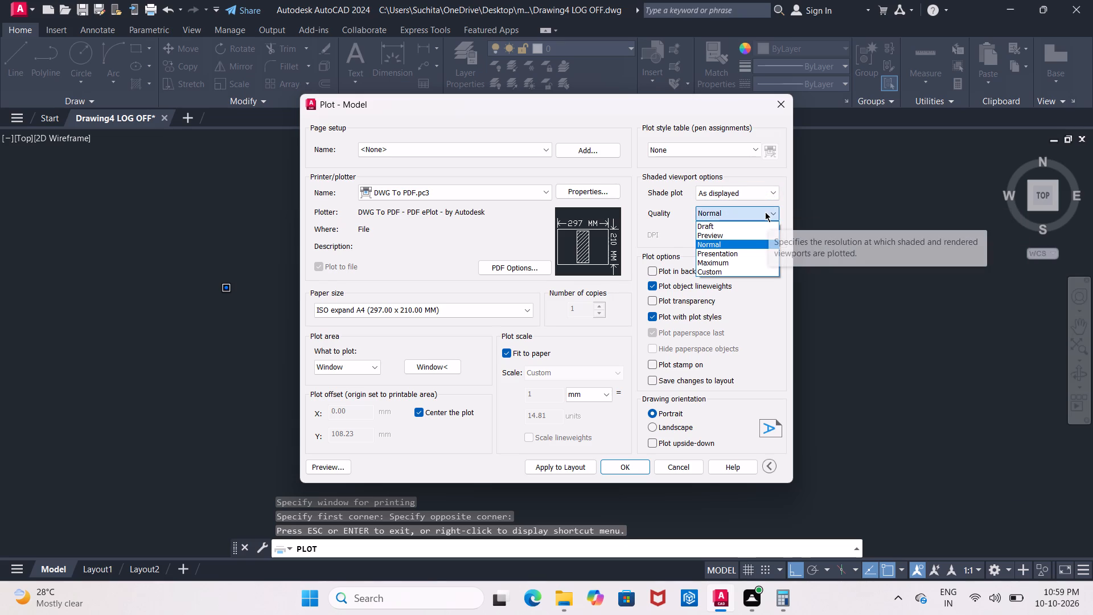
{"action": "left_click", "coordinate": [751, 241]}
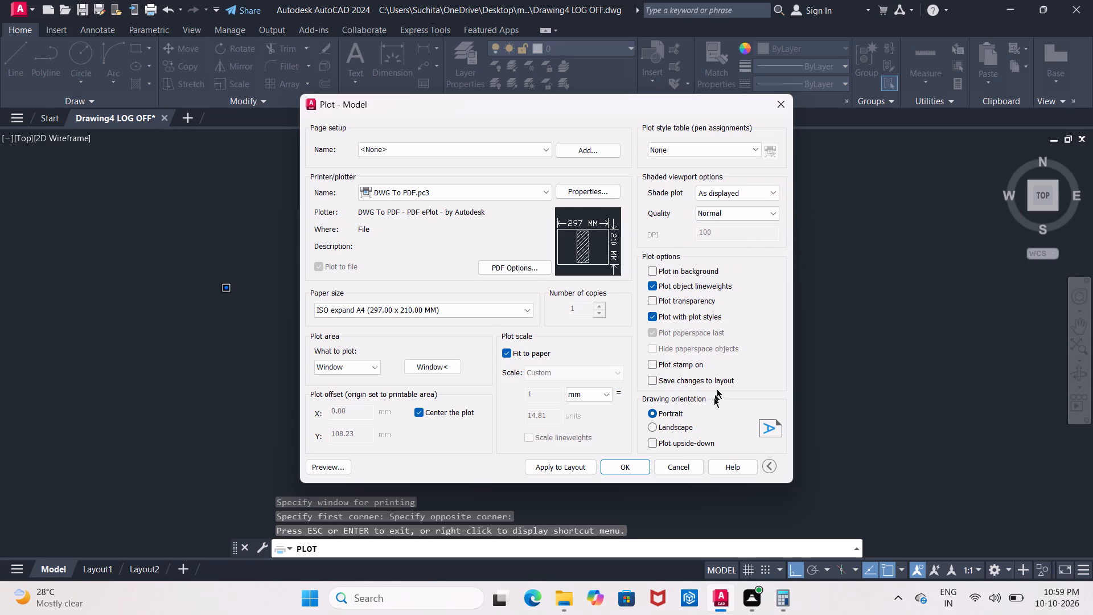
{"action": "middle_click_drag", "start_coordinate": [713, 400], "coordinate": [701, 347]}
Plot the sheet to a PDF named Drawing4 -Model in the mallikarjun folder on the Desktop, and close the opened PDF.
{"action": "left_click", "coordinate": [628, 464]}
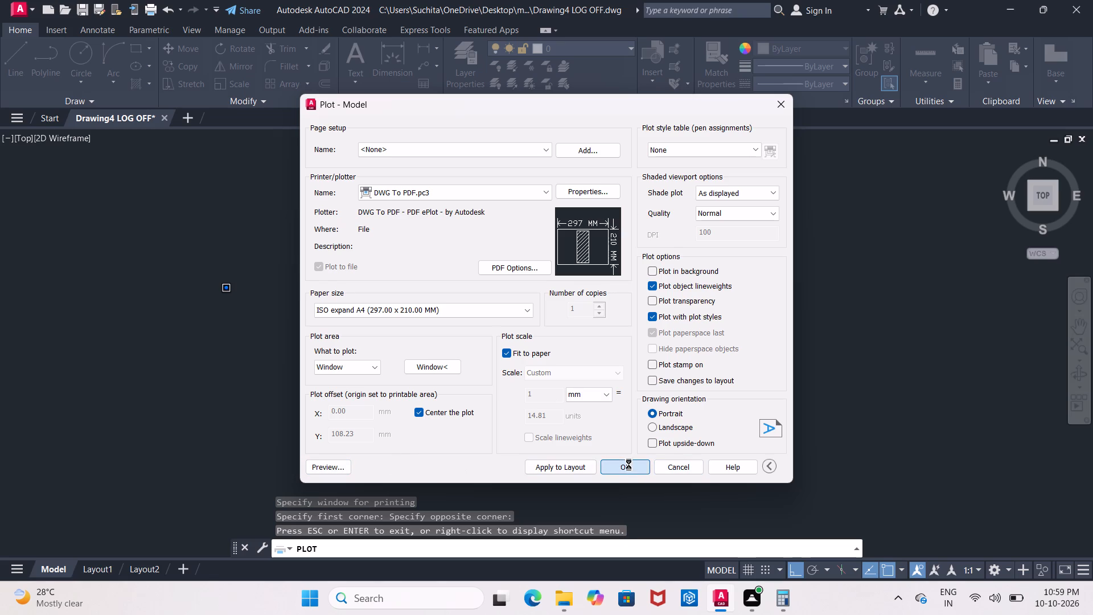
{"action": "left_click", "coordinate": [608, 432]}
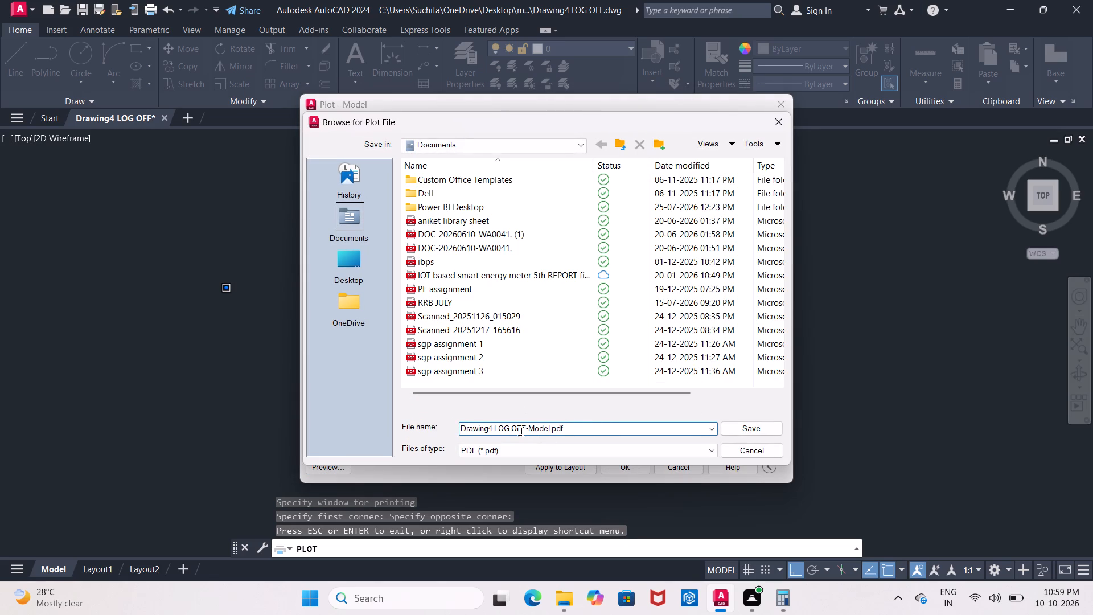
{"action": "left_click", "coordinate": [525, 427]}
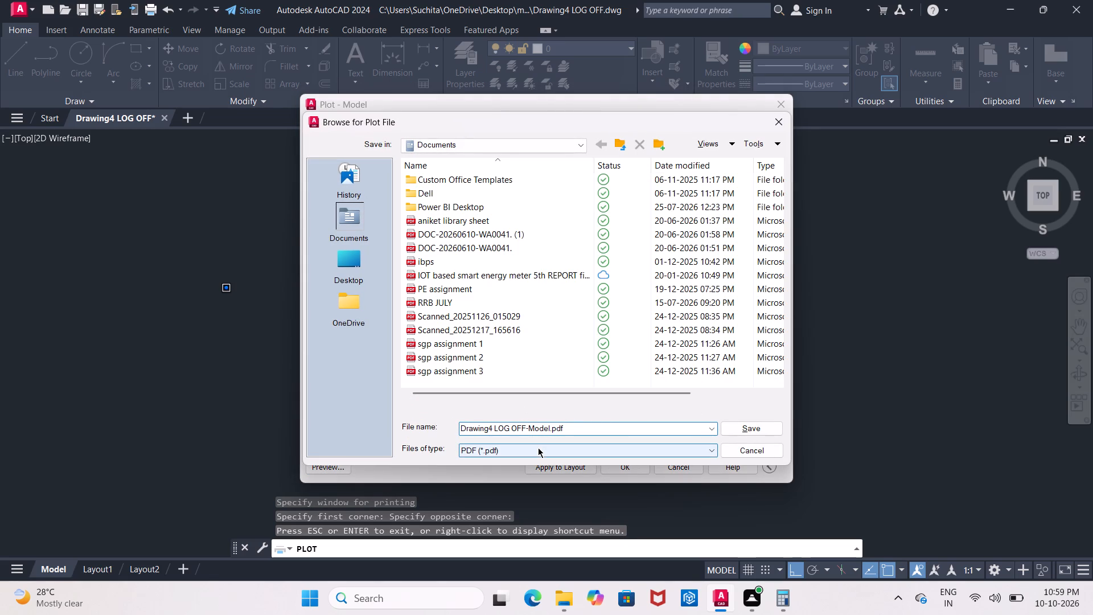
{"action": "key", "text": "BackSpace"}
{"action": "key", "text": "BackSpace"}
{"action": "key", "text": "BackSpace"}
{"action": "key", "text": "BackSpace"}
{"action": "key", "text": "BackSpace"}
{"action": "key", "text": "BackSpace"}
{"action": "key", "text": "BackSpace"}
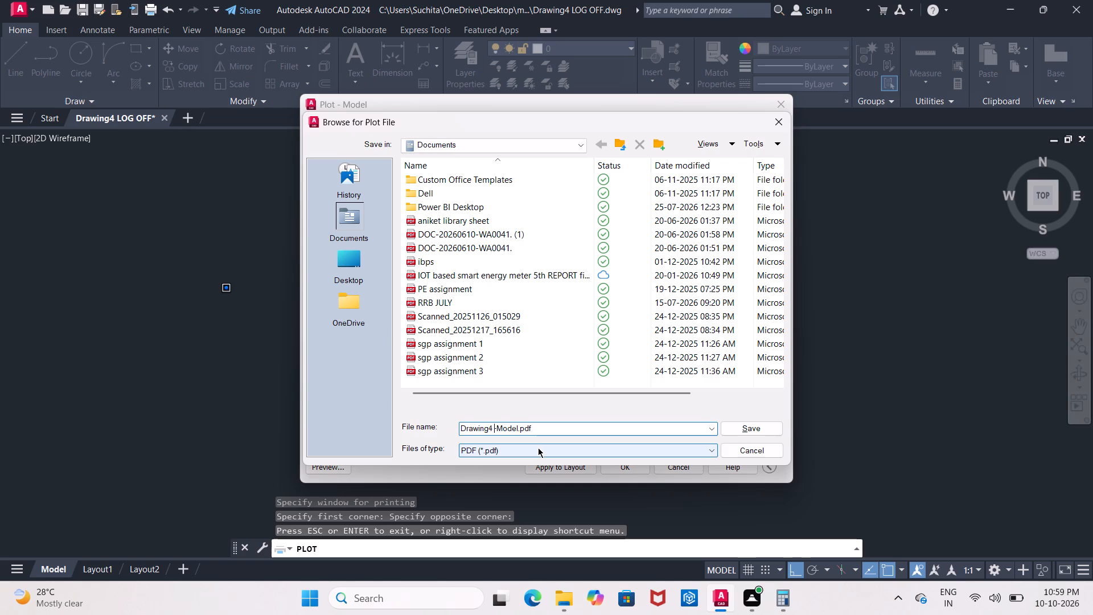
{"action": "left_click", "coordinate": [338, 261]}
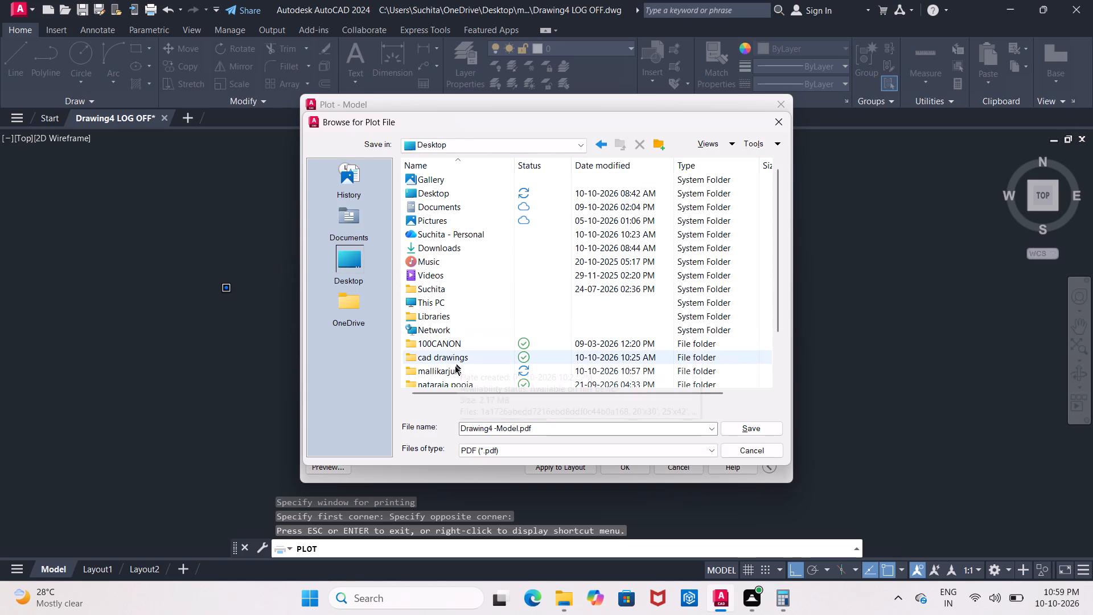
{"action": "double_click", "coordinate": [454, 367]}
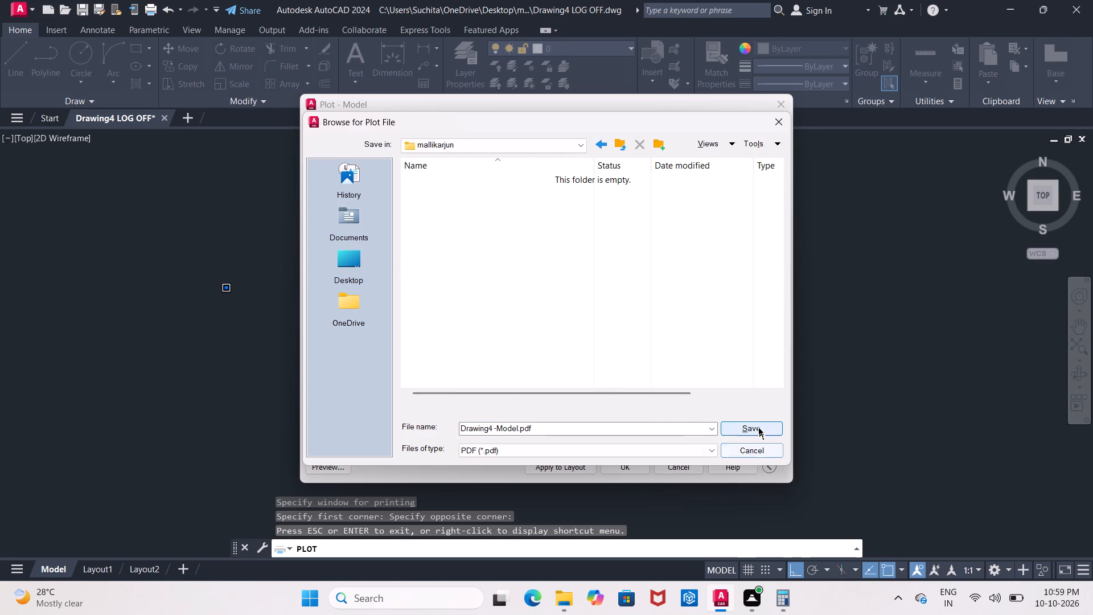
{"action": "left_click", "coordinate": [758, 427]}
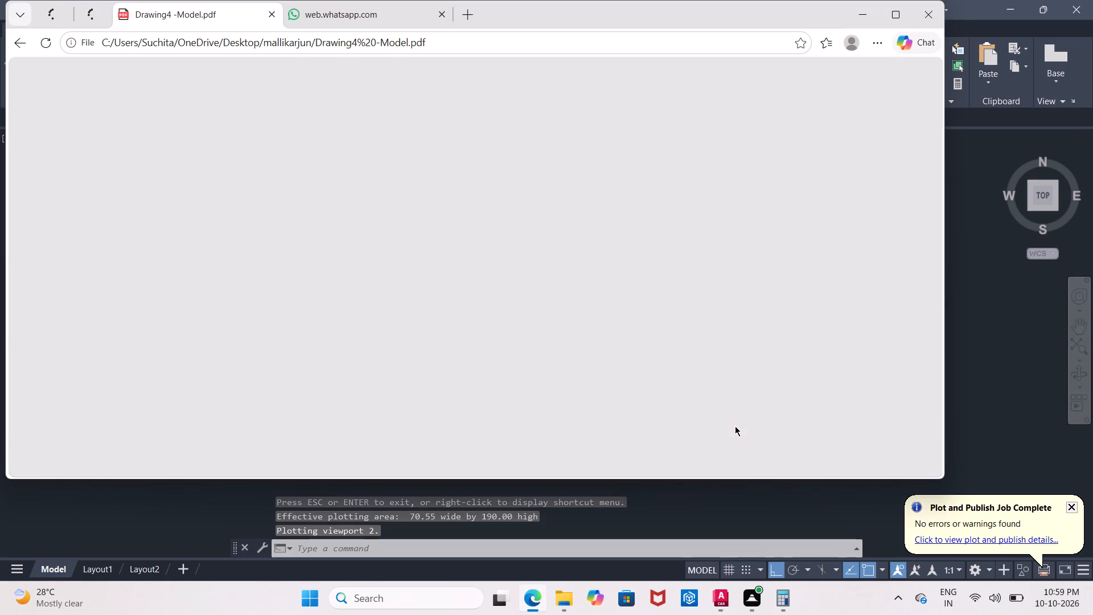
{"action": "left_click", "coordinate": [924, 12]}
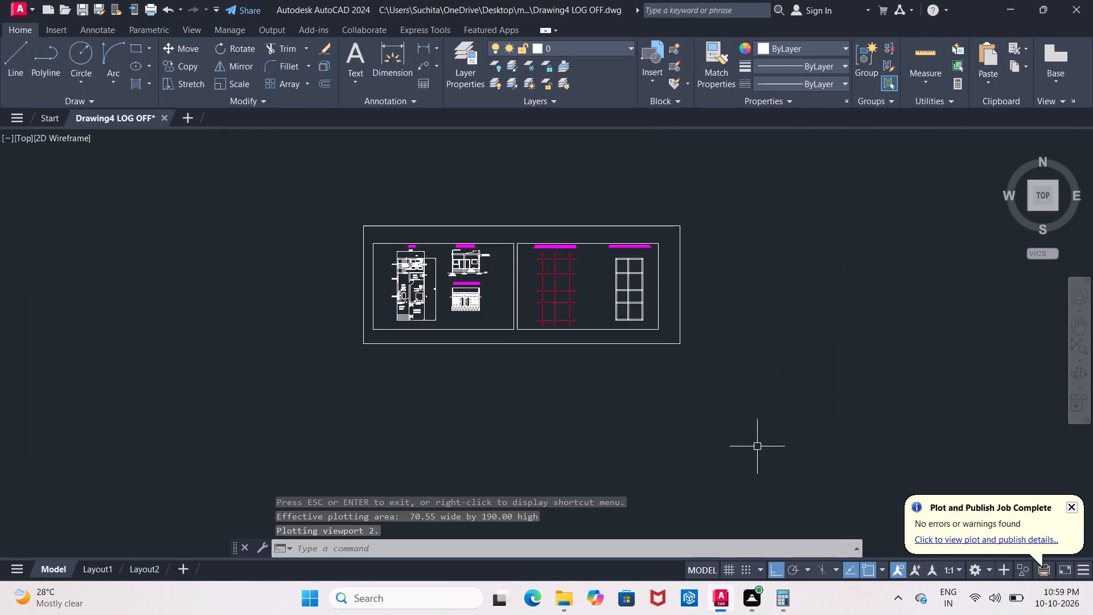